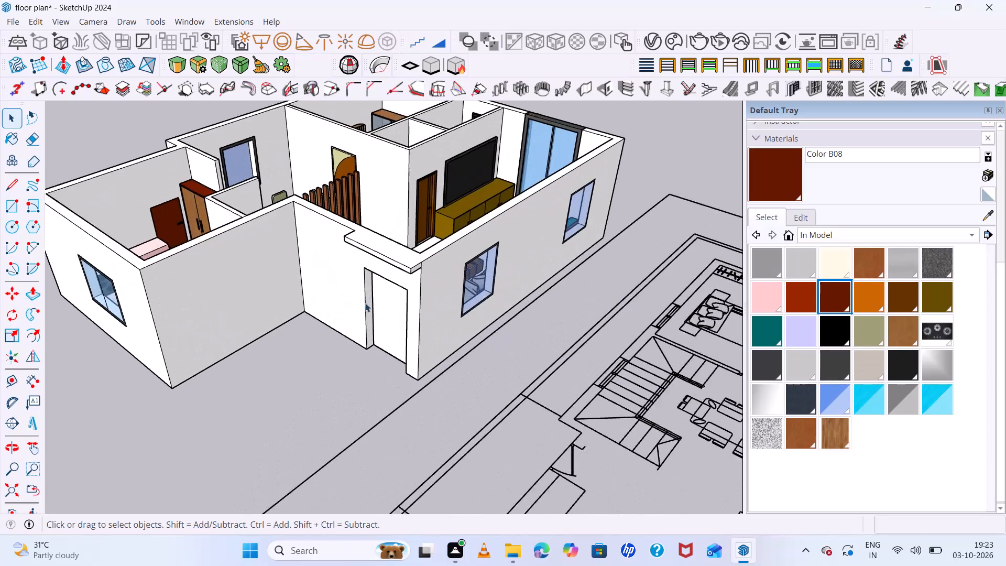
Examine the house from above, looking over the bedroom, dining, living and small-room interiors and their unpainted floors.
{"action": "middle_click_drag", "start_coordinate": [409, 323], "coordinate": [478, 356]}
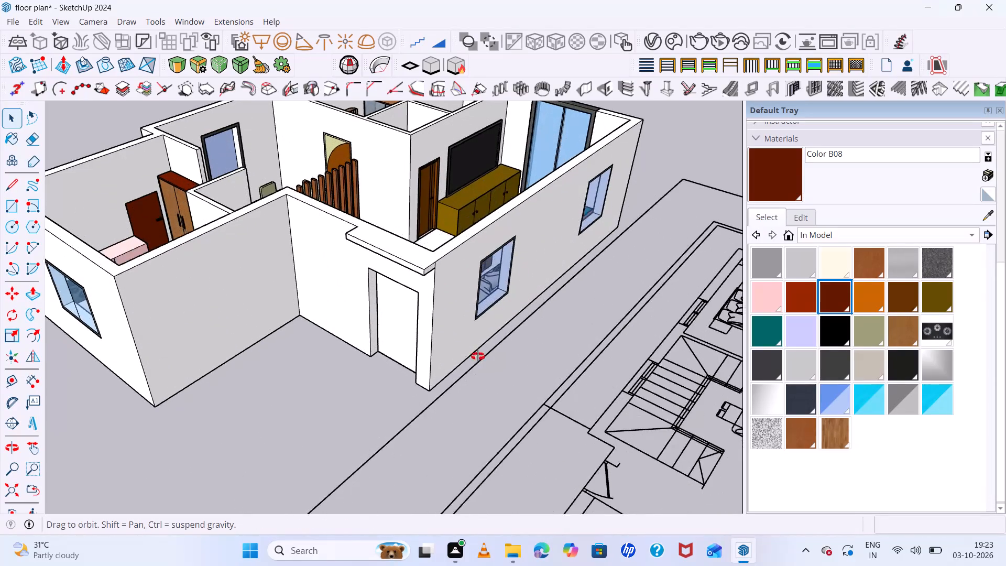
{"action": "middle_click_drag", "start_coordinate": [478, 356], "coordinate": [529, 372]}
{"action": "scroll", "coordinate": [456, 302], "scroll_direction": "down", "scroll_amount": 8}
{"action": "scroll", "coordinate": [336, 212], "scroll_direction": "up", "scroll_amount": 8}
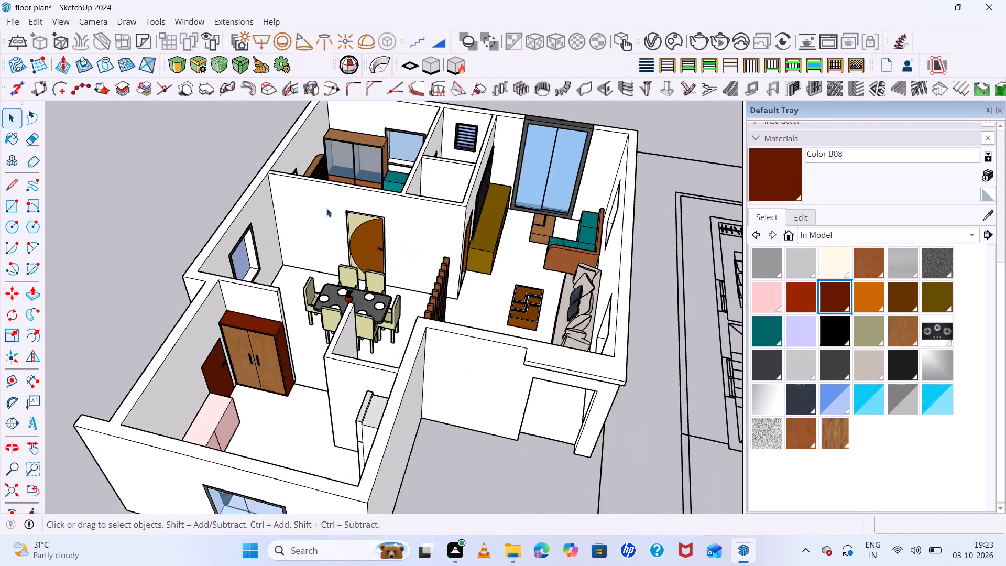
{"action": "scroll", "coordinate": [326, 208], "scroll_direction": "up", "scroll_amount": 13}
{"action": "scroll", "coordinate": [325, 208], "scroll_direction": "down", "scroll_amount": 6}
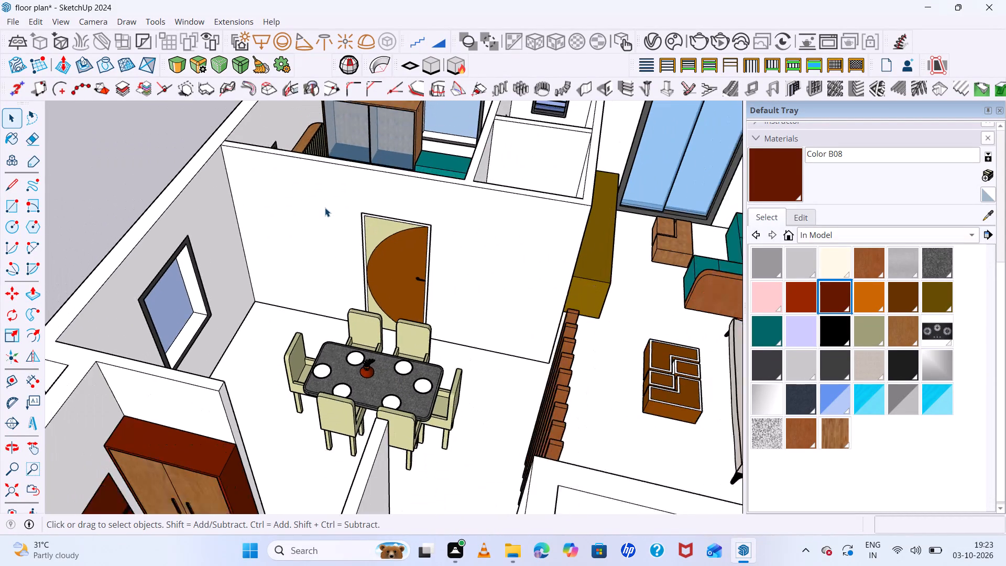
{"action": "scroll", "coordinate": [325, 208], "scroll_direction": "down", "scroll_amount": 1}
{"action": "left_click", "coordinate": [467, 222]}
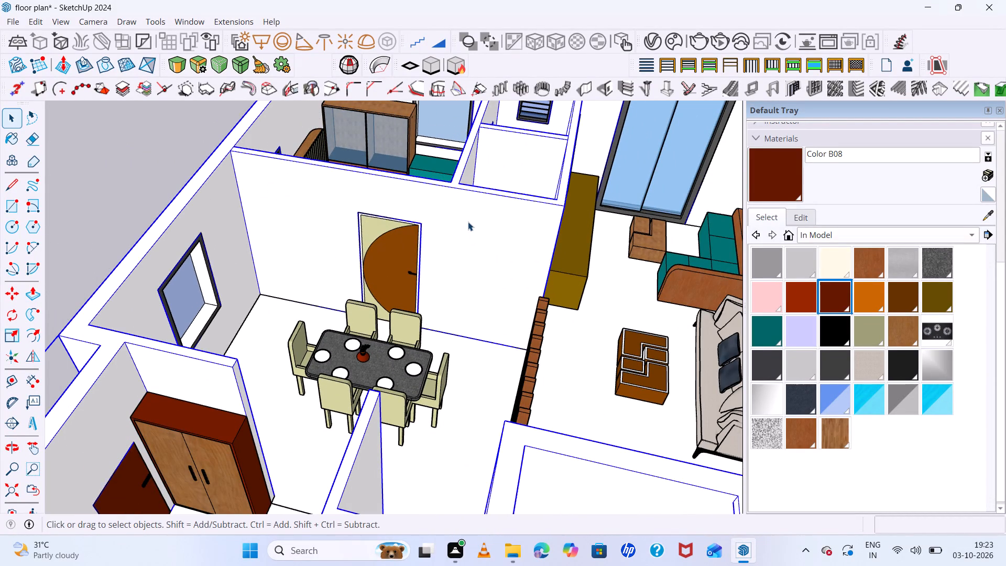
{"action": "scroll", "coordinate": [376, 231], "scroll_direction": "down", "scroll_amount": 7}
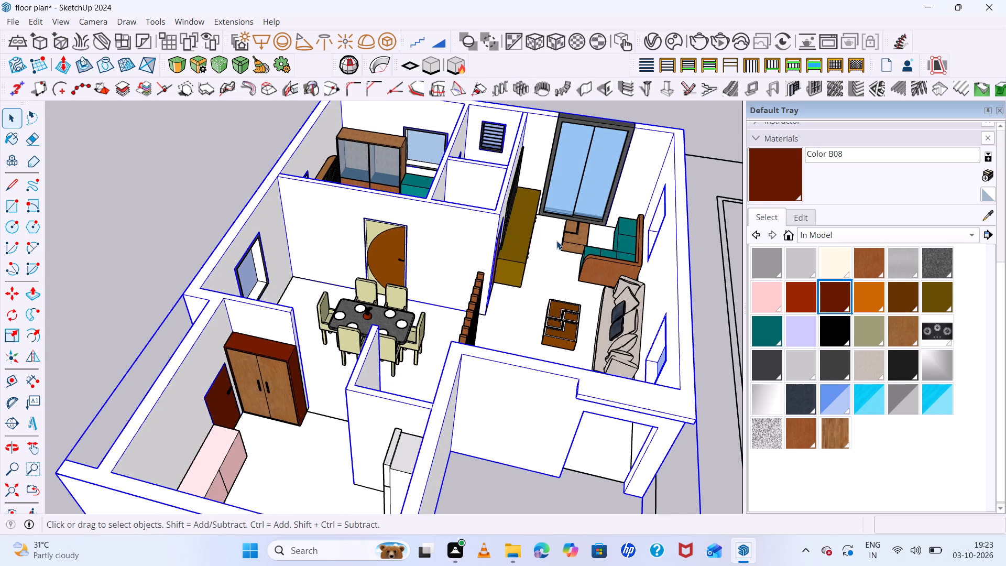
{"action": "scroll", "coordinate": [556, 241], "scroll_direction": "up", "scroll_amount": 7}
{"action": "scroll", "coordinate": [326, 215], "scroll_direction": "down", "scroll_amount": 6}
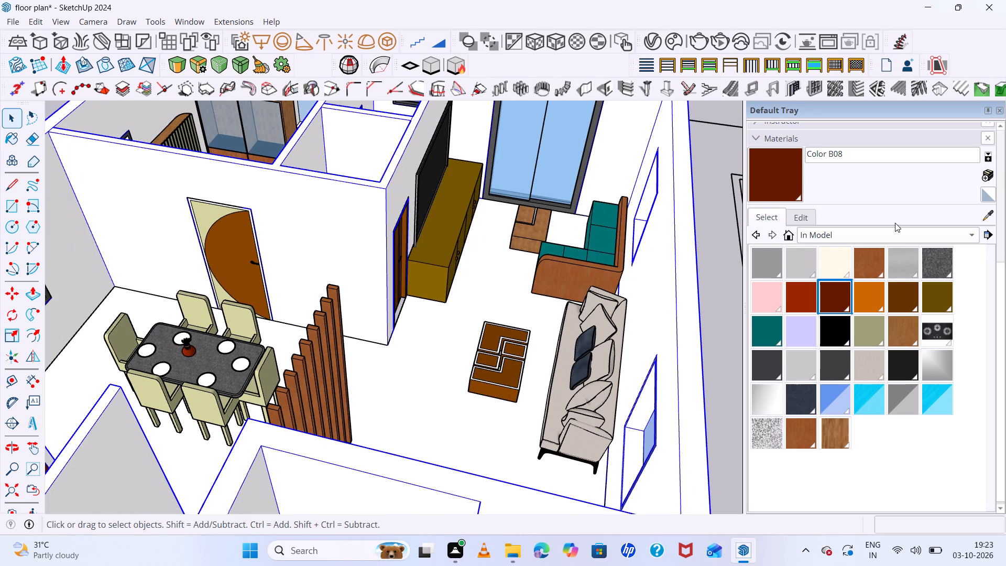
Paint the floors of the two small rooms behind the TV wall with Tile Limestone Large.
{"action": "left_click", "coordinate": [879, 233]}
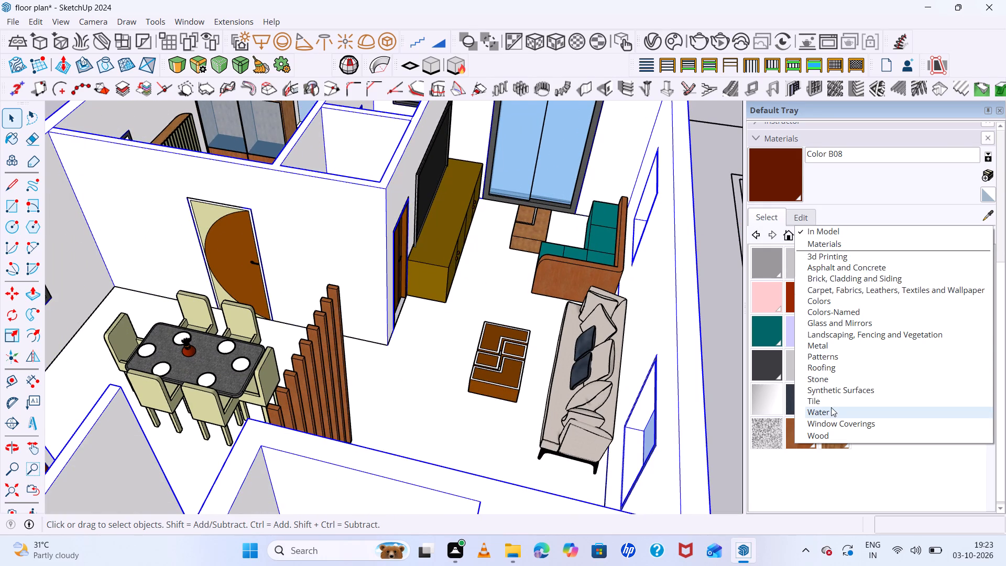
{"action": "left_click", "coordinate": [832, 405]}
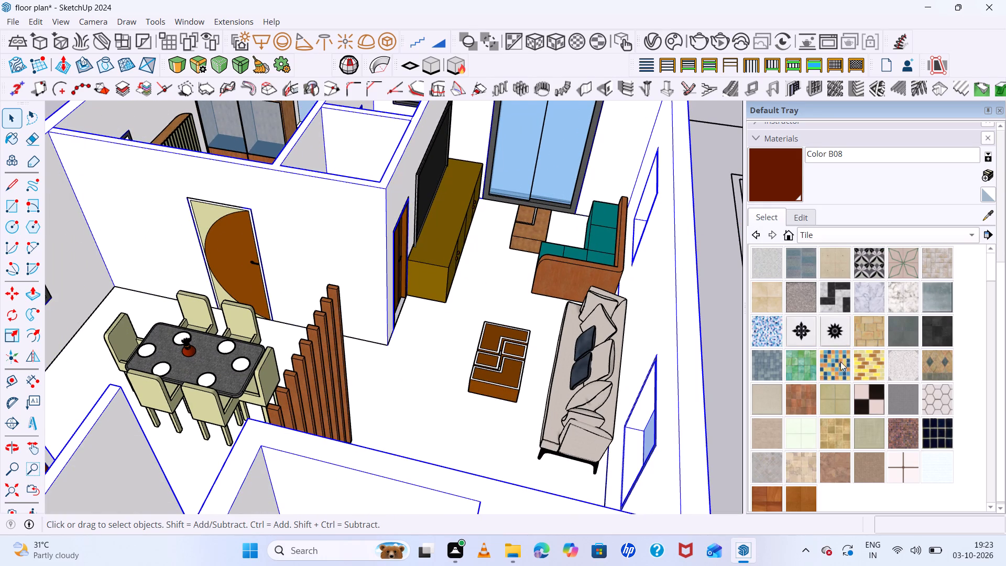
{"action": "left_click", "coordinate": [811, 436]}
{"action": "middle_click_drag", "start_coordinate": [336, 163], "coordinate": [412, 284]}
{"action": "scroll", "coordinate": [348, 235], "scroll_direction": "up", "scroll_amount": 8}
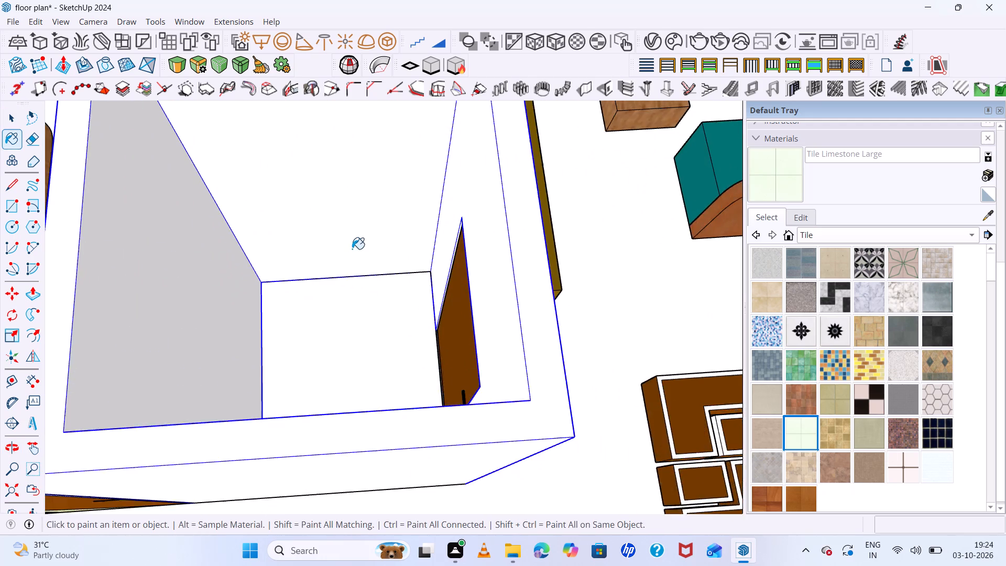
{"action": "scroll", "coordinate": [359, 270], "scroll_direction": "up", "scroll_amount": 6}
{"action": "left_click", "coordinate": [359, 320]}
{"action": "scroll", "coordinate": [356, 297], "scroll_direction": "down", "scroll_amount": 16}
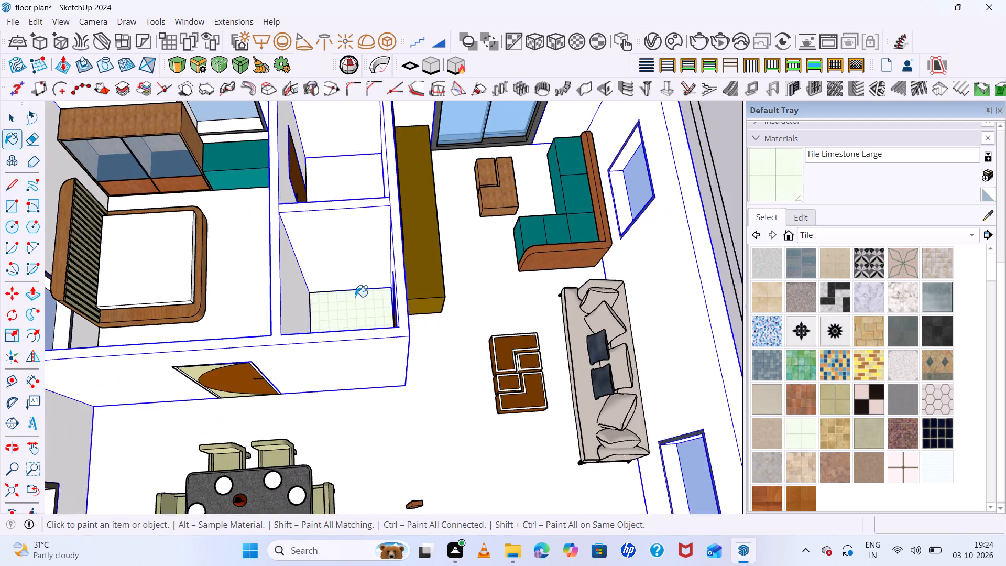
{"action": "scroll", "coordinate": [343, 199], "scroll_direction": "up", "scroll_amount": 7}
{"action": "left_click", "coordinate": [343, 191]}
{"action": "scroll", "coordinate": [344, 194], "scroll_direction": "down", "scroll_amount": 14}
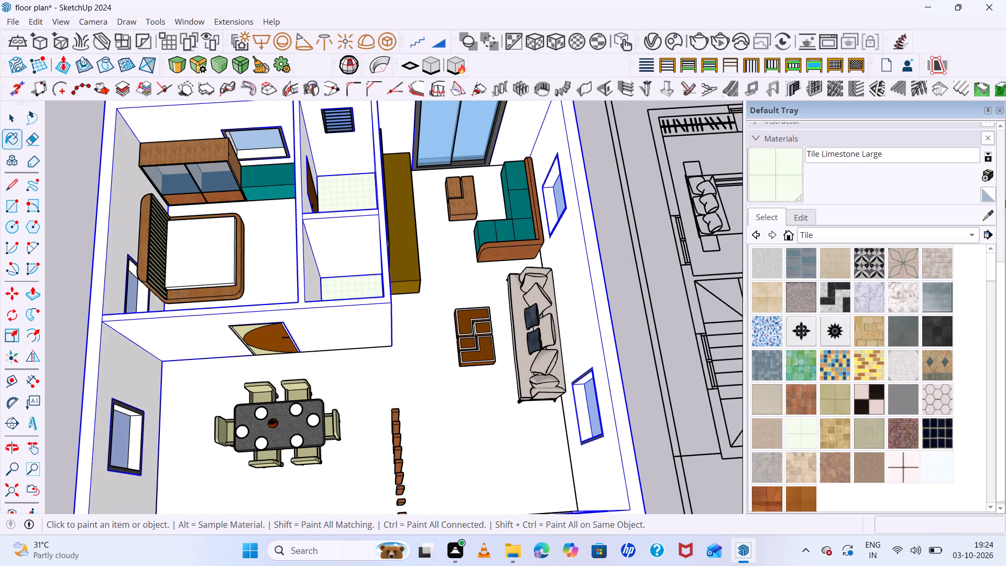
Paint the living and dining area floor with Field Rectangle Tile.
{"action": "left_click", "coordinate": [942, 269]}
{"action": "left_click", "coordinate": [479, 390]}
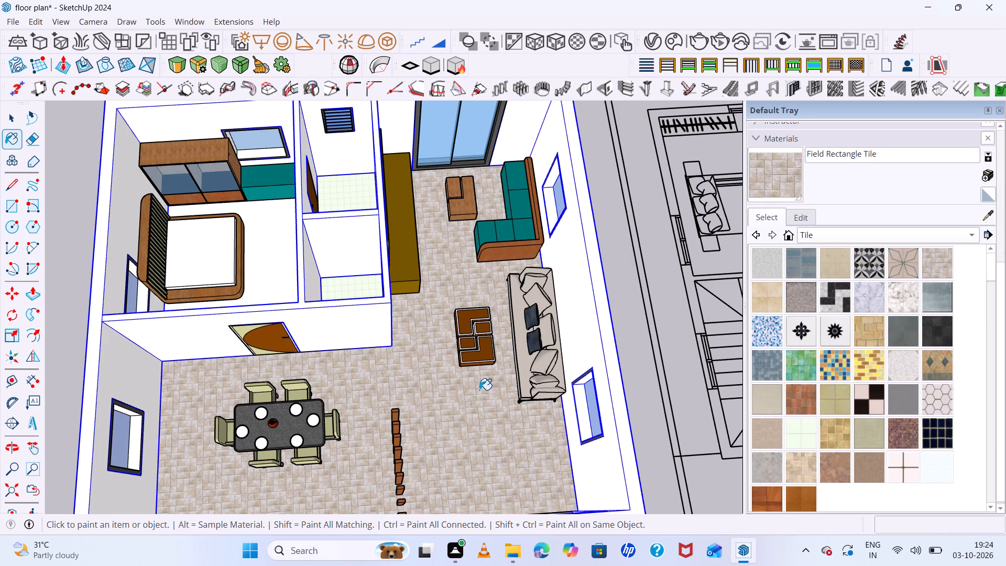
Paint the bedroom floor and the kitchen floor with Tile Large Brown, and clear the selection.
{"action": "scroll", "coordinate": [469, 343], "scroll_direction": "down", "scroll_amount": 5}
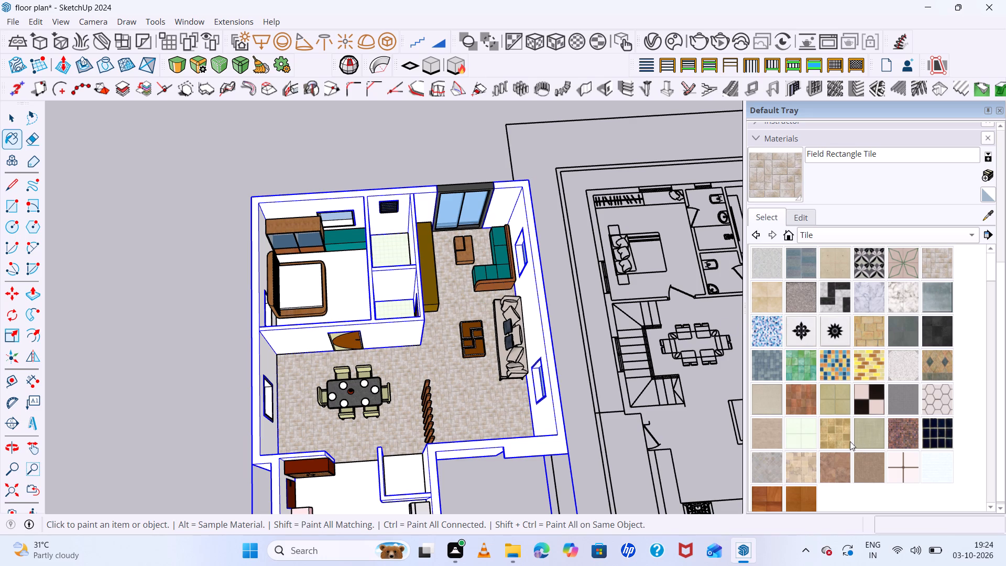
{"action": "left_click", "coordinate": [767, 439]}
{"action": "left_click", "coordinate": [344, 297]}
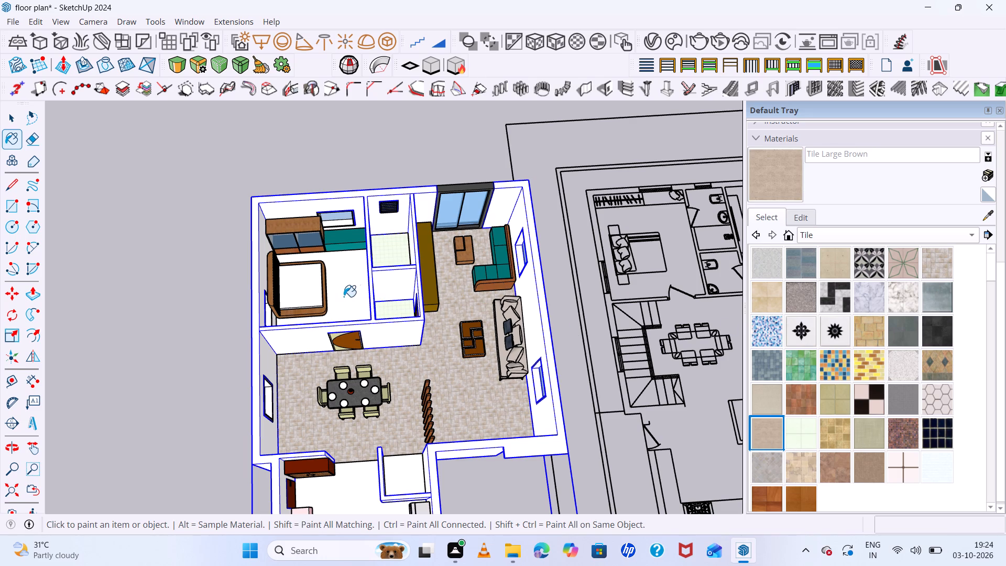
{"action": "scroll", "coordinate": [381, 296], "scroll_direction": "down", "scroll_amount": 5}
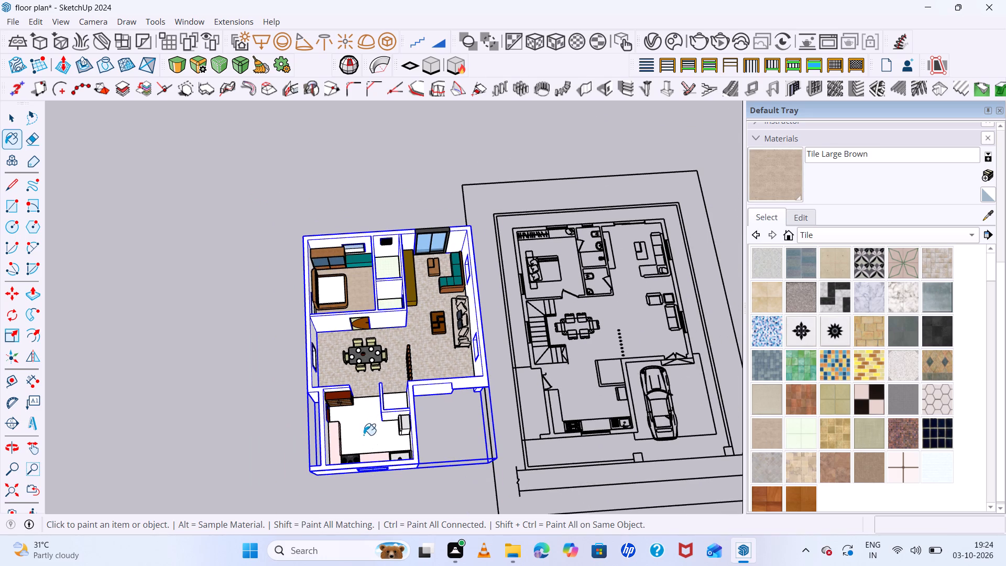
{"action": "left_click", "coordinate": [364, 434]}
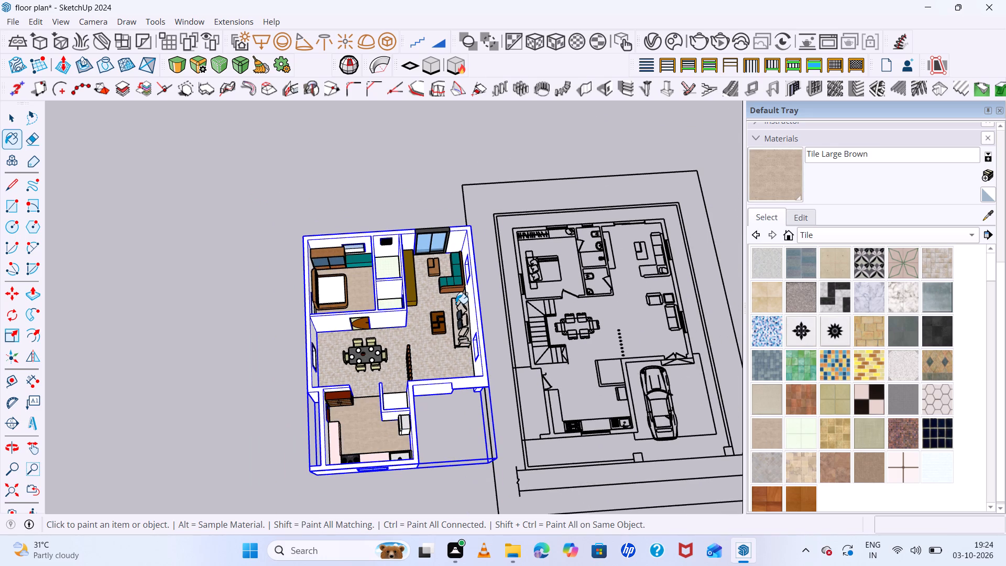
{"action": "key", "text": "space"}
{"action": "left_click", "coordinate": [496, 253]}
Repaint the living and dining area floor with Tile Various Tan.
{"action": "scroll", "coordinate": [496, 254], "scroll_direction": "up", "scroll_amount": 8}
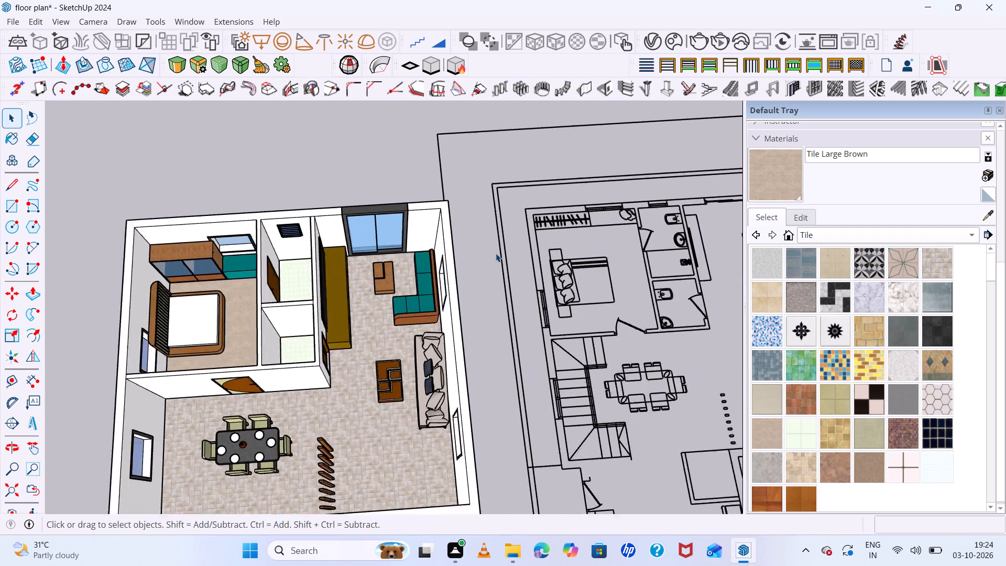
{"action": "scroll", "coordinate": [496, 253], "scroll_direction": "up", "scroll_amount": 3}
{"action": "scroll", "coordinate": [496, 253], "scroll_direction": "down", "scroll_amount": 6}
{"action": "scroll", "coordinate": [343, 312], "scroll_direction": "up", "scroll_amount": 8}
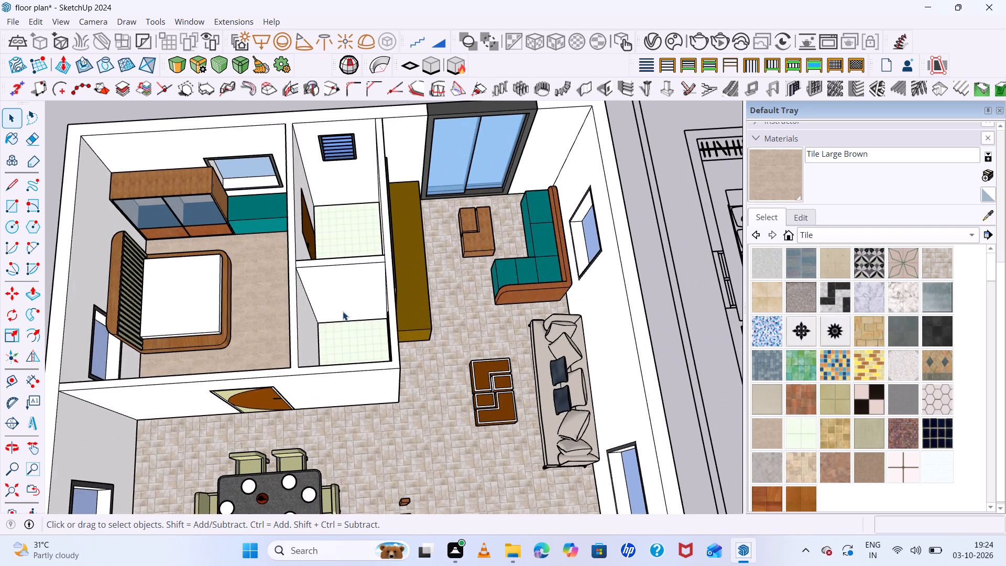
{"action": "middle_click_drag", "start_coordinate": [354, 312], "coordinate": [298, 223]}
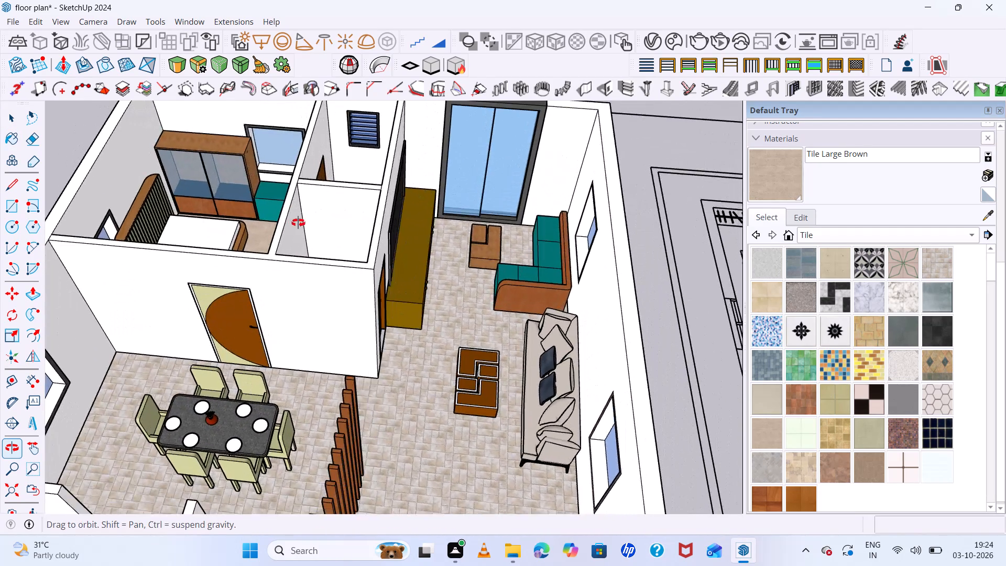
{"action": "middle_click_drag", "start_coordinate": [298, 223], "coordinate": [291, 229]}
{"action": "middle_click", "coordinate": [291, 229]}
{"action": "scroll", "coordinate": [425, 270], "scroll_direction": "down", "scroll_amount": 7}
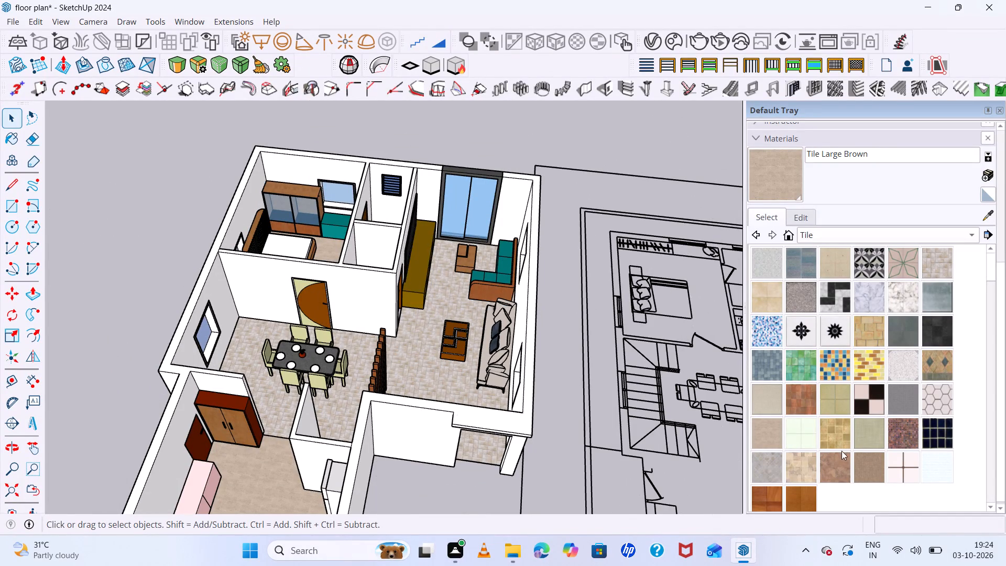
{"action": "left_click", "coordinate": [798, 469]}
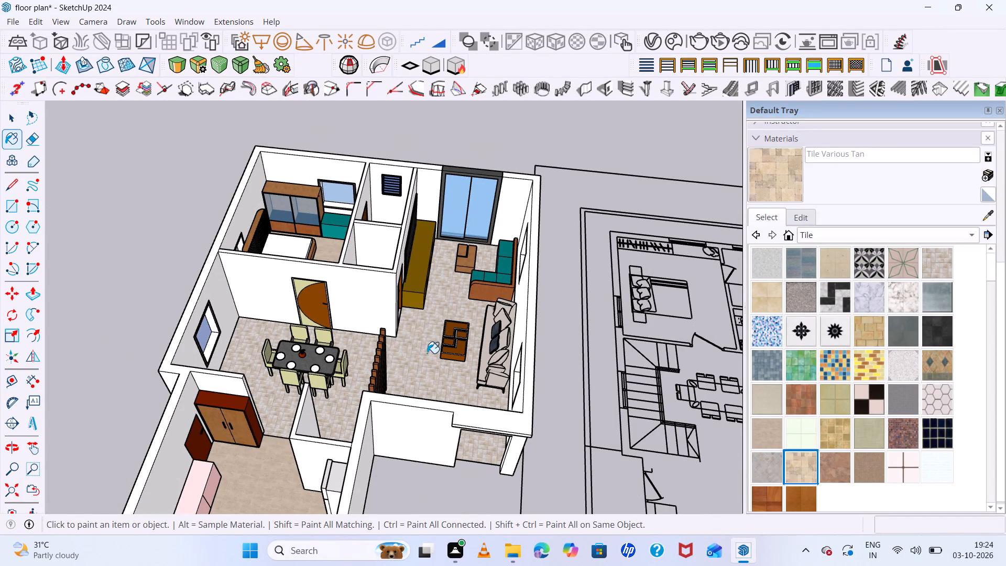
{"action": "left_click", "coordinate": [427, 353]}
Examine the tiled floors across the living, dining, bedroom and kitchen areas from several views.
{"action": "middle_click_drag", "start_coordinate": [560, 386], "coordinate": [599, 407]}
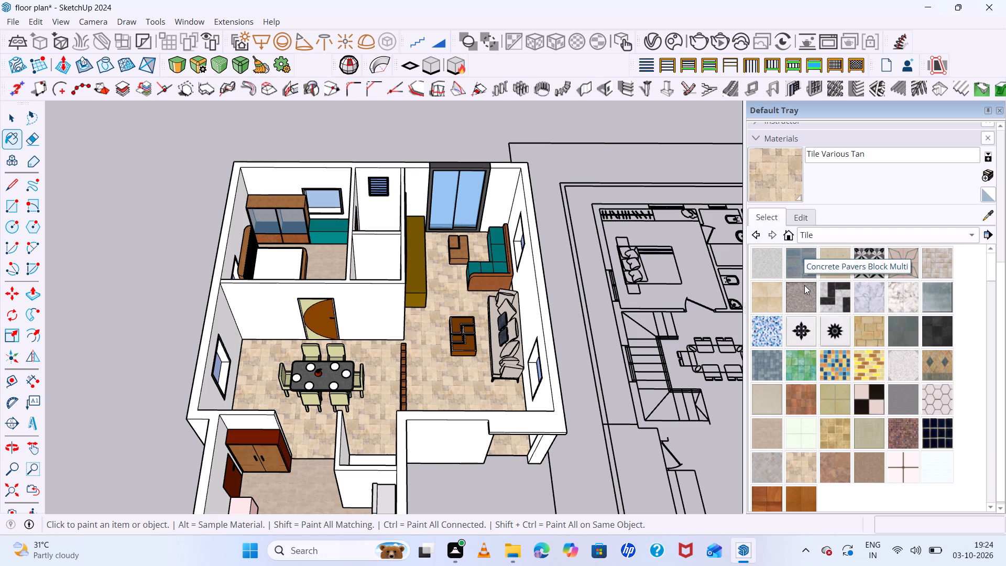
{"action": "scroll", "coordinate": [559, 287], "scroll_direction": "down", "scroll_amount": 5}
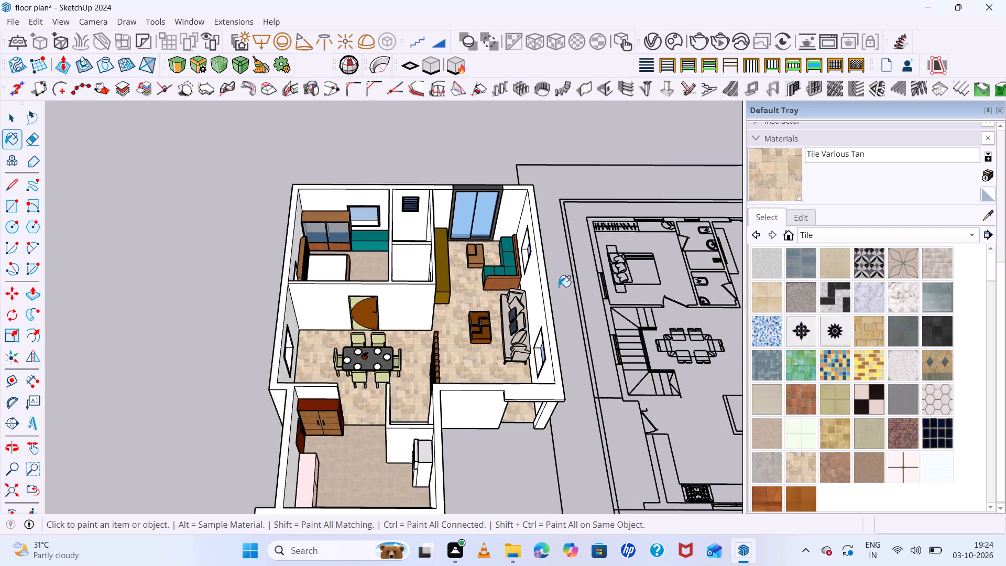
{"action": "scroll", "coordinate": [559, 287], "scroll_direction": "down", "scroll_amount": 3}
{"action": "scroll", "coordinate": [559, 304], "scroll_direction": "up", "scroll_amount": 15}
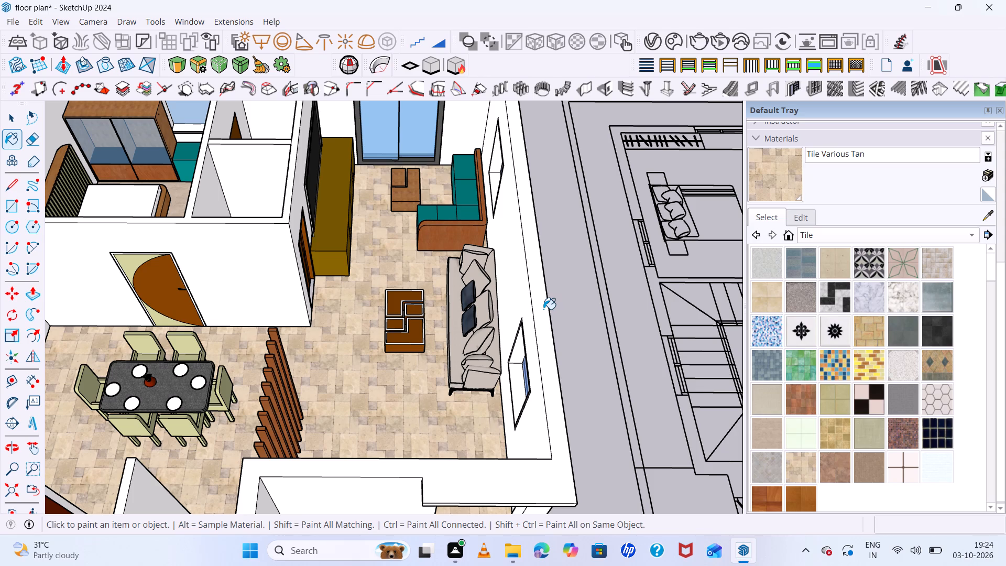
{"action": "scroll", "coordinate": [545, 349], "scroll_direction": "down", "scroll_amount": 5}
{"action": "middle_click_drag", "start_coordinate": [585, 335], "coordinate": [575, 289]}
{"action": "key", "text": "space"}
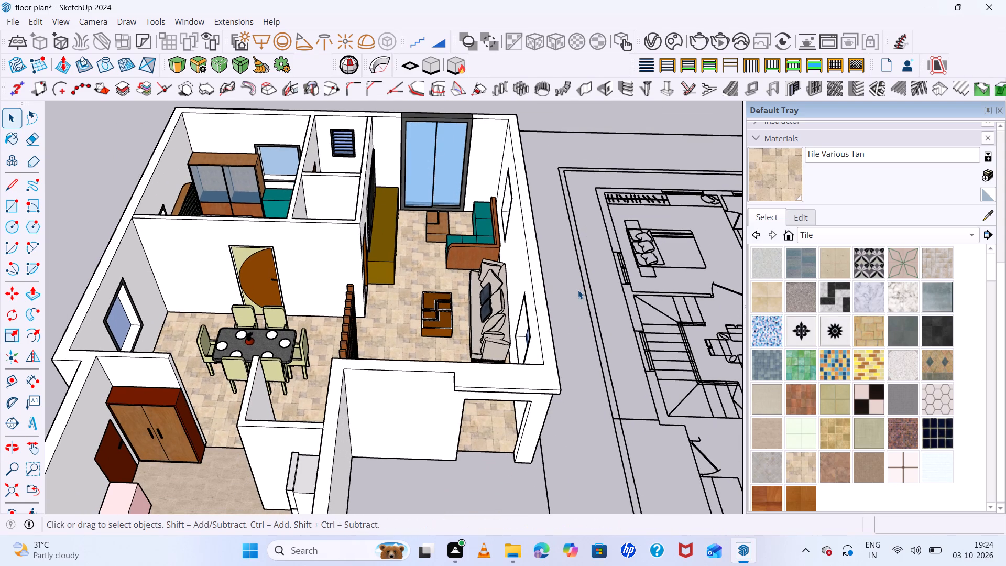
{"action": "left_click", "coordinate": [578, 290]}
{"action": "scroll", "coordinate": [550, 255], "scroll_direction": "down", "scroll_amount": 6}
{"action": "scroll", "coordinate": [419, 364], "scroll_direction": "up", "scroll_amount": 9}
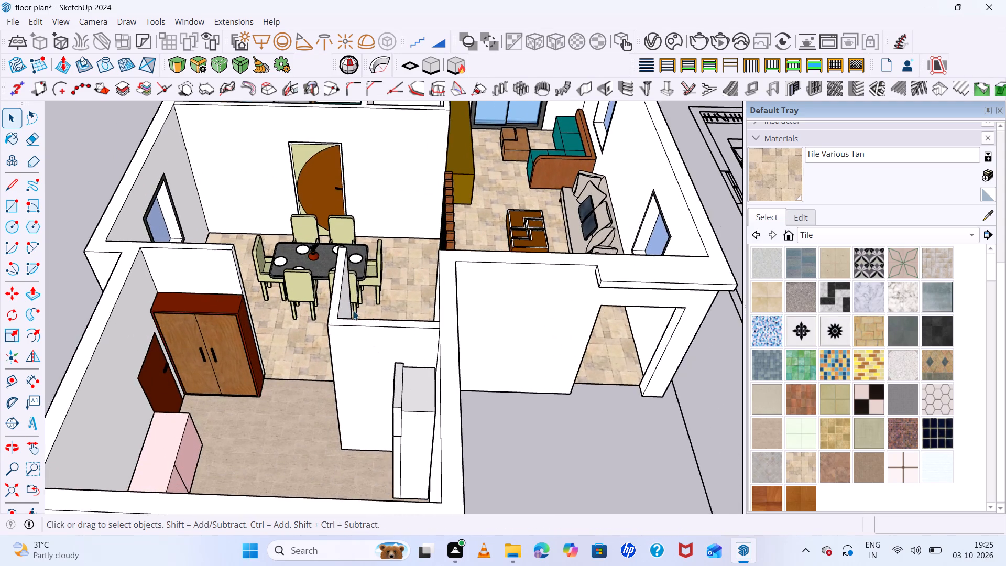
{"action": "scroll", "coordinate": [345, 291], "scroll_direction": "up", "scroll_amount": 9}
{"action": "scroll", "coordinate": [345, 289], "scroll_direction": "down", "scroll_amount": 9}
{"action": "scroll", "coordinate": [467, 380], "scroll_direction": "up", "scroll_amount": 9}
Draw a rectangle filling the open exterior doorway that leads into the living room beside the sofa.
{"action": "middle_click_drag", "start_coordinate": [515, 320], "coordinate": [429, 255]}
{"action": "middle_click", "coordinate": [408, 248]}
{"action": "scroll", "coordinate": [375, 242], "scroll_direction": "down", "scroll_amount": 17}
{"action": "scroll", "coordinate": [542, 251], "scroll_direction": "up", "scroll_amount": 8}
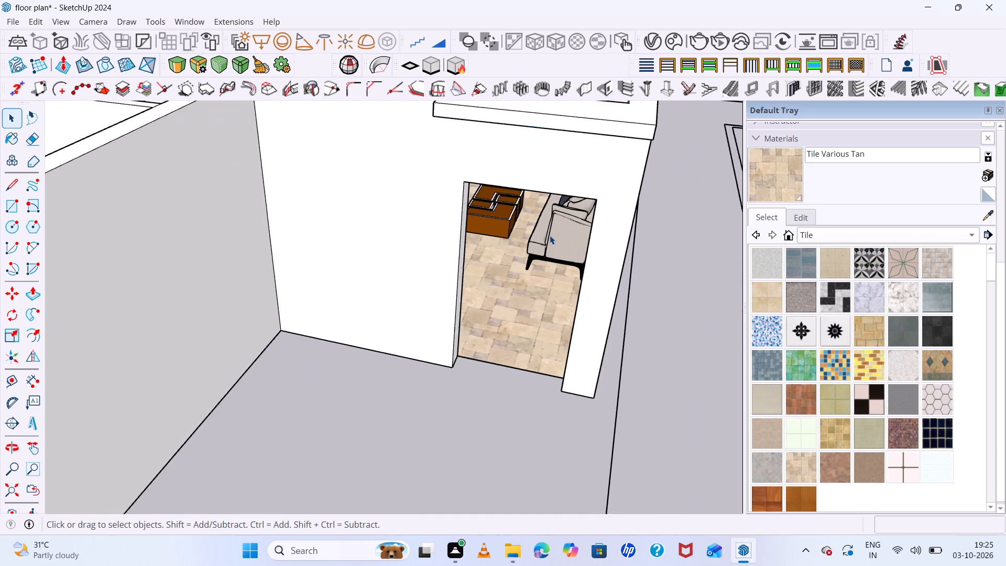
{"action": "scroll", "coordinate": [442, 175], "scroll_direction": "down", "scroll_amount": 5}
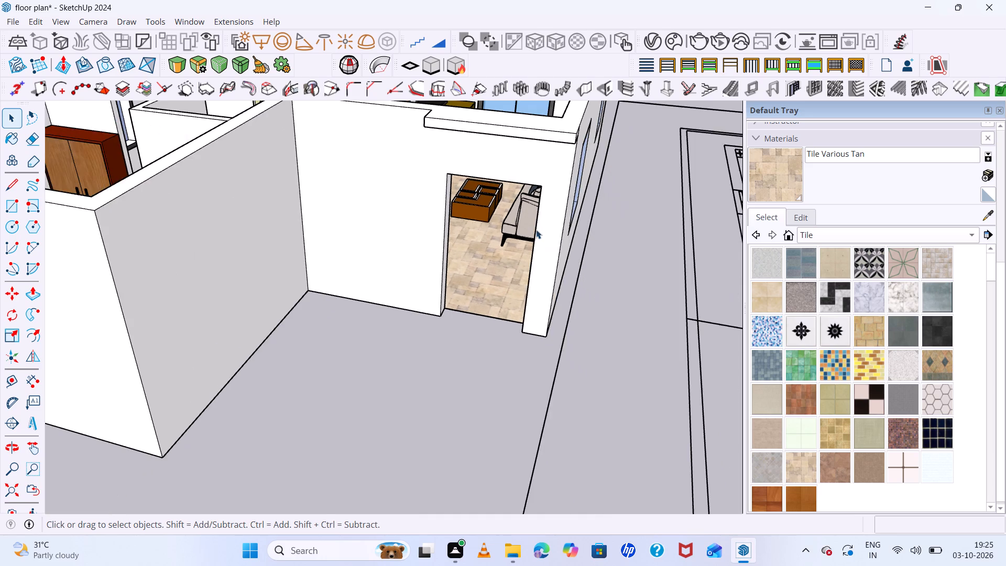
{"action": "middle_click_drag", "start_coordinate": [535, 221], "coordinate": [567, 220]}
{"action": "scroll", "coordinate": [570, 210], "scroll_direction": "up", "scroll_amount": 6}
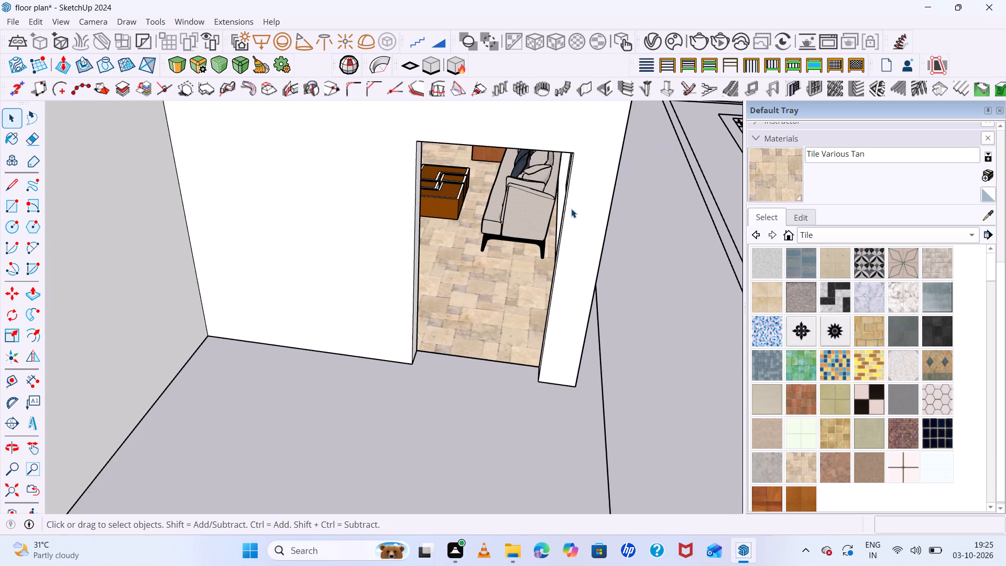
{"action": "key", "text": "r"}
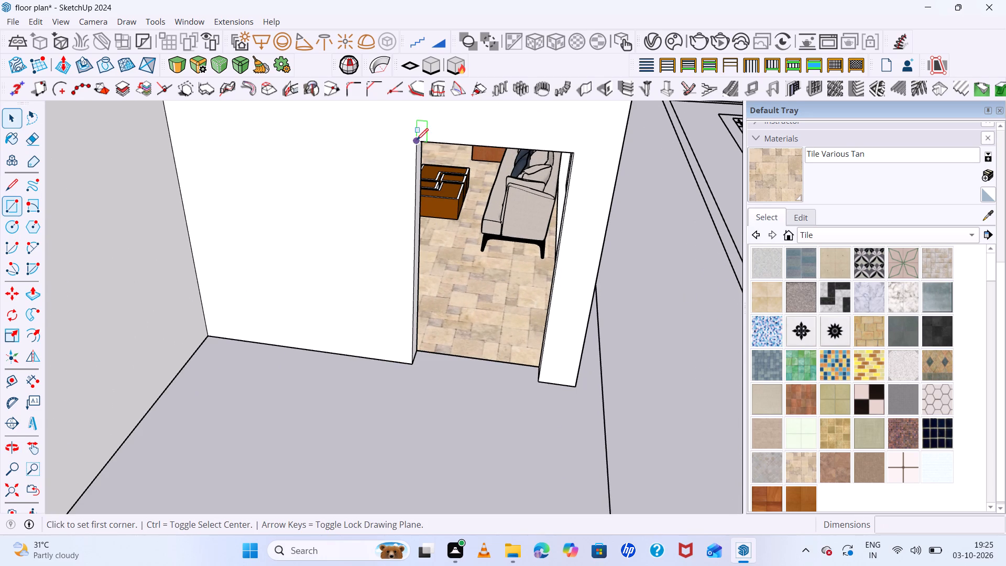
{"action": "left_click", "coordinate": [419, 140]}
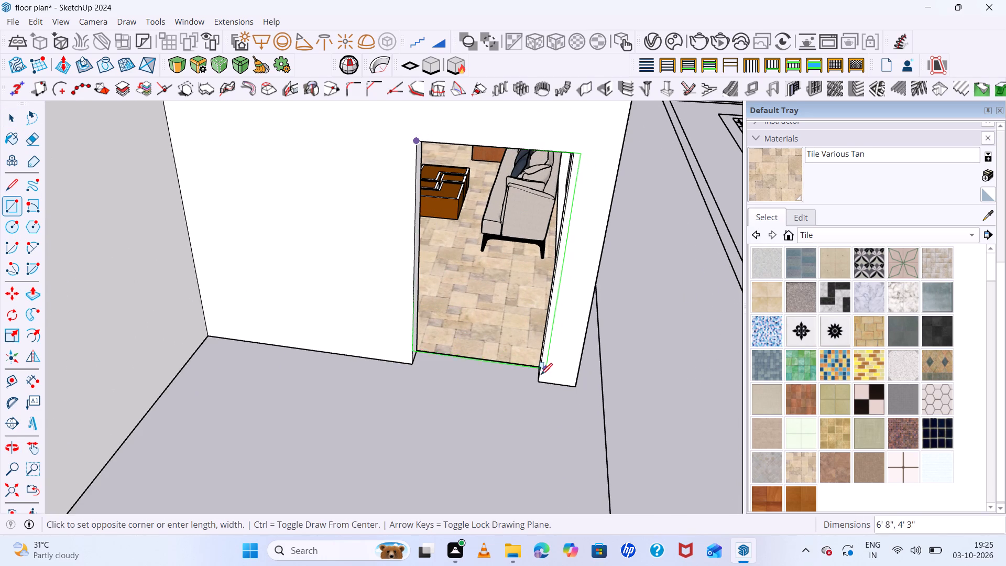
{"action": "double_click", "coordinate": [537, 380]}
{"action": "key", "text": "space"}
Offset the outline of the new doorway face inward by the previously used offset distance to form a thin frame.
{"action": "left_click", "coordinate": [484, 236]}
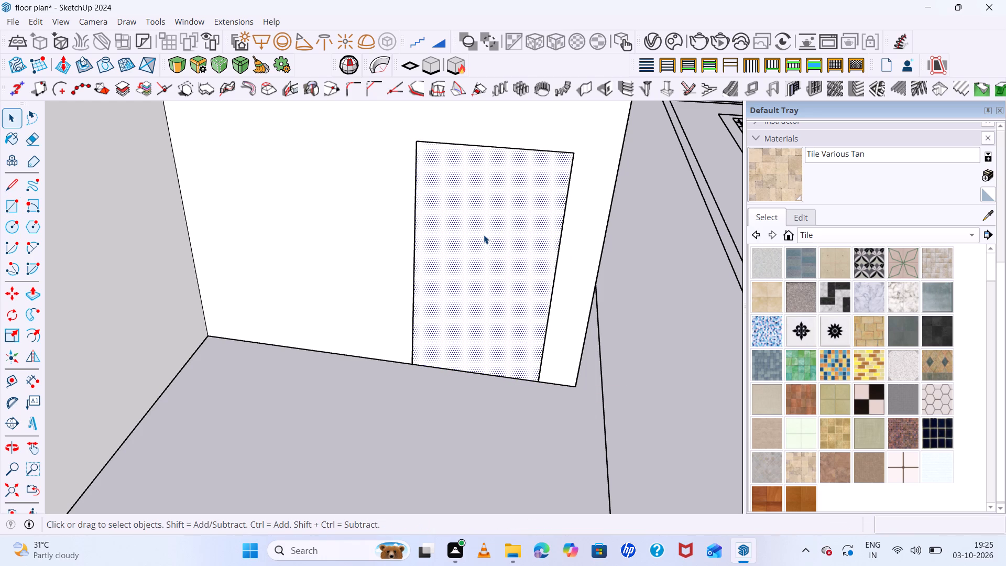
{"action": "key", "text": "f"}
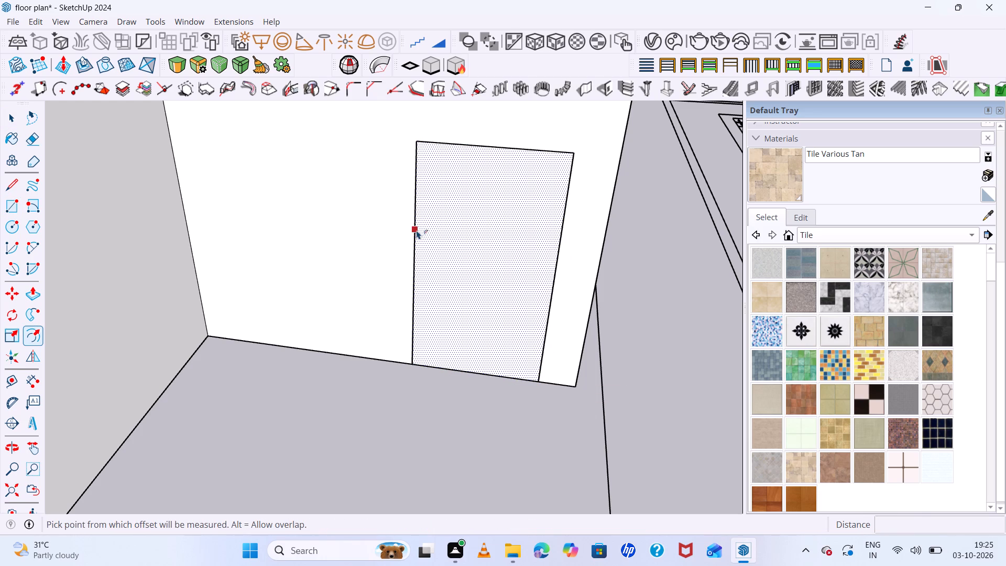
{"action": "double_click", "coordinate": [417, 230]}
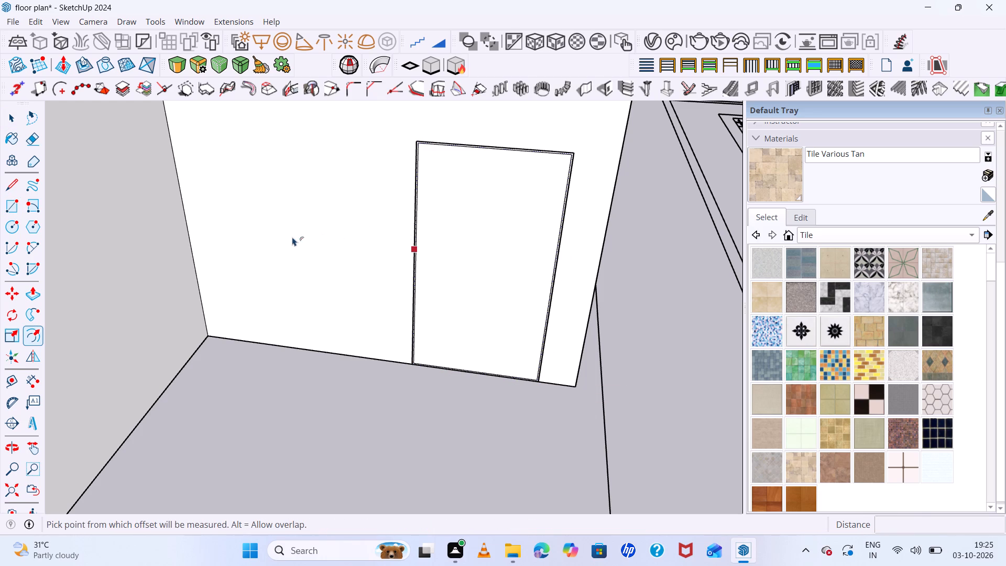
Undo the inward offset of the exterior doorway outline.
{"action": "scroll", "coordinate": [562, 236], "scroll_direction": "up", "scroll_amount": 9}
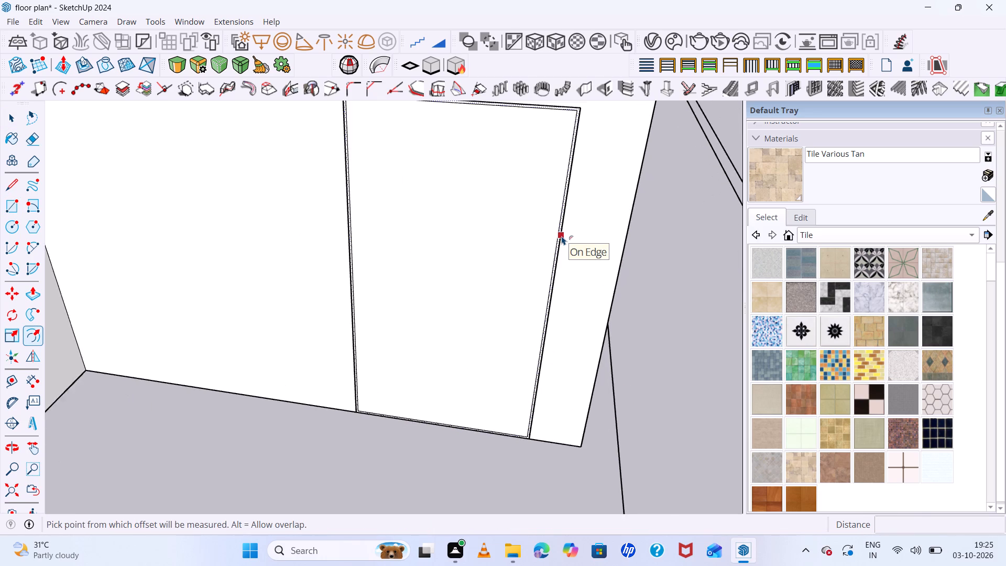
{"action": "scroll", "coordinate": [562, 236], "scroll_direction": "up", "scroll_amount": 4}
{"action": "key", "text": "ctrl+z"}
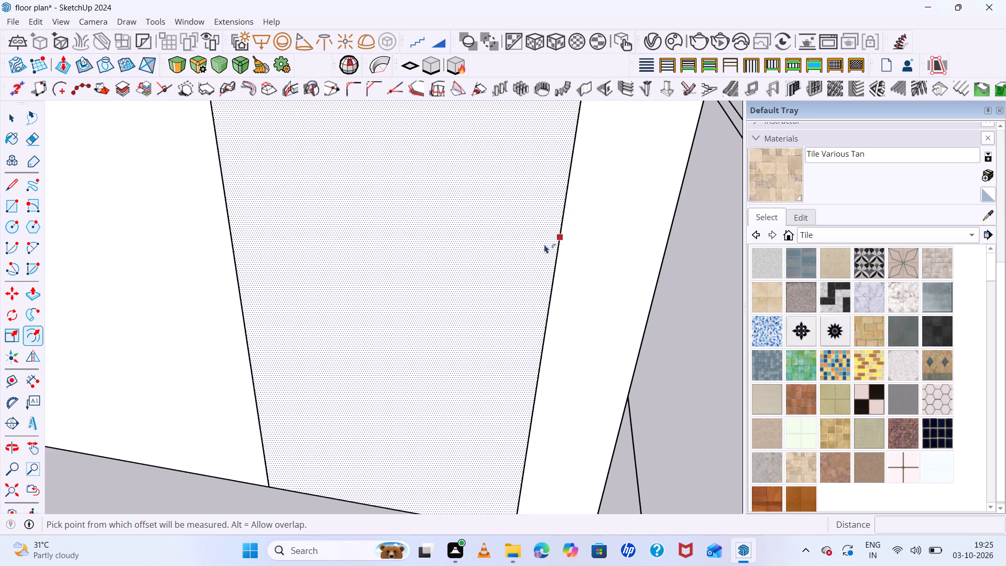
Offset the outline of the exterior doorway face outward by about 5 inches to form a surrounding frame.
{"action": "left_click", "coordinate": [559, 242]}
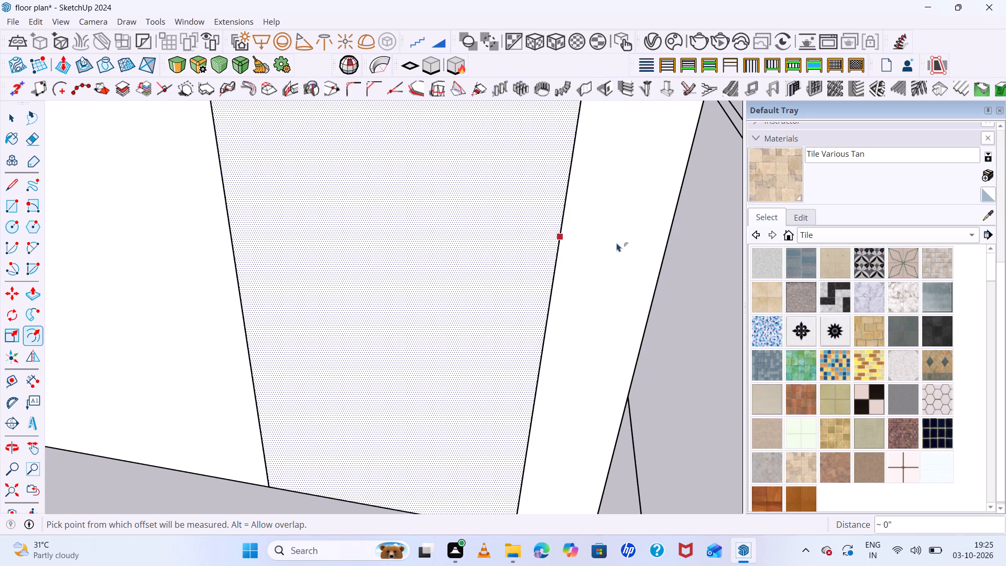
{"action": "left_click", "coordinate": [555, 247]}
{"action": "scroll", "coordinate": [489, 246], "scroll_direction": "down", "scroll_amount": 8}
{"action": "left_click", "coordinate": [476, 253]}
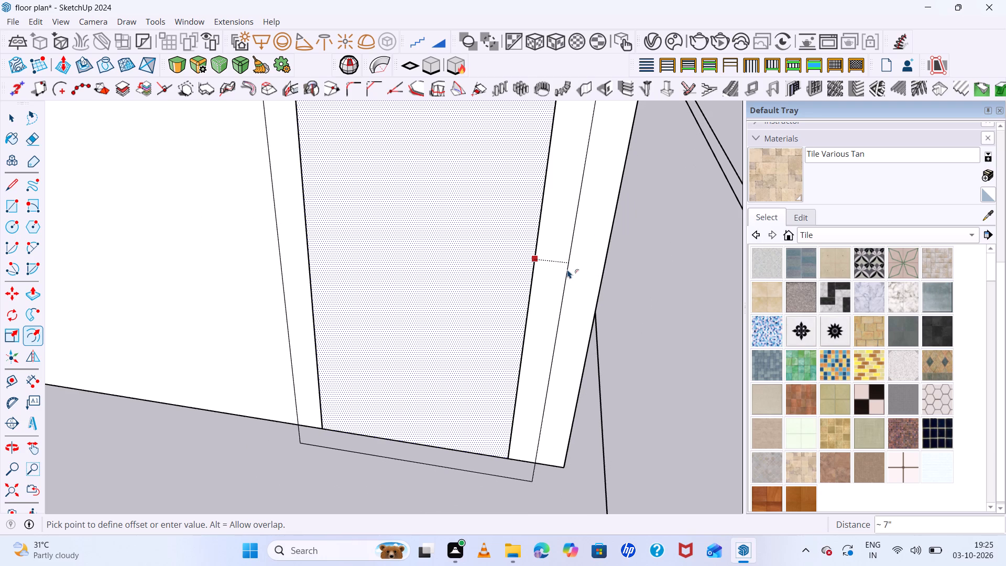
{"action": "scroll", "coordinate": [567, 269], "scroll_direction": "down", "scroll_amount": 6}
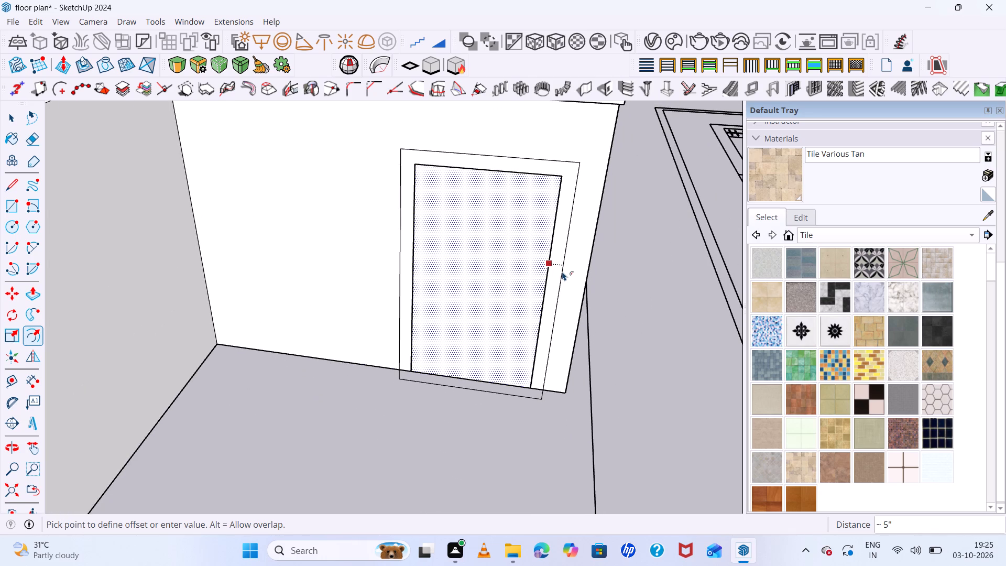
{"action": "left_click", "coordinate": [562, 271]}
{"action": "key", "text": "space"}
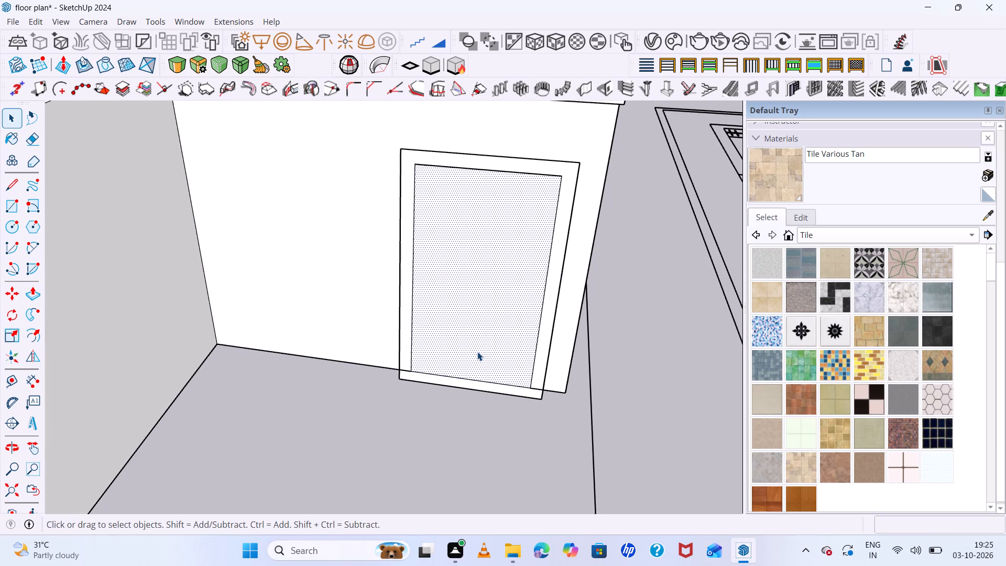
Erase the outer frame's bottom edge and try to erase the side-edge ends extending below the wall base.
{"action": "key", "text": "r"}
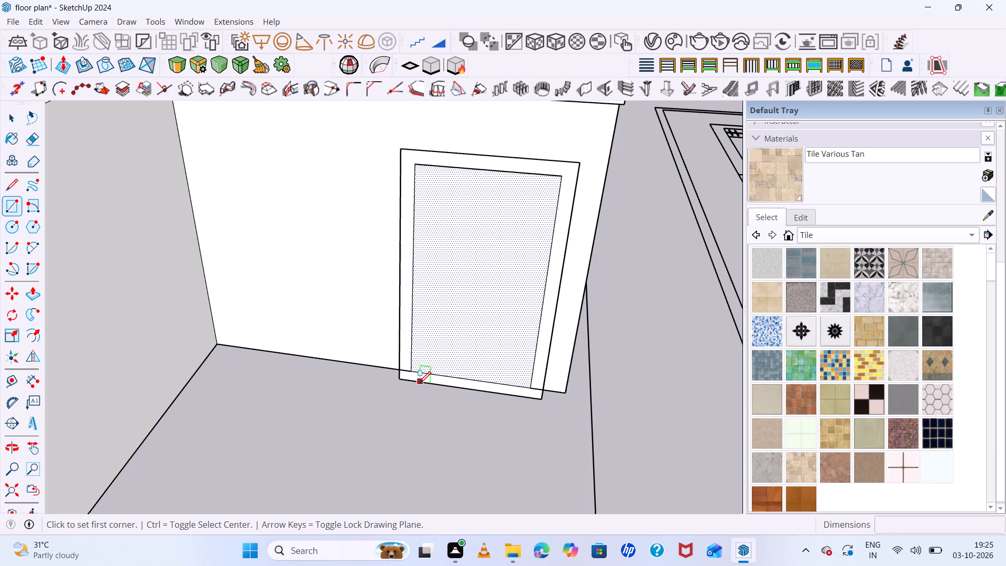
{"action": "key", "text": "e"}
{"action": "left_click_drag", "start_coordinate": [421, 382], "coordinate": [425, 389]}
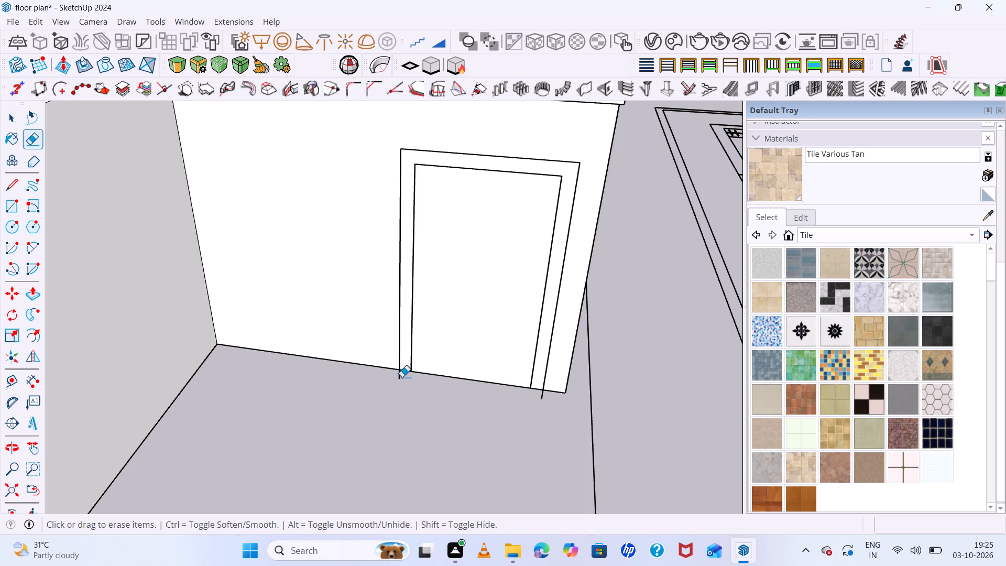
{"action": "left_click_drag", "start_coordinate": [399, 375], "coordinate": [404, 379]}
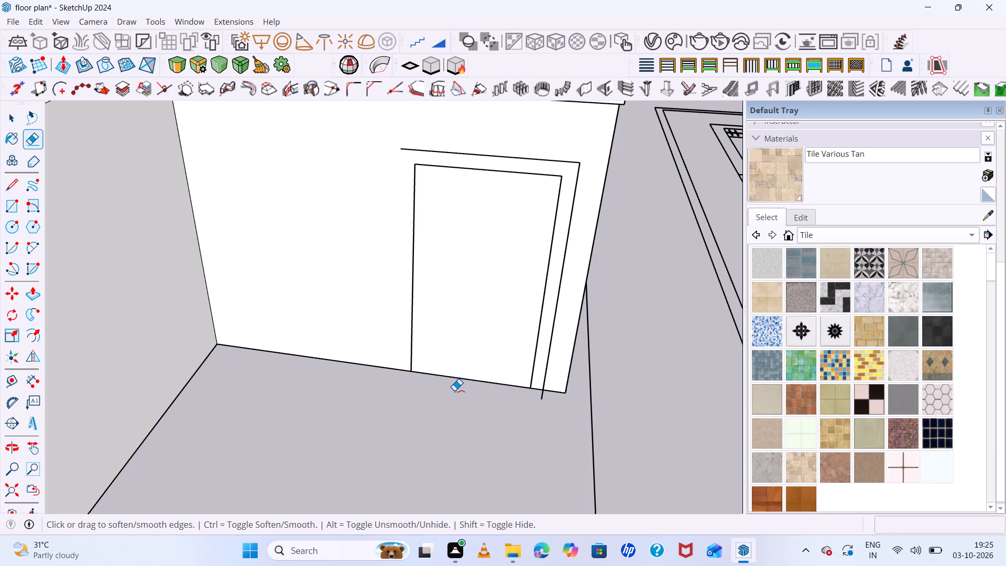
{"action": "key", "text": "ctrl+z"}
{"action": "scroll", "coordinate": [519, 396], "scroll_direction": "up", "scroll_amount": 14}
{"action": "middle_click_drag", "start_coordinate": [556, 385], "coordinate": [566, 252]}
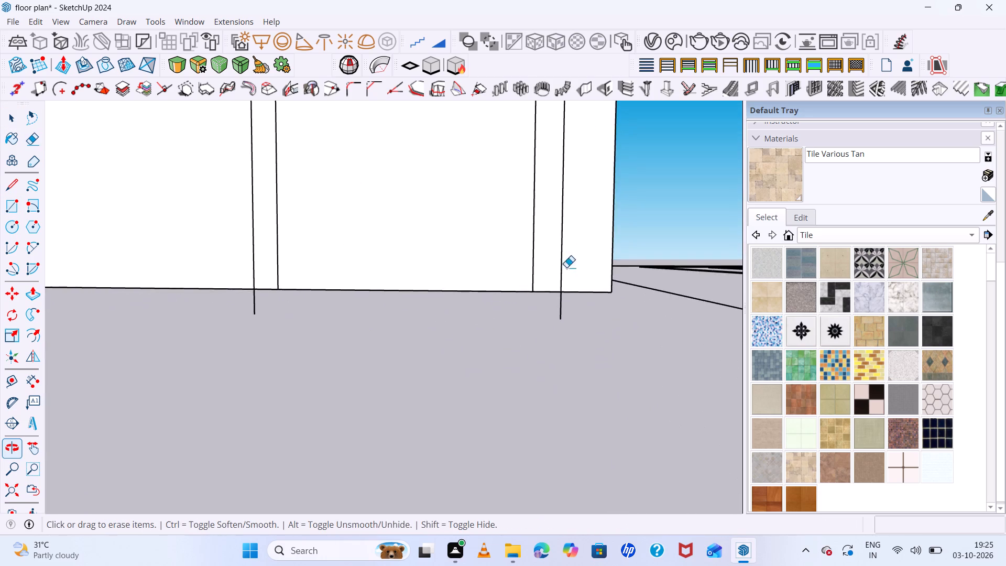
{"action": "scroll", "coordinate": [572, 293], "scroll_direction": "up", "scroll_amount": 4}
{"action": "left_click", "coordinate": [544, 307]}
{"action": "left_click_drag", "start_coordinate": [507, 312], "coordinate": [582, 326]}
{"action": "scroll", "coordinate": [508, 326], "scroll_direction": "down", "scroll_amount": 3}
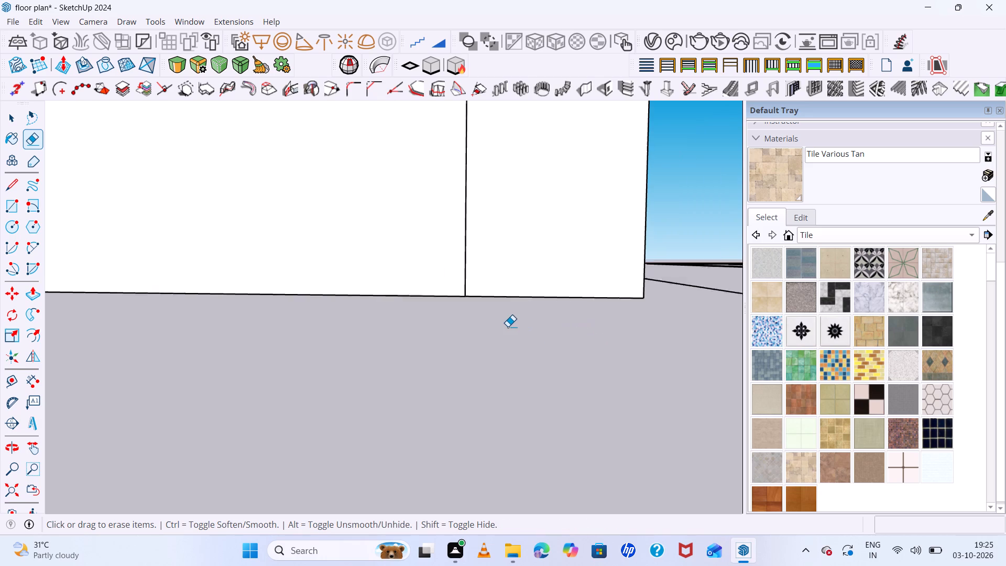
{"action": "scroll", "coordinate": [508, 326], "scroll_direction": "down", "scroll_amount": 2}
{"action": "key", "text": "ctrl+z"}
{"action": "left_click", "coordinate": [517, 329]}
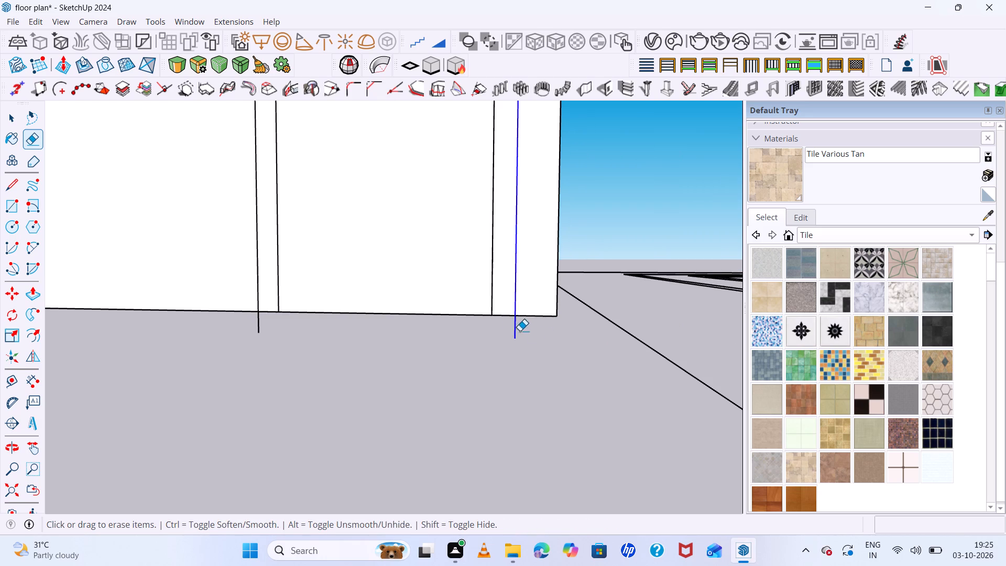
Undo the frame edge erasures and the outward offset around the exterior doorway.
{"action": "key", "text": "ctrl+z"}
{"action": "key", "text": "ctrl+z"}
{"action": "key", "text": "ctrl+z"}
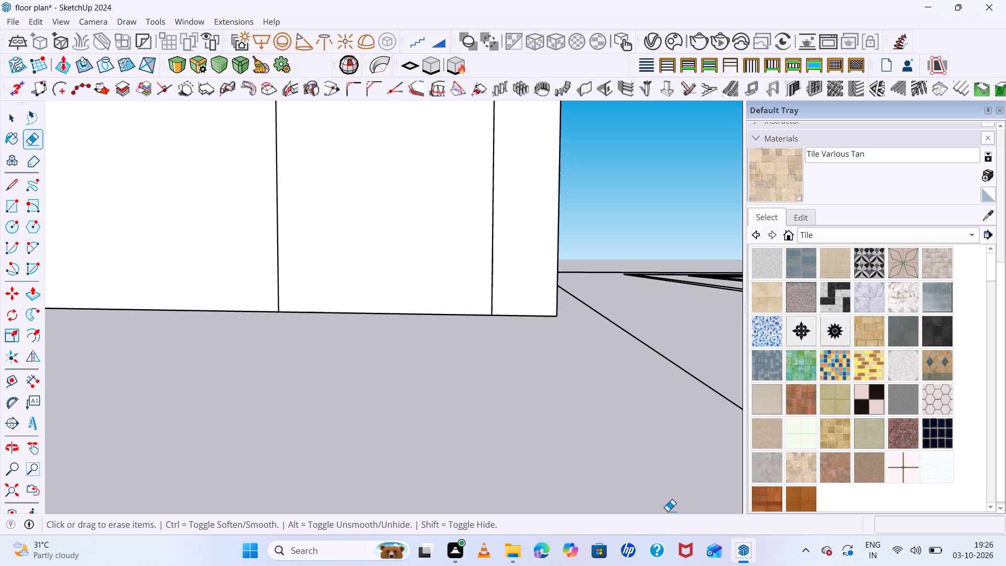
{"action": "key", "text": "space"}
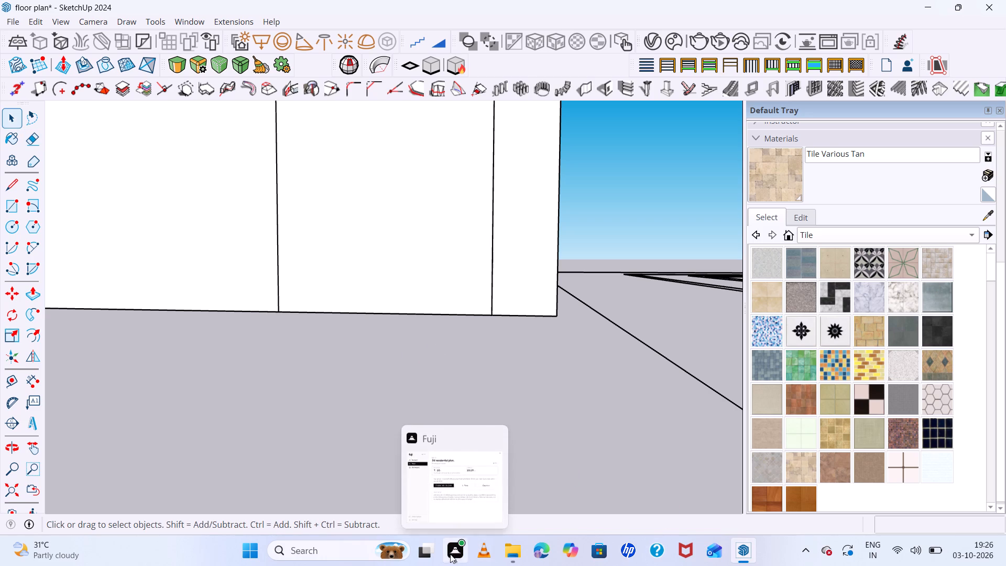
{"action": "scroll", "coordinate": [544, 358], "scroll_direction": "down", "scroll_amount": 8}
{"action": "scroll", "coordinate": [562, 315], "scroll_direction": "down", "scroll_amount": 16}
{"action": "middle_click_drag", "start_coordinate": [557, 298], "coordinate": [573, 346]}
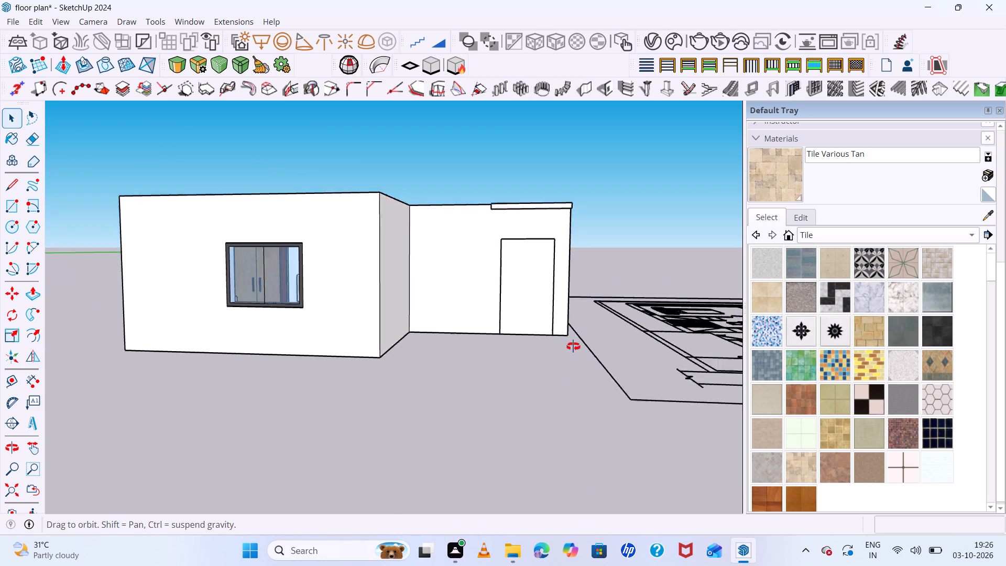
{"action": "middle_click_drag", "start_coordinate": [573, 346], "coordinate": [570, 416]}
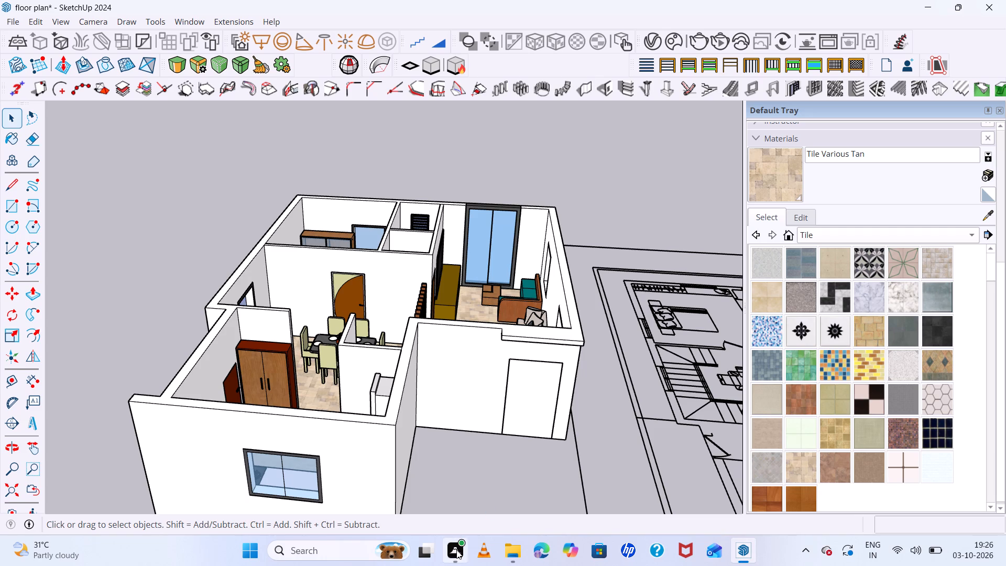
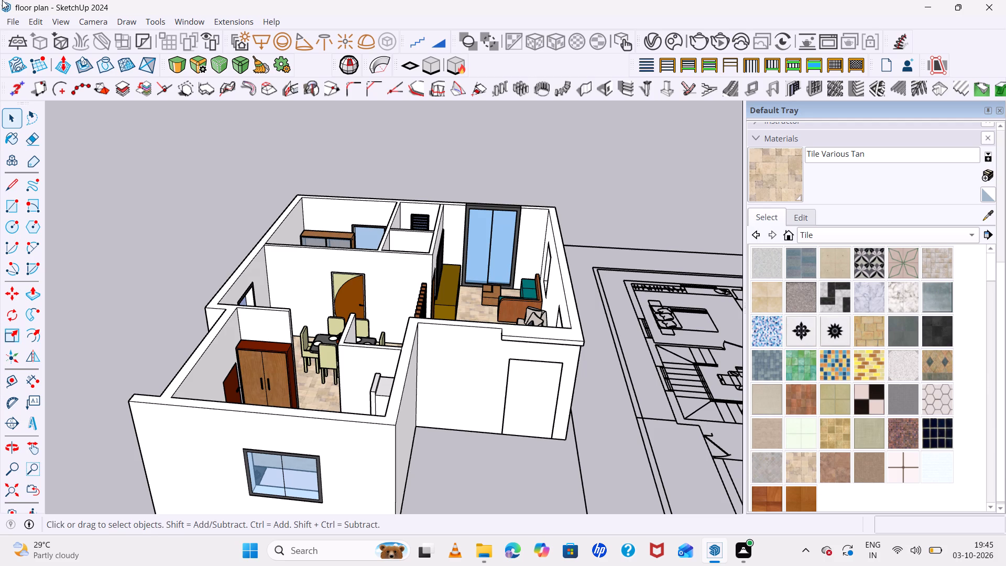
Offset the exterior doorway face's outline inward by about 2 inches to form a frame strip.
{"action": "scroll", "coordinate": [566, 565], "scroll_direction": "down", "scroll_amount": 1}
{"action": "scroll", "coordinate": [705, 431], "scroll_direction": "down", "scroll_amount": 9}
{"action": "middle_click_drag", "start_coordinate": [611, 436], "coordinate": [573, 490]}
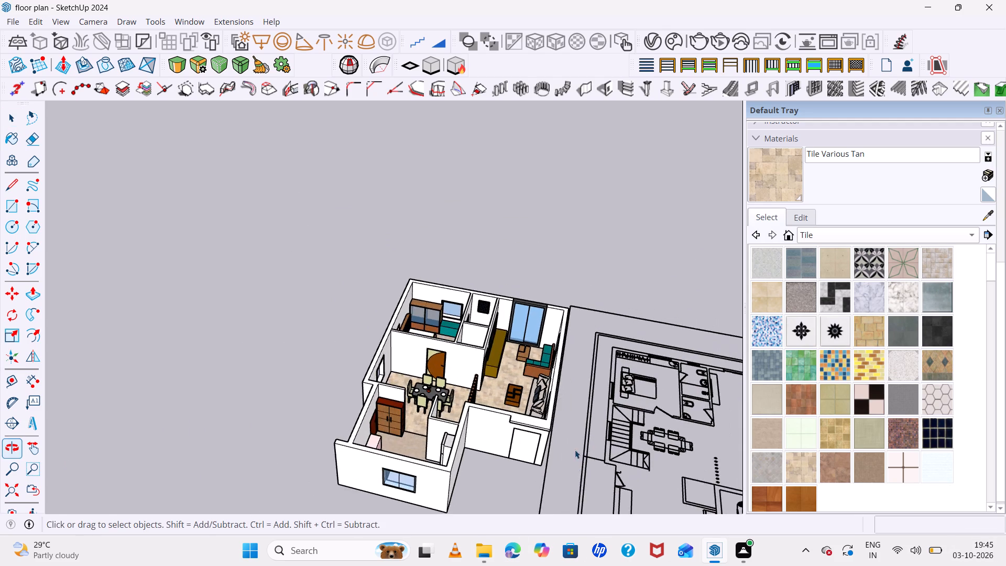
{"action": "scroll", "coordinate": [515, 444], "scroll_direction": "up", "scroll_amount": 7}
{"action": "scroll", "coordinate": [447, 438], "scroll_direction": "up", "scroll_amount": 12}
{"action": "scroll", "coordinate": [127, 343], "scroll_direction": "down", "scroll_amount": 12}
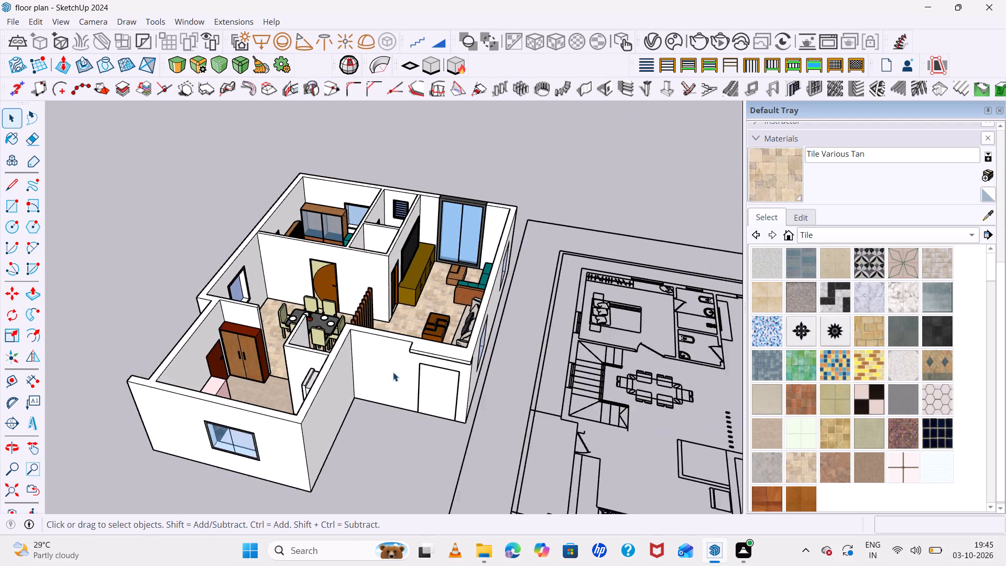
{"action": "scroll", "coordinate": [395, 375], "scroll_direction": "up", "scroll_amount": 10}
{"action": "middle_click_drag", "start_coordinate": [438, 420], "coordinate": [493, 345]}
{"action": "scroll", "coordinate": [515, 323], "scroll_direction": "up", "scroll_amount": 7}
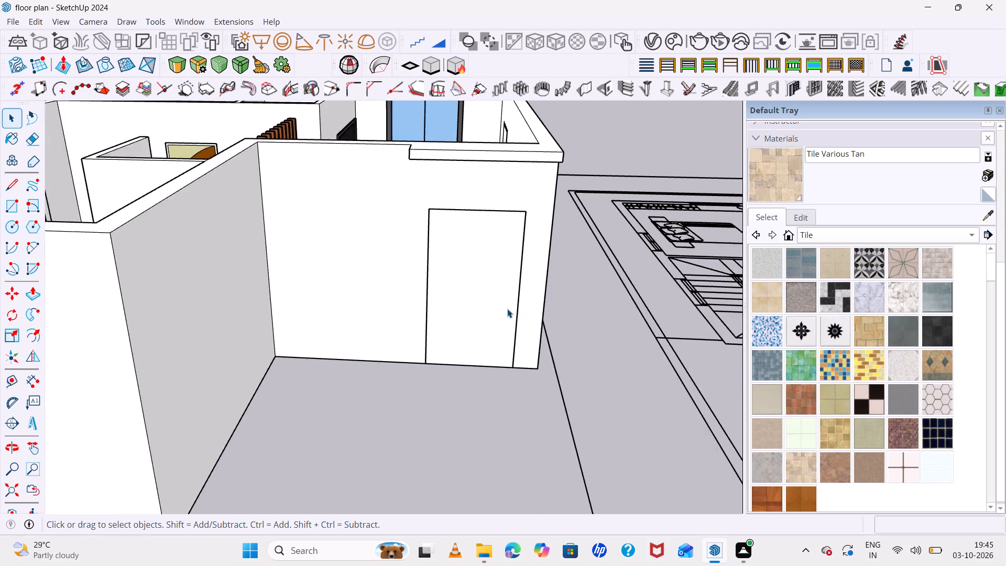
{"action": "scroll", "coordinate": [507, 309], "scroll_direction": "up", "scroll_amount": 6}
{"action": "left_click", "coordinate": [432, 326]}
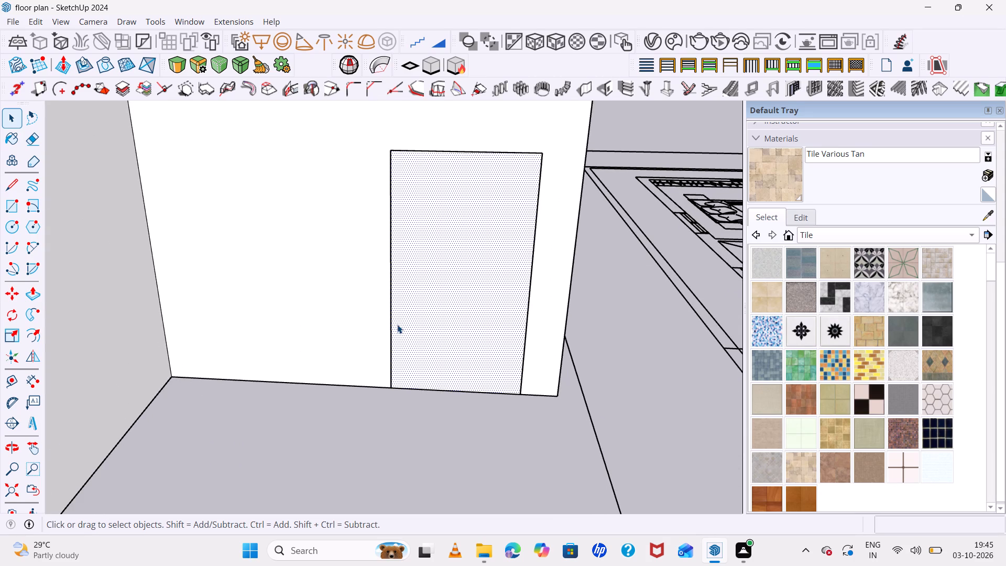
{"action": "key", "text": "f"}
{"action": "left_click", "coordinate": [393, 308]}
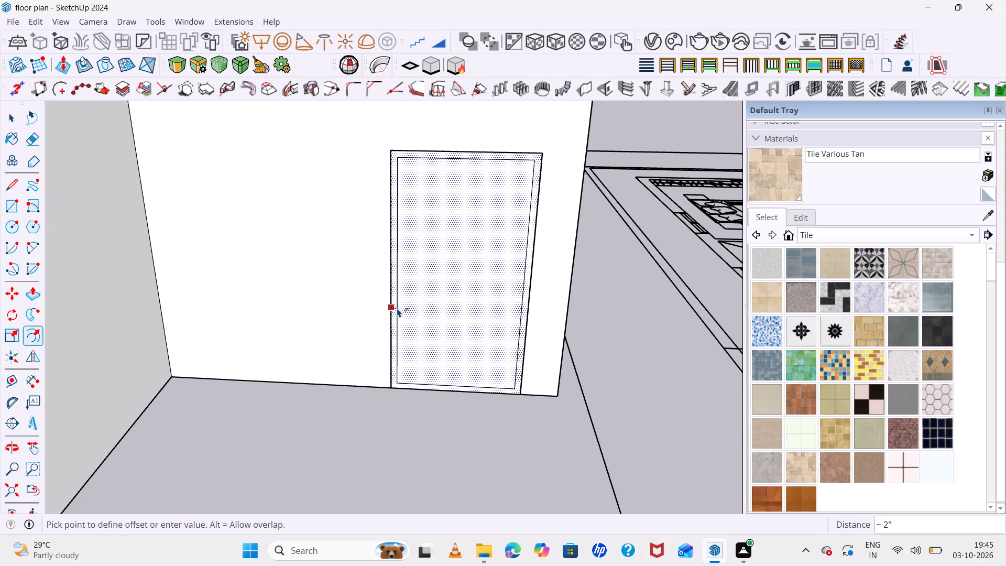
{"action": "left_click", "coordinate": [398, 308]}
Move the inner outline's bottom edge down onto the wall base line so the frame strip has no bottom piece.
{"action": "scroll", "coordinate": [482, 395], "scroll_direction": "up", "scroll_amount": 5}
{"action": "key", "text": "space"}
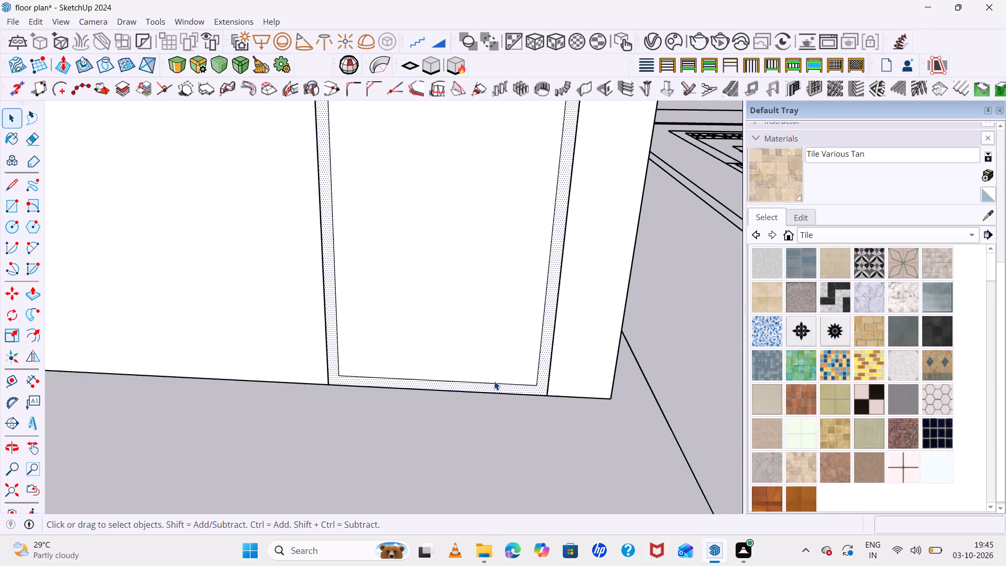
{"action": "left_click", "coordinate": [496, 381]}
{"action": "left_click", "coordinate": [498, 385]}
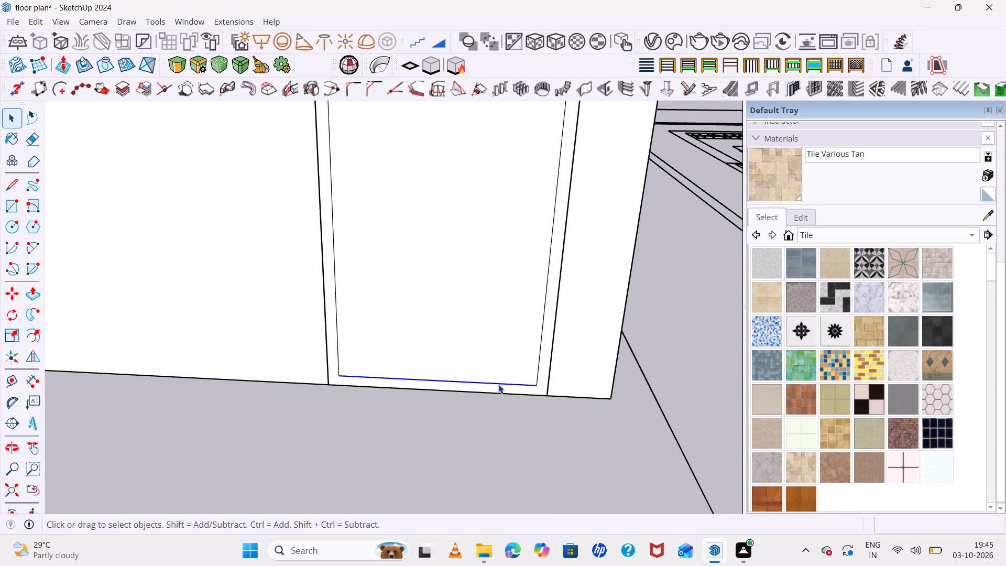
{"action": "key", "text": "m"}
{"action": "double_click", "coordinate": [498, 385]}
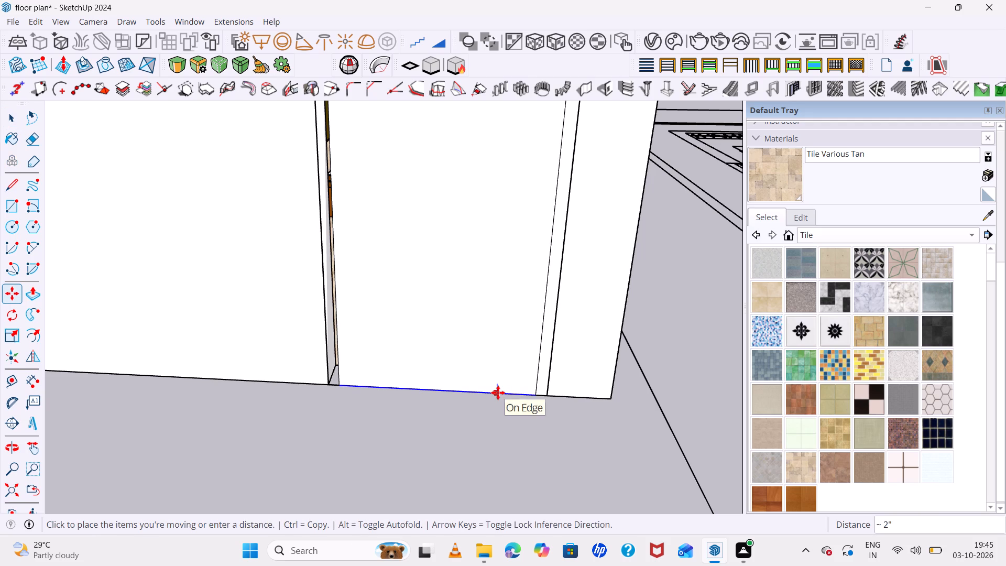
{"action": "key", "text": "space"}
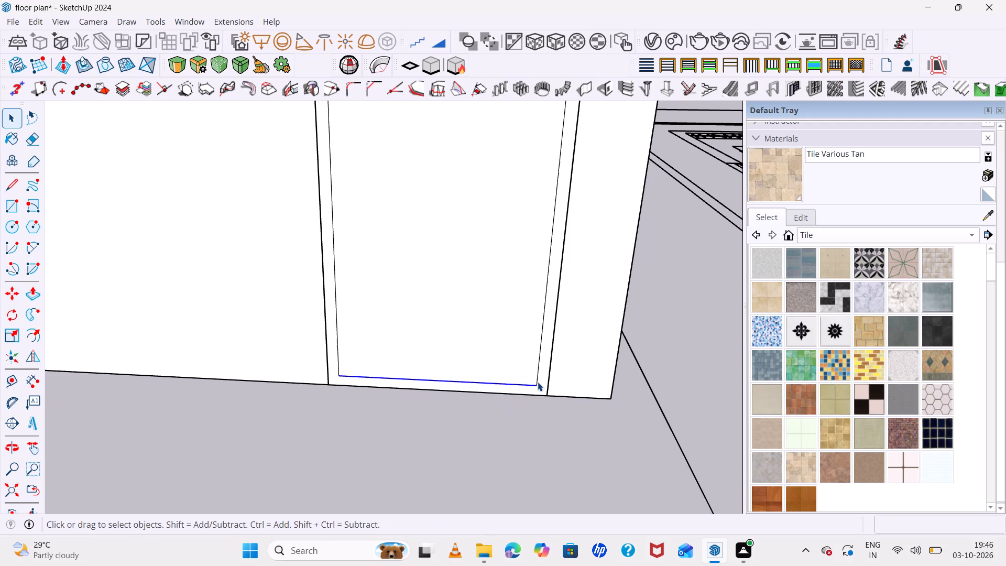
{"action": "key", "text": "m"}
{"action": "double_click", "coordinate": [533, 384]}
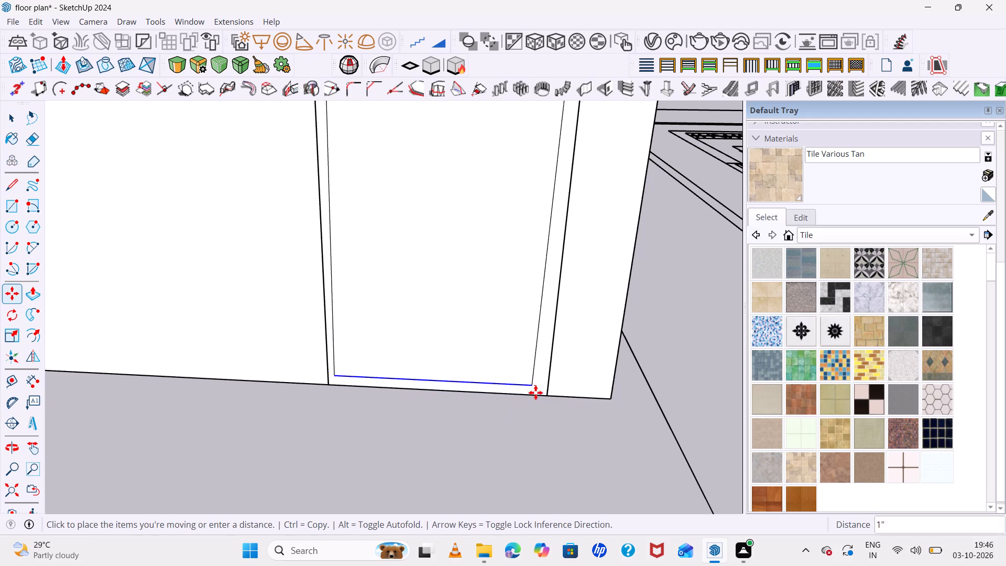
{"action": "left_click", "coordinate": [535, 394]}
Examine the exterior doorway from both outside the house and inside the living room.
{"action": "scroll", "coordinate": [479, 389], "scroll_direction": "down", "scroll_amount": 12}
{"action": "scroll", "coordinate": [531, 401], "scroll_direction": "down", "scroll_amount": 3}
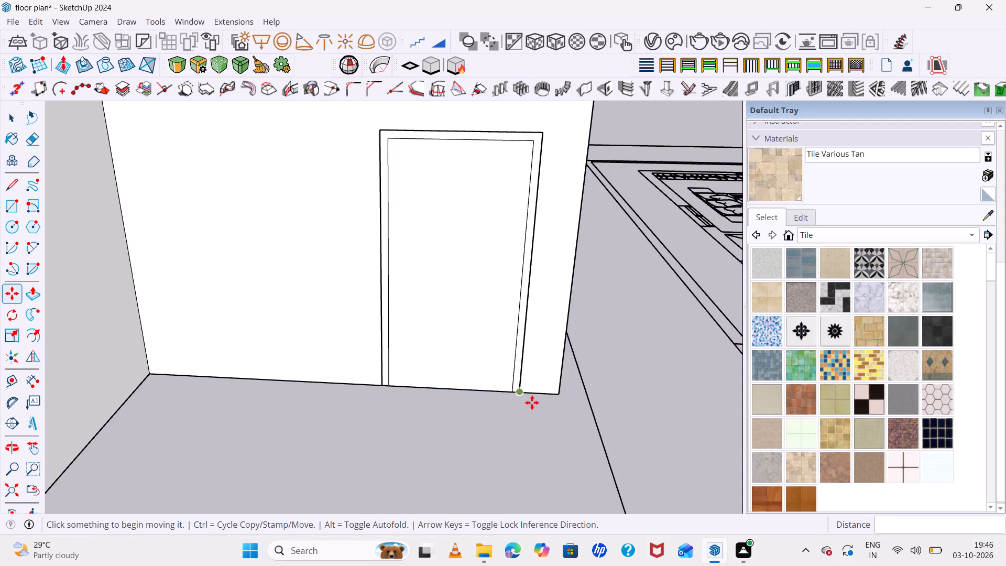
{"action": "scroll", "coordinate": [532, 402], "scroll_direction": "down", "scroll_amount": 3}
{"action": "middle_click_drag", "start_coordinate": [539, 407], "coordinate": [503, 429]}
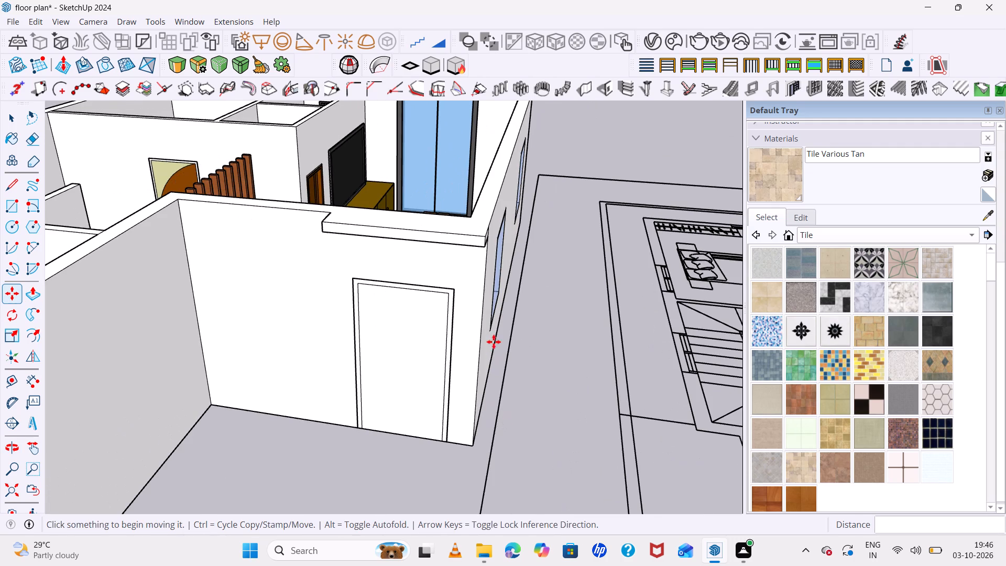
{"action": "scroll", "coordinate": [474, 328], "scroll_direction": "up", "scroll_amount": 6}
{"action": "scroll", "coordinate": [432, 322], "scroll_direction": "up", "scroll_amount": 4}
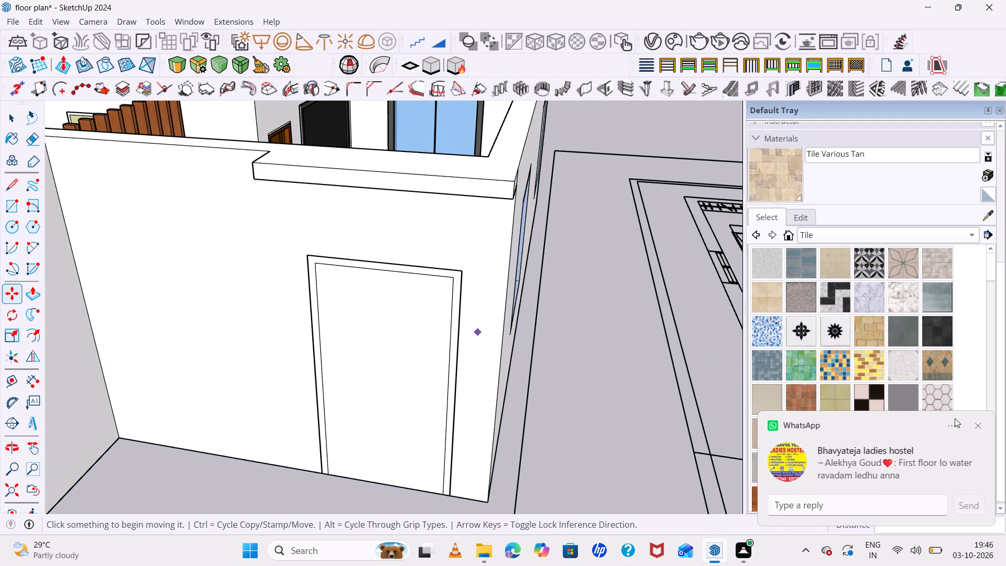
{"action": "left_click", "coordinate": [975, 426]}
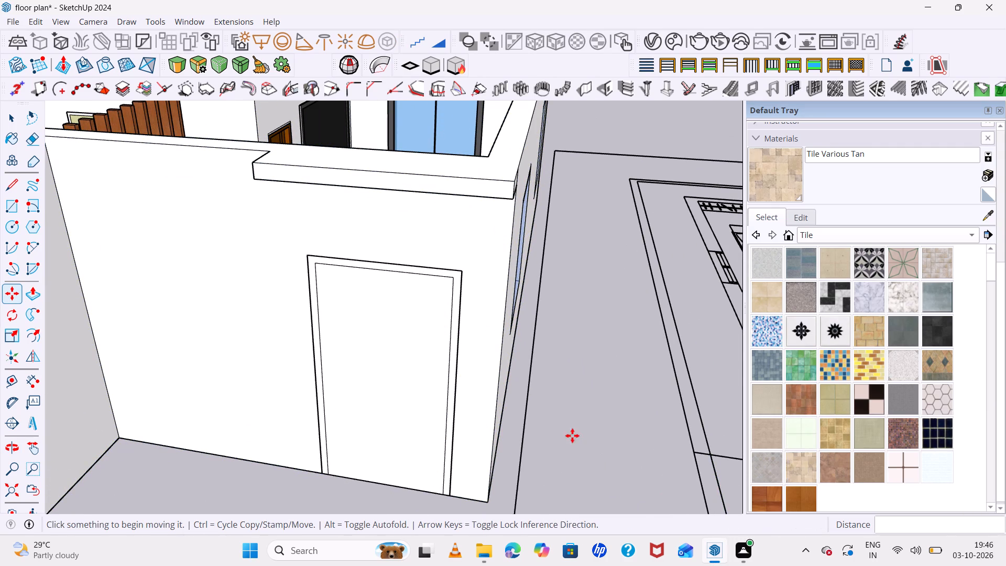
{"action": "scroll", "coordinate": [466, 349], "scroll_direction": "down", "scroll_amount": 4}
{"action": "middle_click_drag", "start_coordinate": [502, 373], "coordinate": [565, 387]}
{"action": "key", "text": "space"}
{"action": "left_click", "coordinate": [566, 377]}
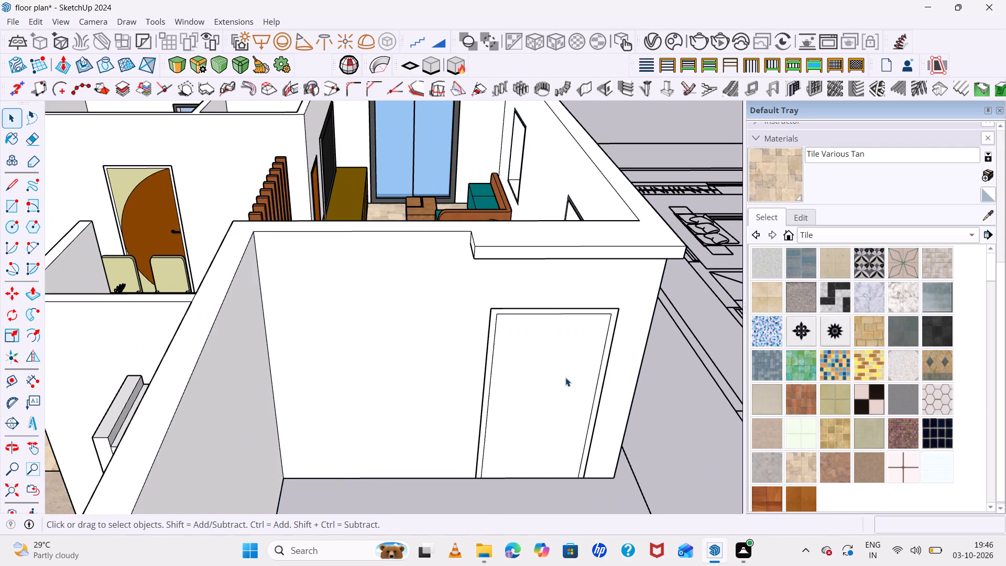
{"action": "scroll", "coordinate": [564, 374], "scroll_direction": "up", "scroll_amount": 7}
{"action": "middle_click_drag", "start_coordinate": [560, 371], "coordinate": [610, 545]}
{"action": "middle_click_drag", "start_coordinate": [572, 416], "coordinate": [591, 455]}
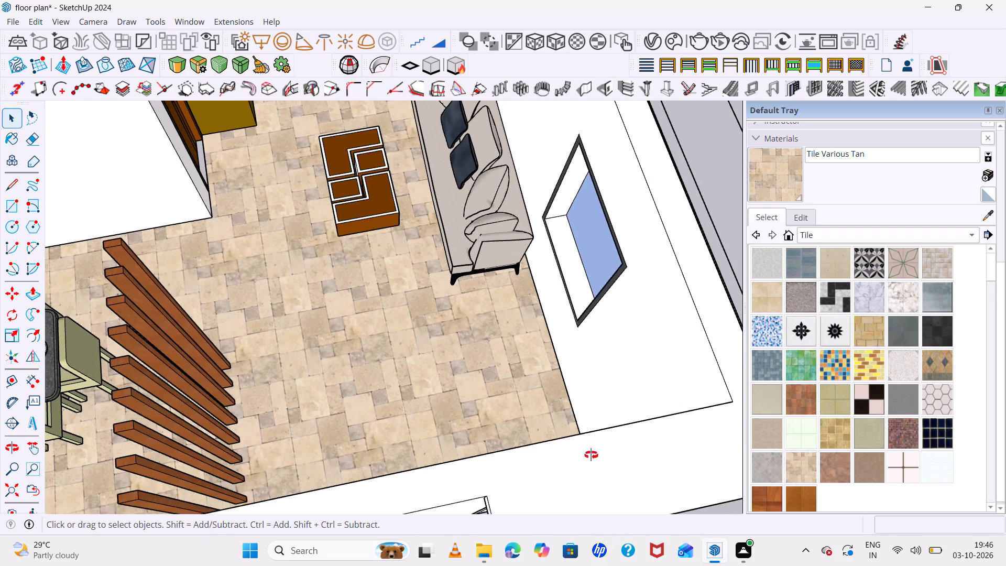
{"action": "middle_click_drag", "start_coordinate": [591, 455], "coordinate": [514, 326]}
{"action": "middle_click", "coordinate": [513, 324]}
{"action": "scroll", "coordinate": [504, 309], "scroll_direction": "down", "scroll_amount": 2}
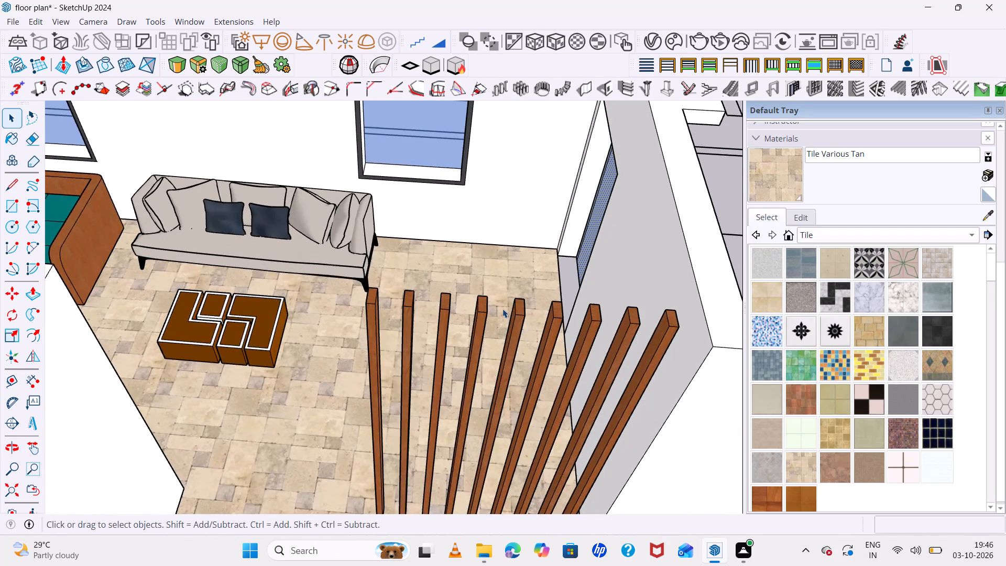
{"action": "scroll", "coordinate": [502, 309], "scroll_direction": "down", "scroll_amount": 20}
{"action": "scroll", "coordinate": [502, 309], "scroll_direction": "down", "scroll_amount": 1}
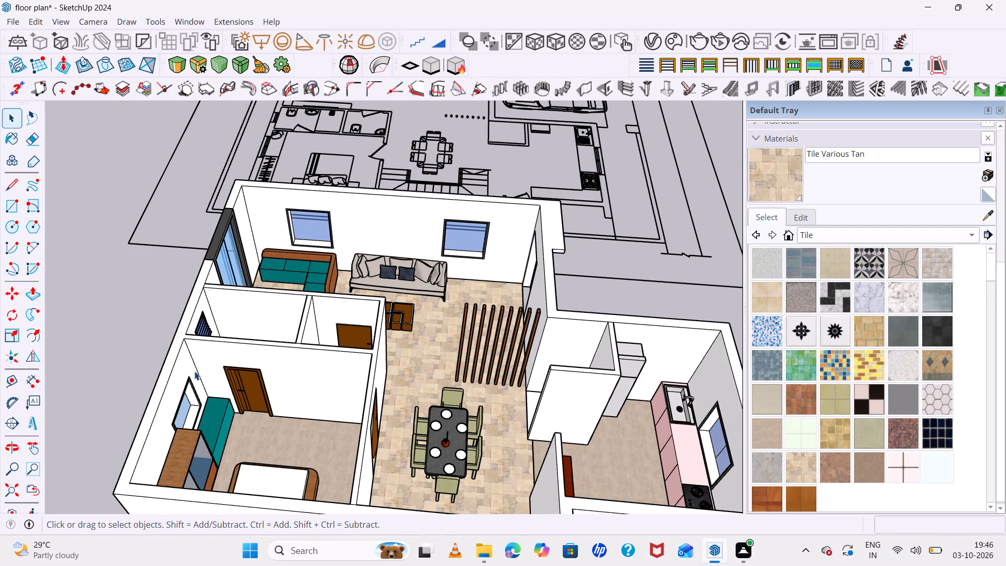
{"action": "scroll", "coordinate": [400, 408], "scroll_direction": "down", "scroll_amount": 11}
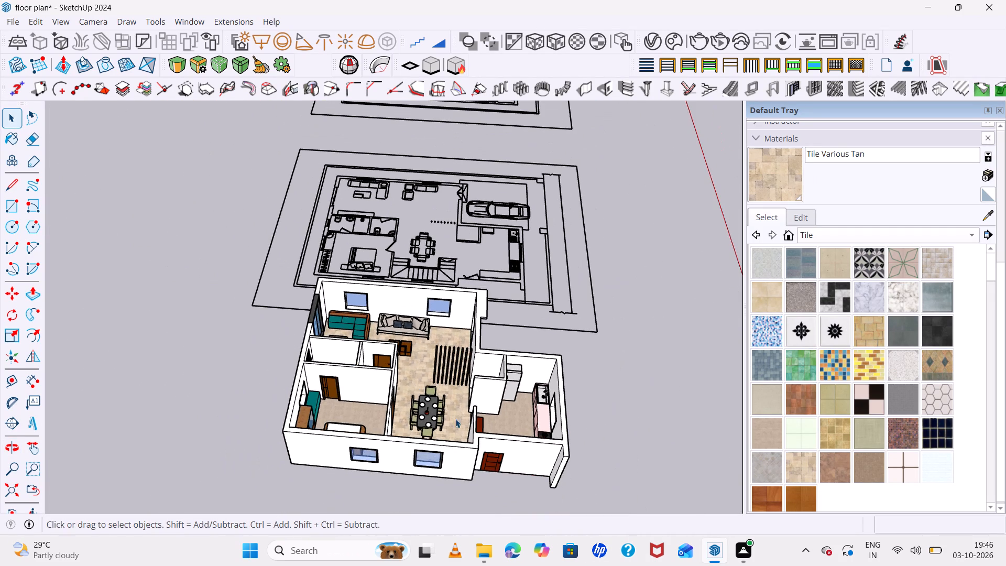
{"action": "middle_click_drag", "start_coordinate": [519, 398], "coordinate": [188, 315]}
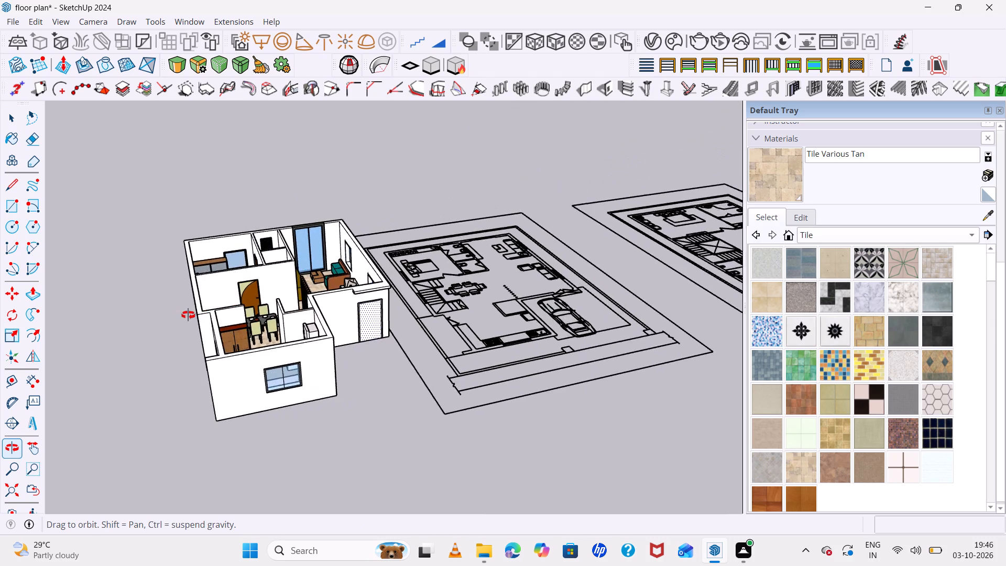
{"action": "middle_click_drag", "start_coordinate": [188, 315], "coordinate": [199, 313]}
{"action": "scroll", "coordinate": [303, 286], "scroll_direction": "up", "scroll_amount": 12}
{"action": "middle_click_drag", "start_coordinate": [425, 368], "coordinate": [553, 481]}
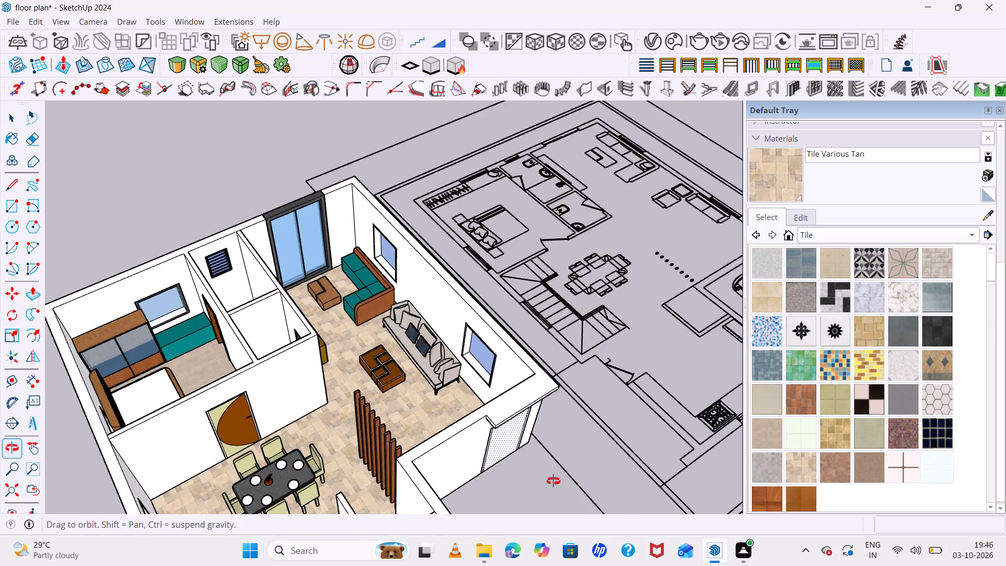
{"action": "middle_click_drag", "start_coordinate": [553, 481], "coordinate": [623, 482]}
{"action": "scroll", "coordinate": [592, 375], "scroll_direction": "up", "scroll_amount": 13}
{"action": "middle_click_drag", "start_coordinate": [628, 420], "coordinate": [734, 442]}
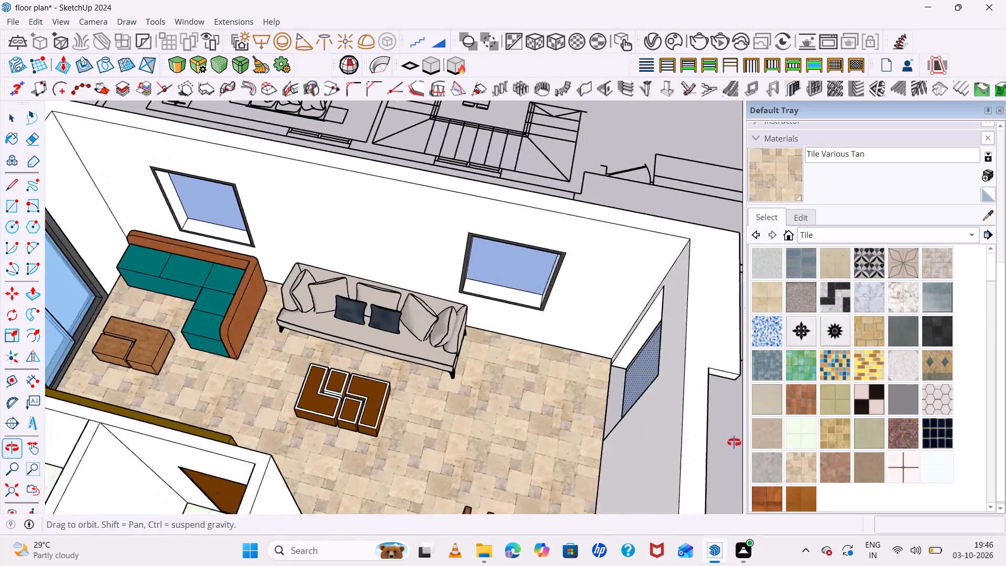
{"action": "middle_click_drag", "start_coordinate": [734, 442], "coordinate": [408, 339]}
{"action": "scroll", "coordinate": [412, 332], "scroll_direction": "up", "scroll_amount": 6}
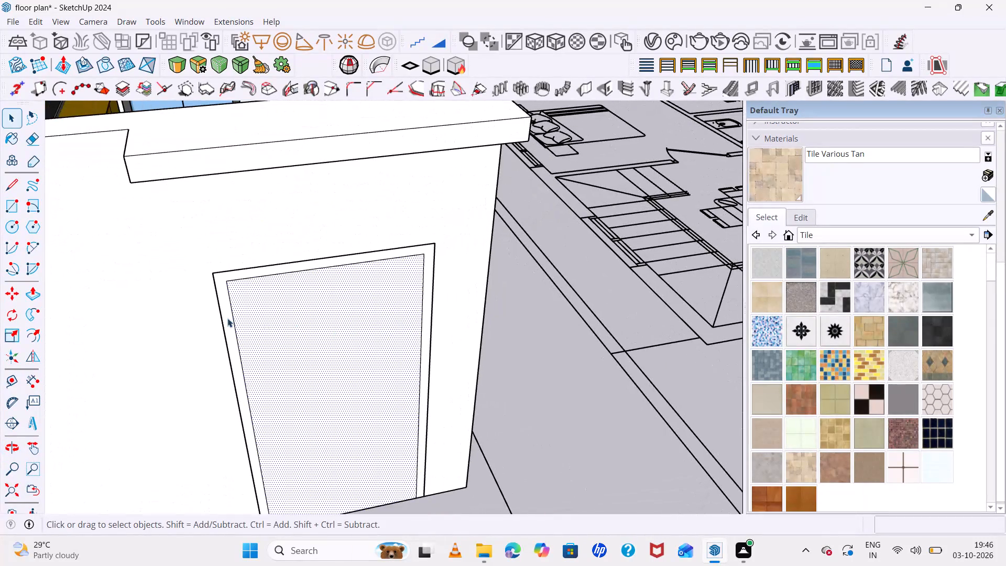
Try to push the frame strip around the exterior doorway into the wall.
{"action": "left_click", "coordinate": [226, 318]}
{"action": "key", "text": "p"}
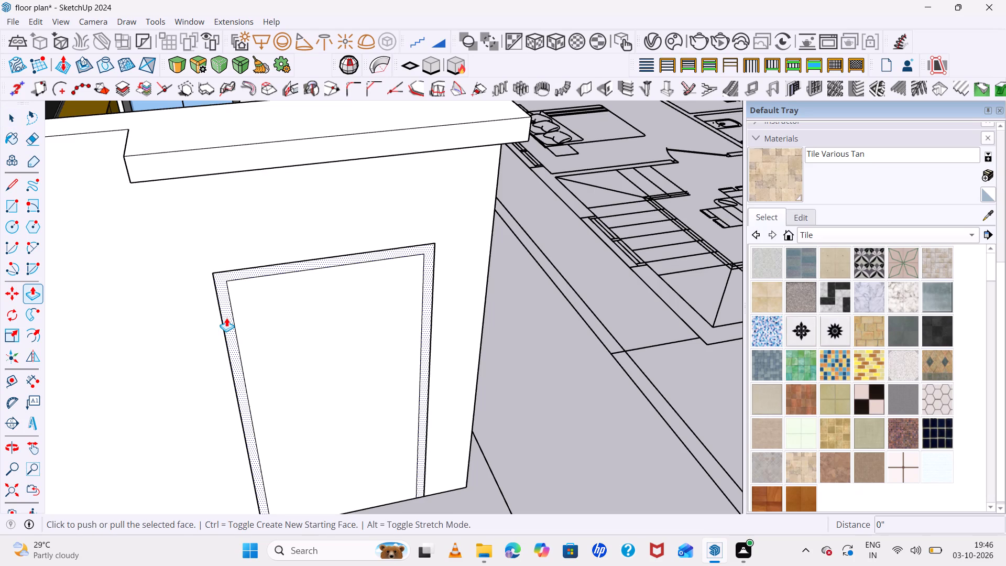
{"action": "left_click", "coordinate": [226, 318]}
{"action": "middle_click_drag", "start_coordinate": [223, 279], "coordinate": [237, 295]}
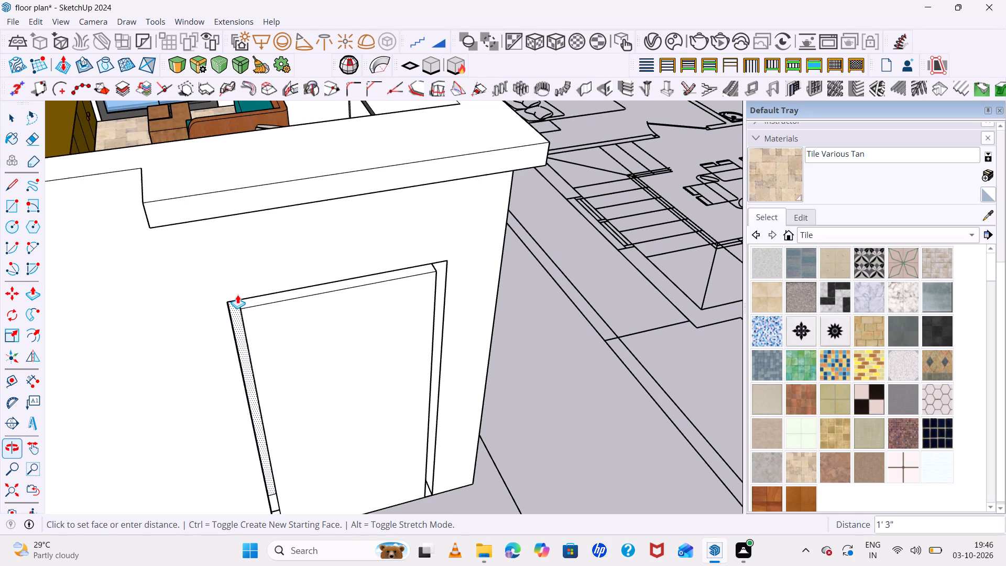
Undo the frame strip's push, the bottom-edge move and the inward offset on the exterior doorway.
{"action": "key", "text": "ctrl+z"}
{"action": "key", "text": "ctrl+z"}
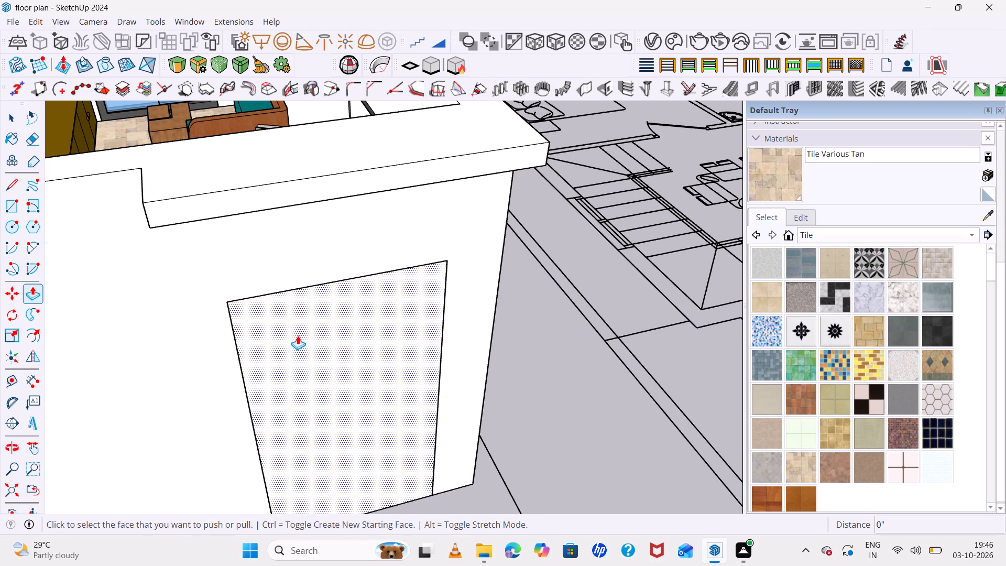
Offset the outline of the plain exterior doorway face inward by about 2 inches.
{"action": "key", "text": "space"}
{"action": "triple_click", "coordinate": [298, 334]}
{"action": "left_click", "coordinate": [253, 252]}
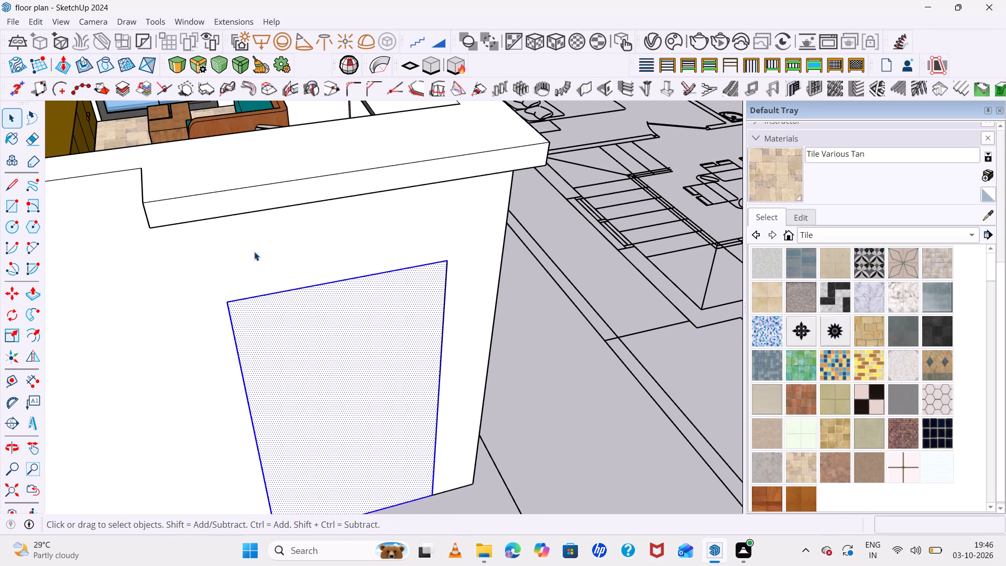
{"action": "left_click", "coordinate": [298, 321]}
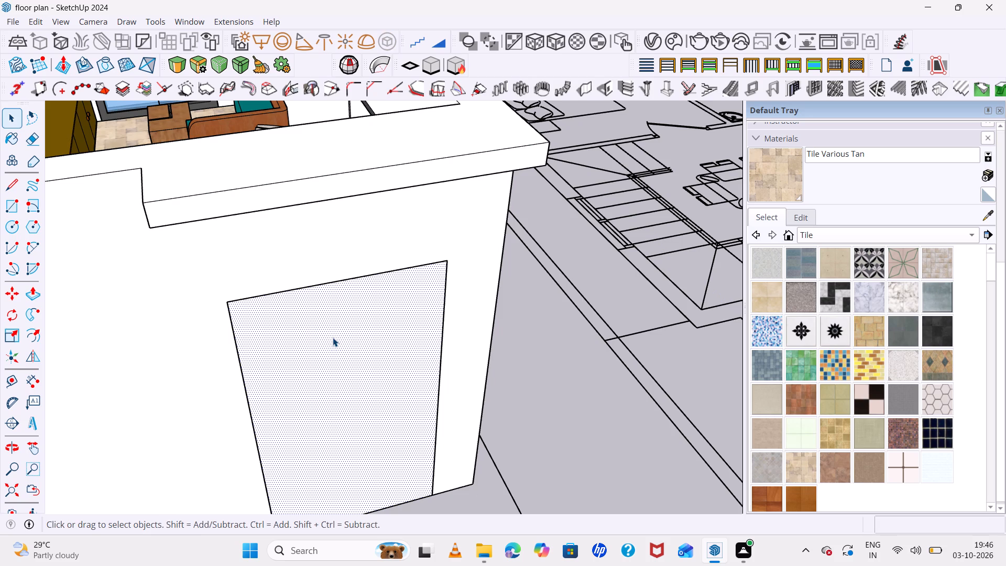
{"action": "key", "text": "p"}
{"action": "key", "text": "space"}
{"action": "key", "text": "f"}
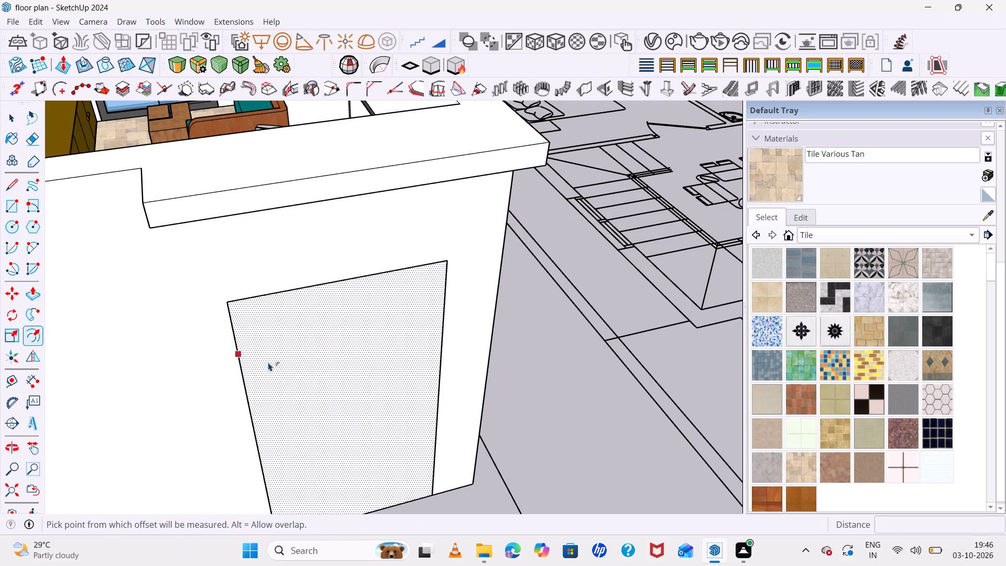
{"action": "left_click", "coordinate": [253, 374]}
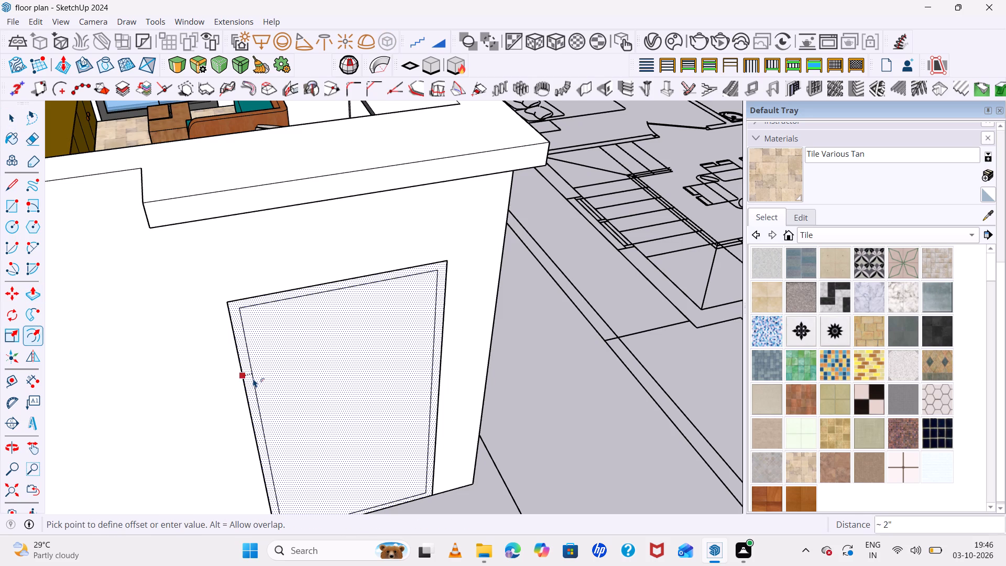
{"action": "left_click", "coordinate": [253, 378]}
Push the frame strip around the exterior doorway 8 inches through the wall to its living-room side.
{"action": "key", "text": "space"}
{"action": "left_click", "coordinate": [246, 373]}
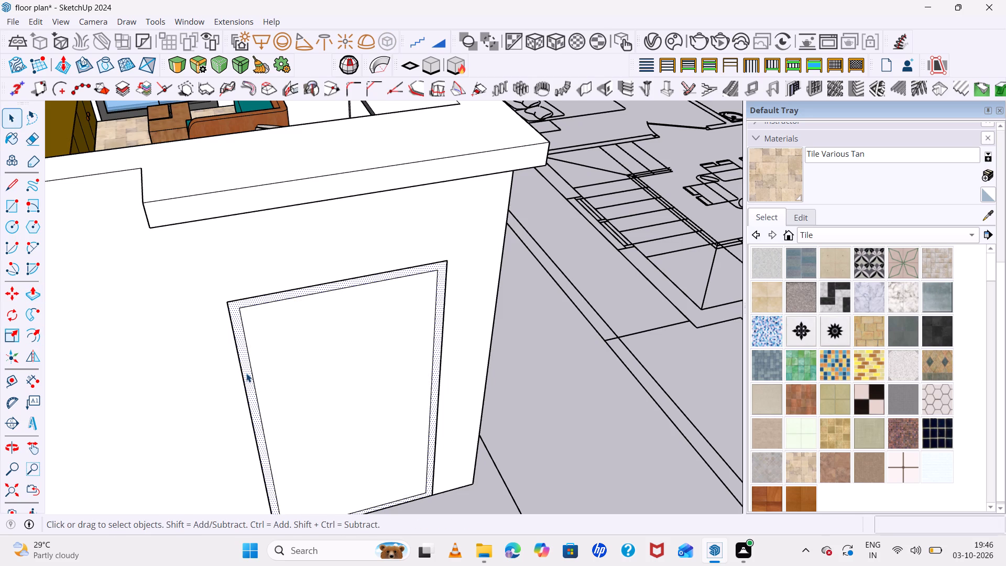
{"action": "key", "text": "p"}
{"action": "left_click", "coordinate": [246, 373]}
{"action": "left_click", "coordinate": [246, 369]}
{"action": "middle_click_drag", "start_coordinate": [229, 310], "coordinate": [423, 433]}
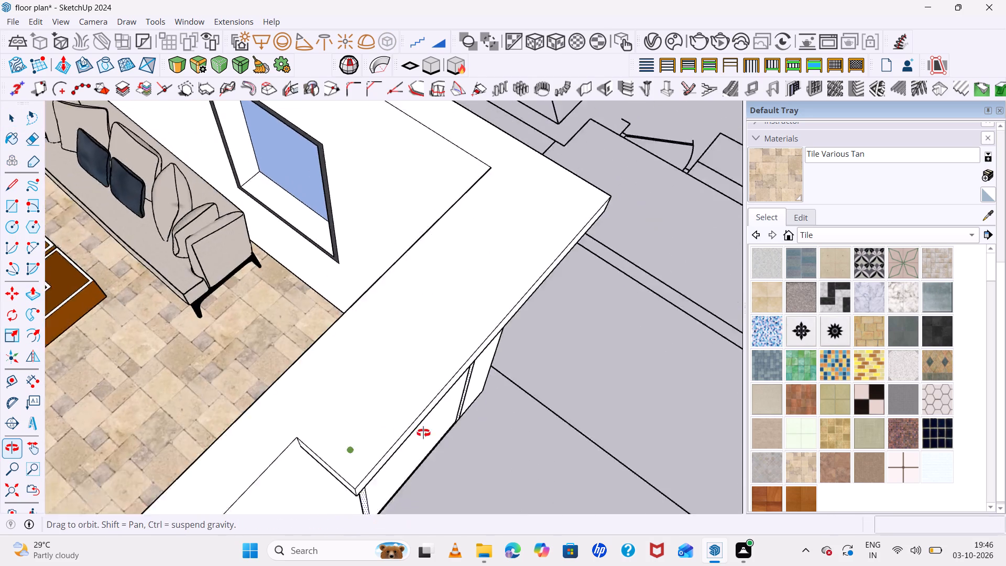
{"action": "middle_click_drag", "start_coordinate": [423, 433], "coordinate": [456, 440]}
{"action": "scroll", "coordinate": [427, 419], "scroll_direction": "up", "scroll_amount": 6}
{"action": "middle_click_drag", "start_coordinate": [395, 406], "coordinate": [529, 371]}
{"action": "middle_click", "coordinate": [529, 371]}
{"action": "left_click", "coordinate": [509, 397]}
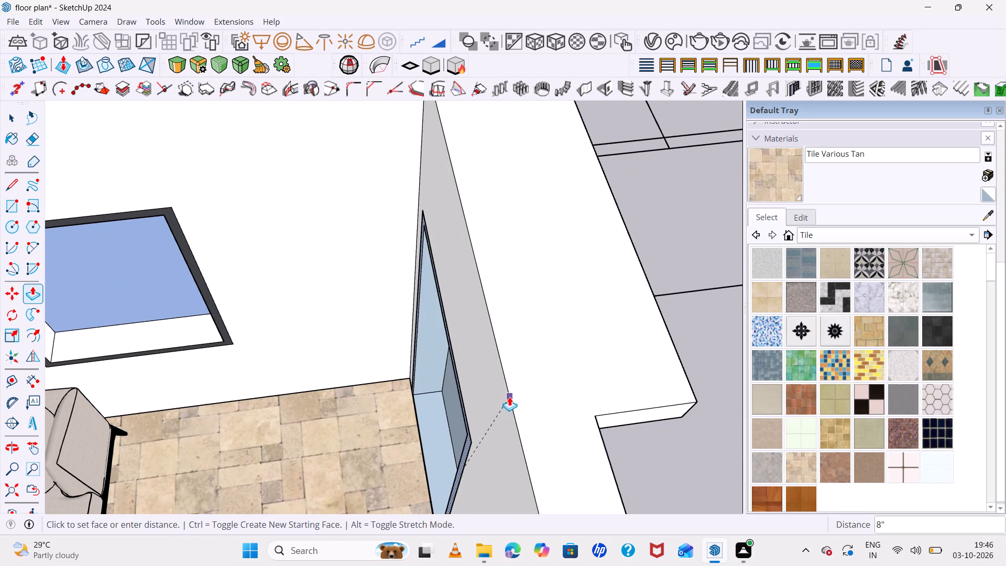
{"action": "scroll", "coordinate": [464, 385], "scroll_direction": "down", "scroll_amount": 6}
{"action": "scroll", "coordinate": [515, 402], "scroll_direction": "up", "scroll_amount": 1}
{"action": "middle_click_drag", "start_coordinate": [515, 402], "coordinate": [190, 255]}
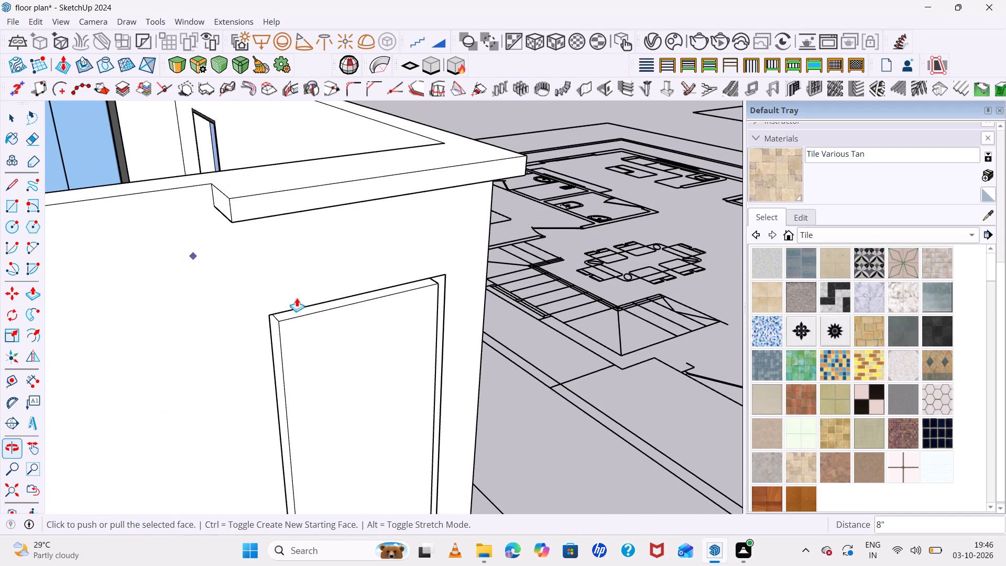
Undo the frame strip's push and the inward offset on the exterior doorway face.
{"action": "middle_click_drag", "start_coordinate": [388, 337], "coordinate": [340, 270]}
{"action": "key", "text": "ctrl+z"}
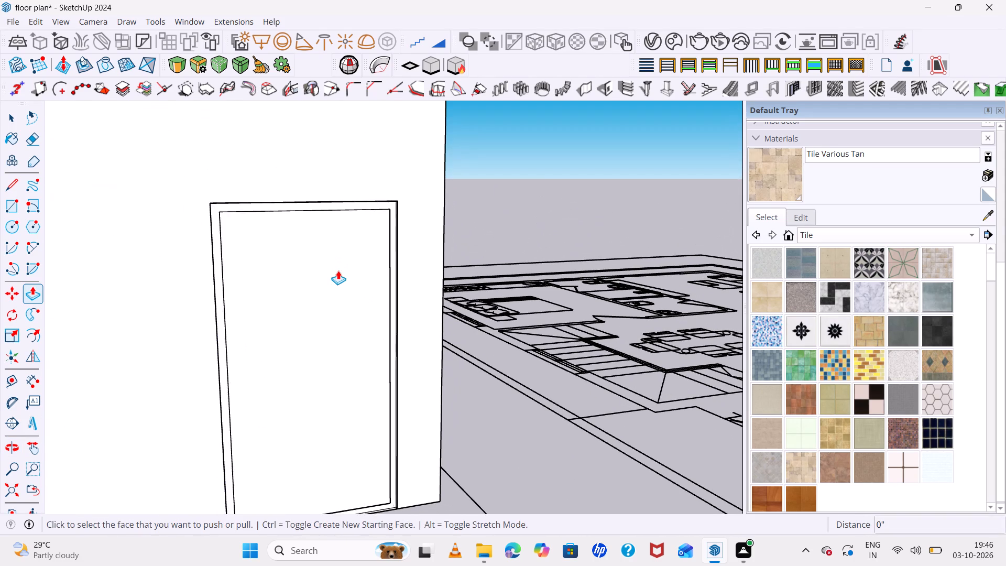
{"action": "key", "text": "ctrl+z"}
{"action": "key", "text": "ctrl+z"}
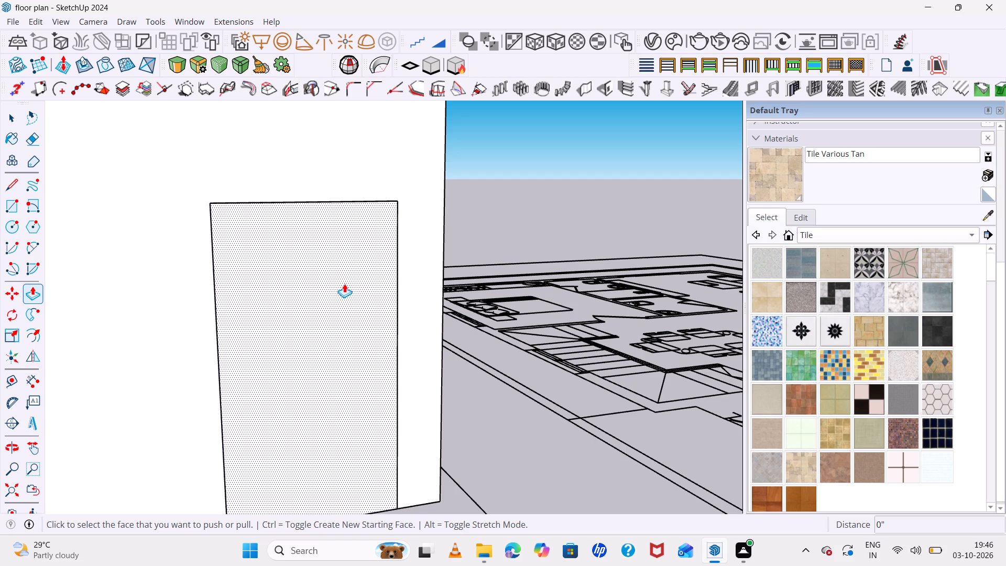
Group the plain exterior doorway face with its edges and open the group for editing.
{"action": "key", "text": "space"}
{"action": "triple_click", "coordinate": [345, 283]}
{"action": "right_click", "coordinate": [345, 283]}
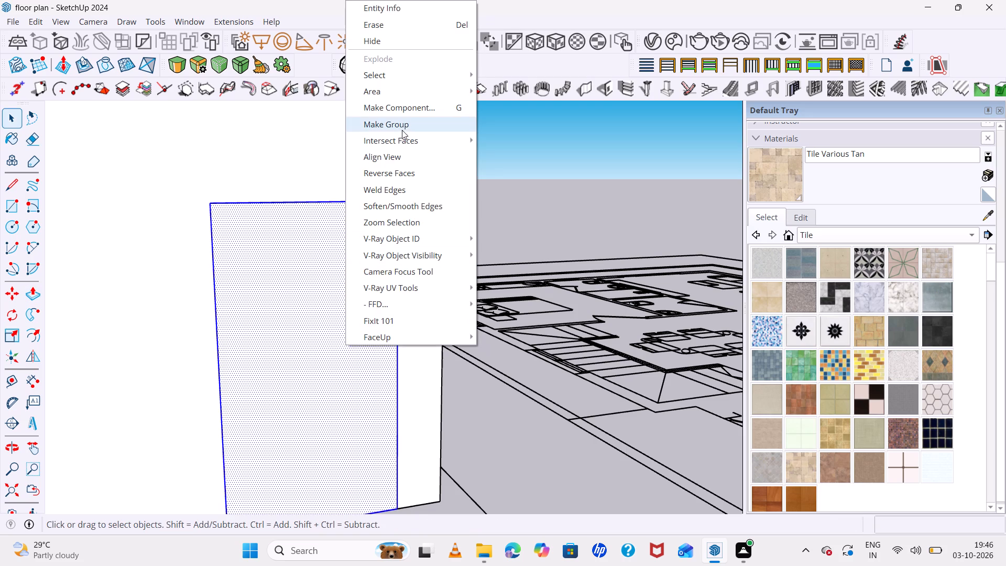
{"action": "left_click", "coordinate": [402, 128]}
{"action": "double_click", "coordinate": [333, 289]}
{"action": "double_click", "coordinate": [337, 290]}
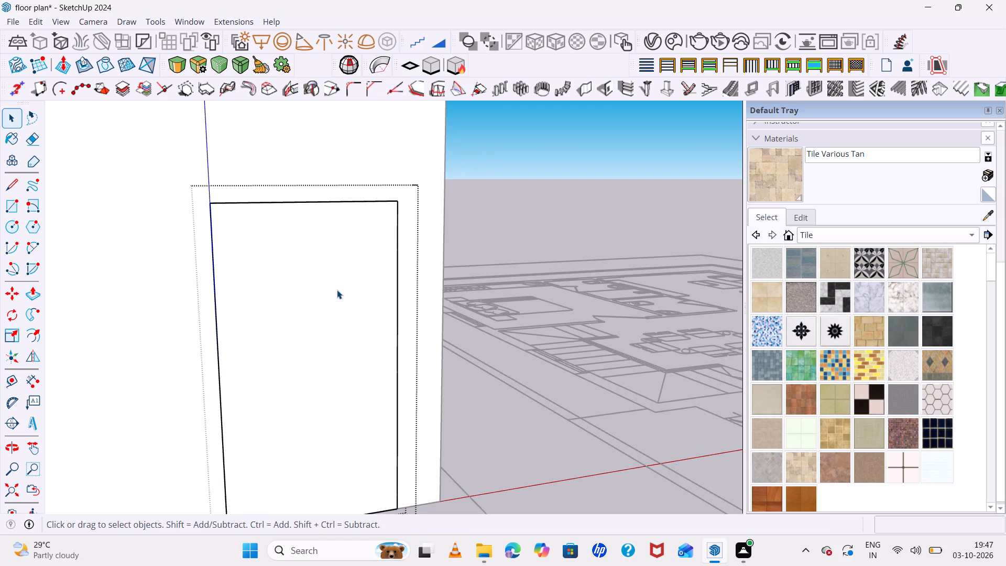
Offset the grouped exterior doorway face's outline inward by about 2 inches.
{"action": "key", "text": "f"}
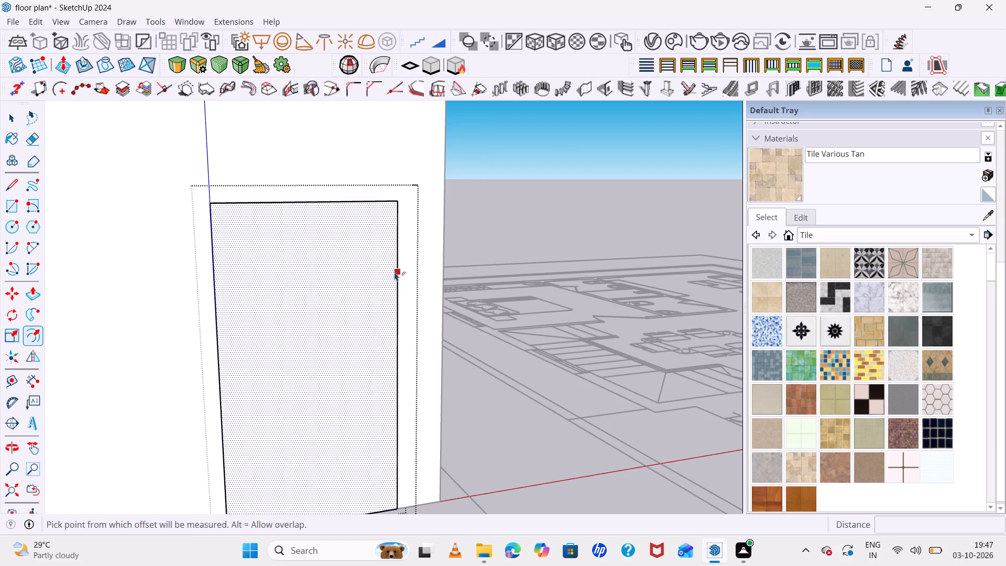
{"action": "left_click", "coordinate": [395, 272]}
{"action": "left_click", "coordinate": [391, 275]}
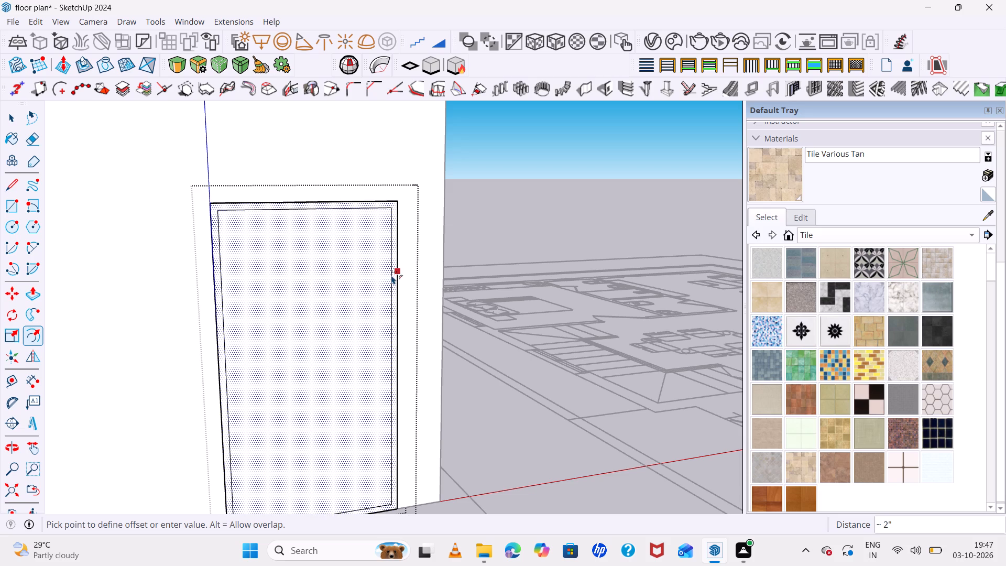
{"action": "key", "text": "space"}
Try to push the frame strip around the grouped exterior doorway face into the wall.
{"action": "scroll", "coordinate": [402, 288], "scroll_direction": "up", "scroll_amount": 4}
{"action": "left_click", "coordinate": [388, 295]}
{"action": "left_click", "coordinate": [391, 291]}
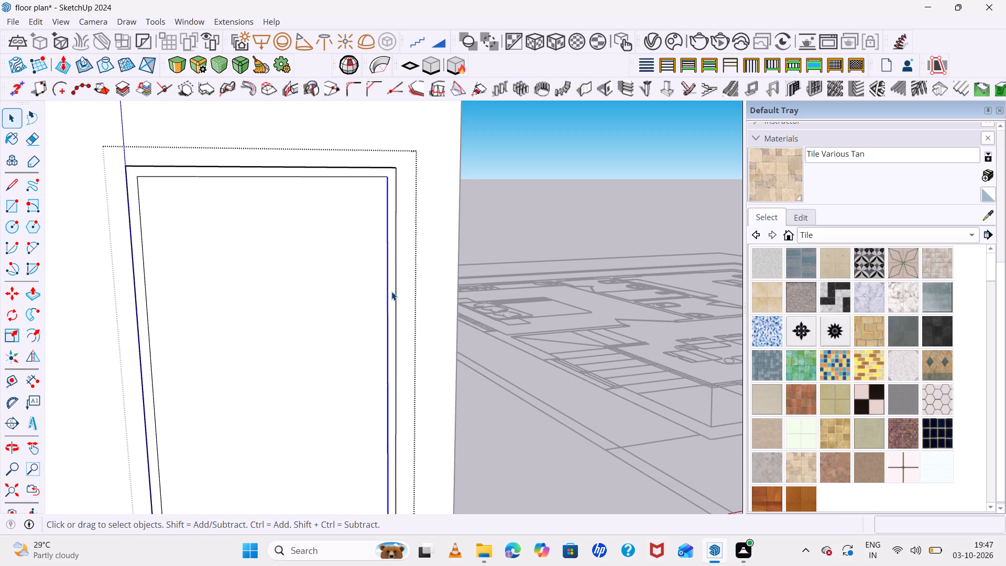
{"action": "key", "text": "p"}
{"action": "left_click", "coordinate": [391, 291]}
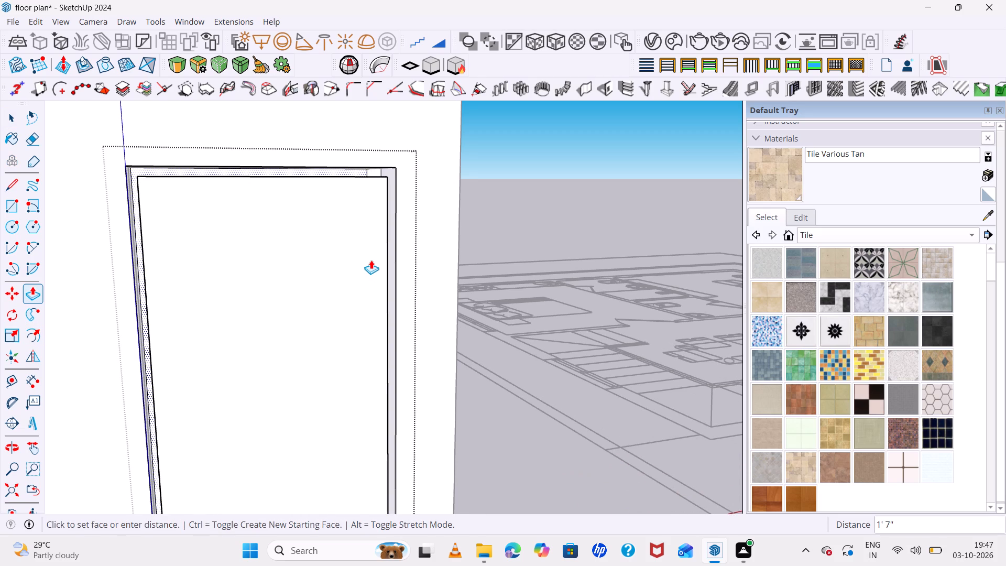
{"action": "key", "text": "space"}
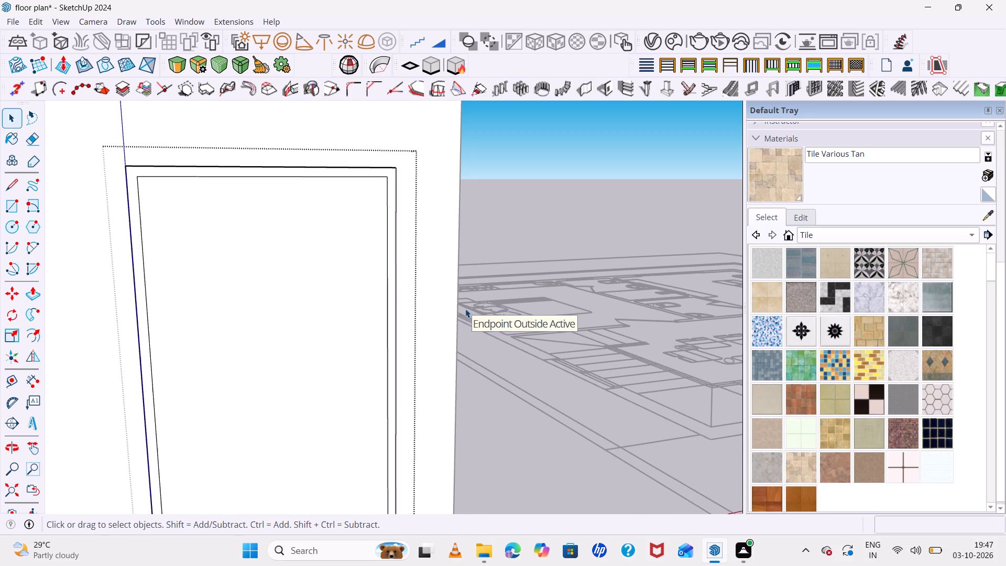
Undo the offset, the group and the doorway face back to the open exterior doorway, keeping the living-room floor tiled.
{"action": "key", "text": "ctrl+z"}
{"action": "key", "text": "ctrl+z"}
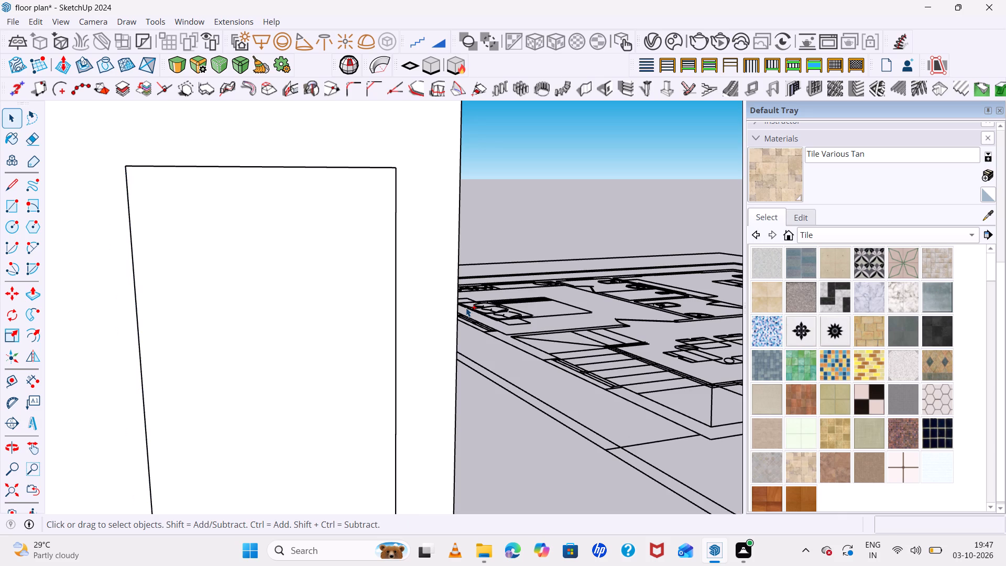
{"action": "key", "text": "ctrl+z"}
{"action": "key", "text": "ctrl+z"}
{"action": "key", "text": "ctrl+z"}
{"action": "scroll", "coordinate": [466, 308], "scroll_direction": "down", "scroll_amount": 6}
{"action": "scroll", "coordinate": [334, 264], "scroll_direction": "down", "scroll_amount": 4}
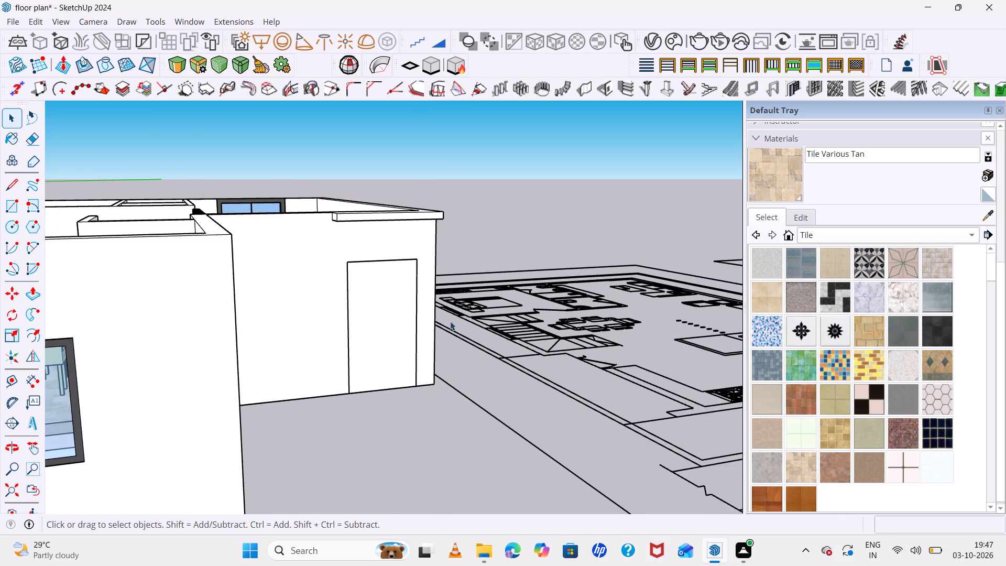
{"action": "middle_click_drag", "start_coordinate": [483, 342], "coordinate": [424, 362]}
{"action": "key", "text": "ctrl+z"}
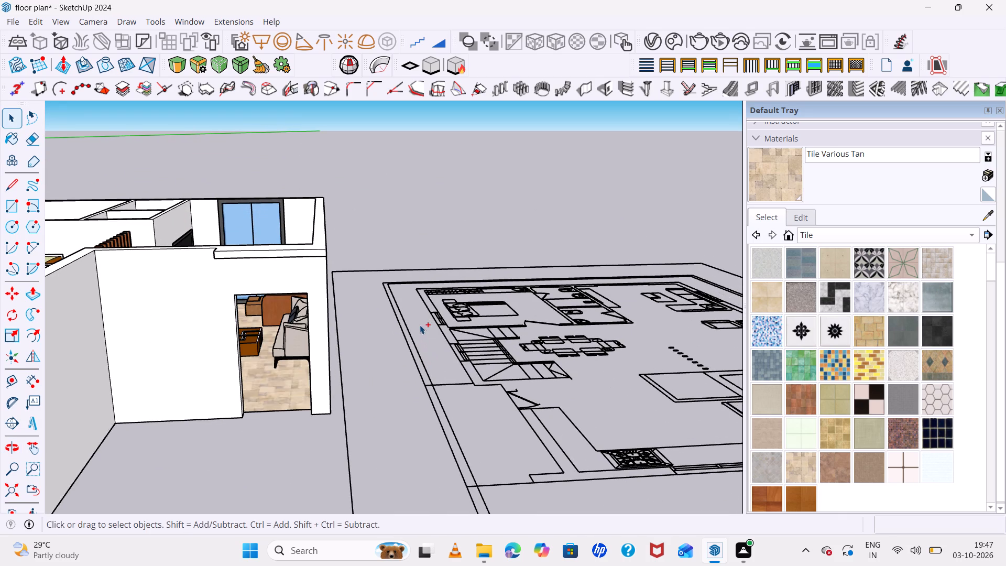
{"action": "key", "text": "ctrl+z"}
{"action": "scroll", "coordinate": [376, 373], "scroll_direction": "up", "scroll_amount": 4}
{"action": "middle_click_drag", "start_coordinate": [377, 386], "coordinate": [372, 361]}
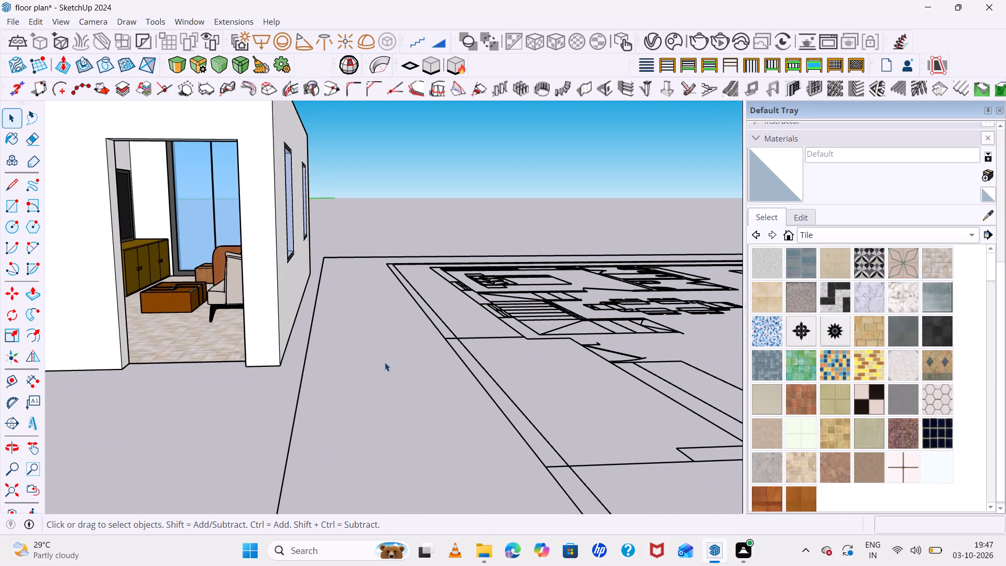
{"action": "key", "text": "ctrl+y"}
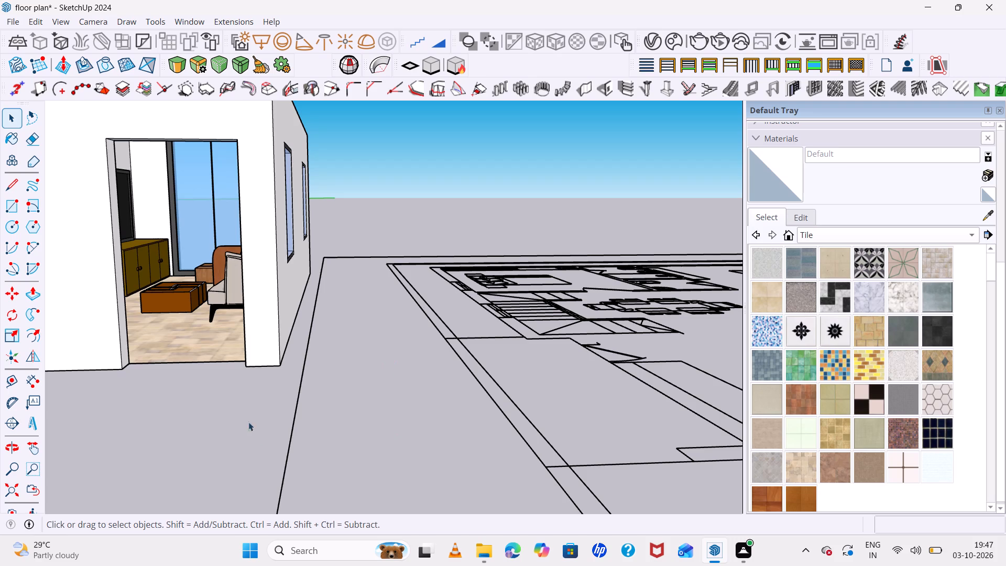
Draw a rectangle filling the exterior doorway opening along the wall's living-room side, from its upper corner to the opposite floor corner.
{"action": "scroll", "coordinate": [145, 366], "scroll_direction": "up", "scroll_amount": 7}
{"action": "scroll", "coordinate": [261, 423], "scroll_direction": "up", "scroll_amount": 4}
{"action": "scroll", "coordinate": [282, 448], "scroll_direction": "down", "scroll_amount": 5}
{"action": "middle_click_drag", "start_coordinate": [365, 439], "coordinate": [367, 429]}
{"action": "scroll", "coordinate": [378, 428], "scroll_direction": "up", "scroll_amount": 1}
{"action": "scroll", "coordinate": [380, 426], "scroll_direction": "down", "scroll_amount": 15}
{"action": "scroll", "coordinate": [312, 218], "scroll_direction": "up", "scroll_amount": 5}
{"action": "middle_click_drag", "start_coordinate": [458, 317], "coordinate": [456, 312]}
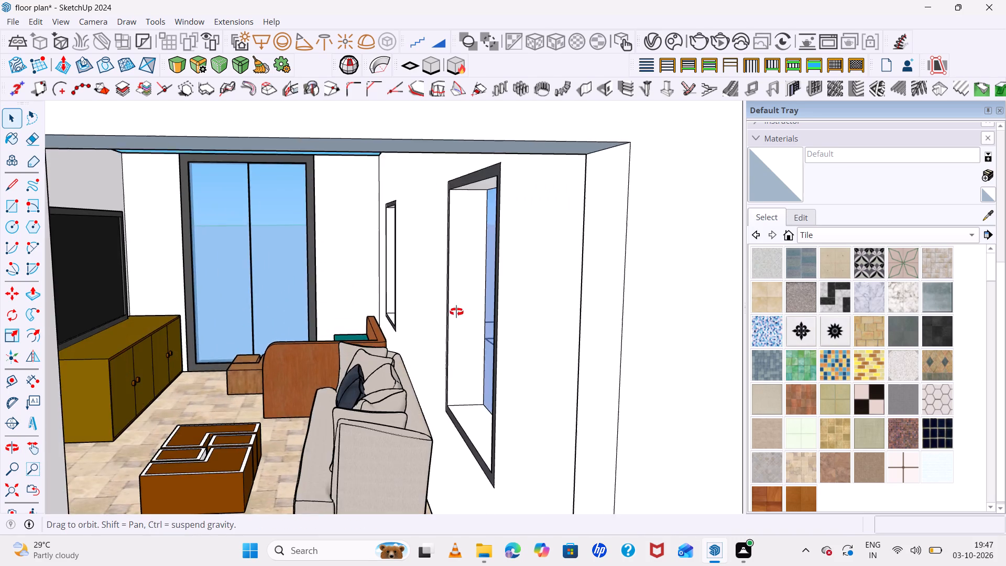
{"action": "middle_click_drag", "start_coordinate": [456, 312], "coordinate": [440, 284]}
{"action": "scroll", "coordinate": [440, 284], "scroll_direction": "down", "scroll_amount": 7}
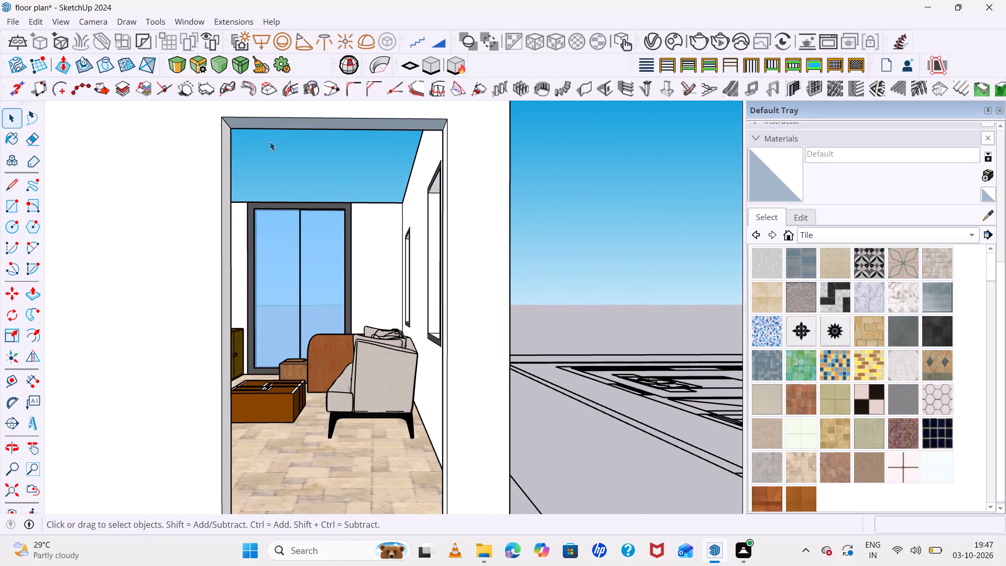
{"action": "key", "text": "r"}
{"action": "left_click", "coordinate": [234, 128]}
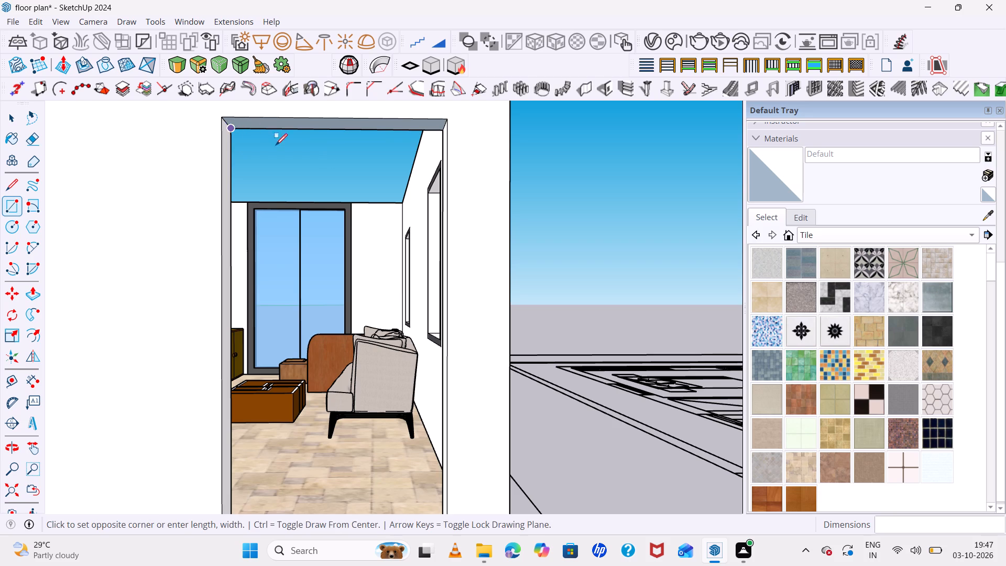
{"action": "scroll", "coordinate": [336, 181], "scroll_direction": "down", "scroll_amount": 6}
{"action": "scroll", "coordinate": [374, 320], "scroll_direction": "up", "scroll_amount": 5}
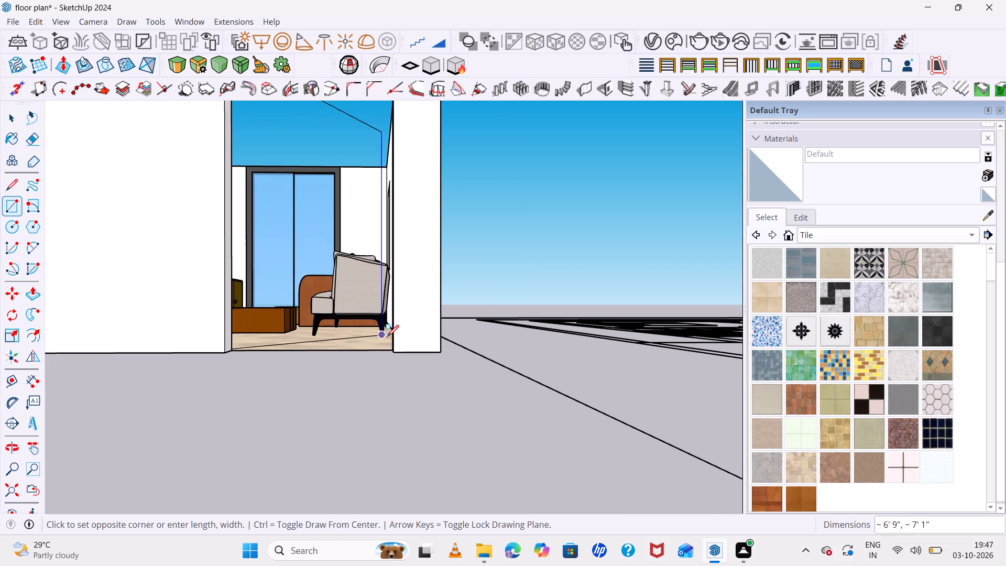
{"action": "scroll", "coordinate": [395, 345], "scroll_direction": "up", "scroll_amount": 4}
{"action": "middle_click_drag", "start_coordinate": [387, 350], "coordinate": [424, 353]}
{"action": "scroll", "coordinate": [452, 352], "scroll_direction": "up", "scroll_amount": 4}
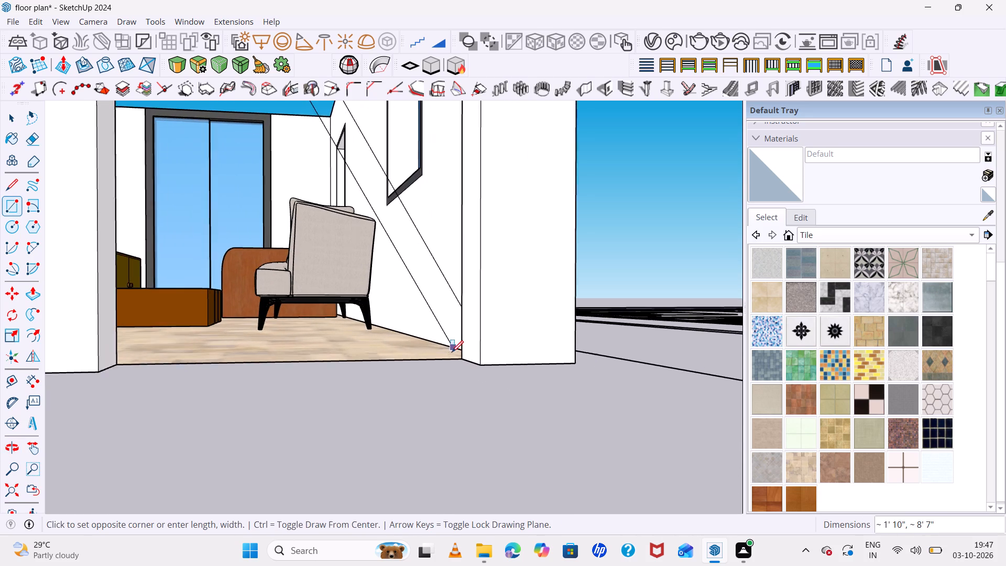
{"action": "left_click", "coordinate": [463, 358]}
Group the new doorway face with its edges and open the group for editing.
{"action": "scroll", "coordinate": [421, 318], "scroll_direction": "down", "scroll_amount": 6}
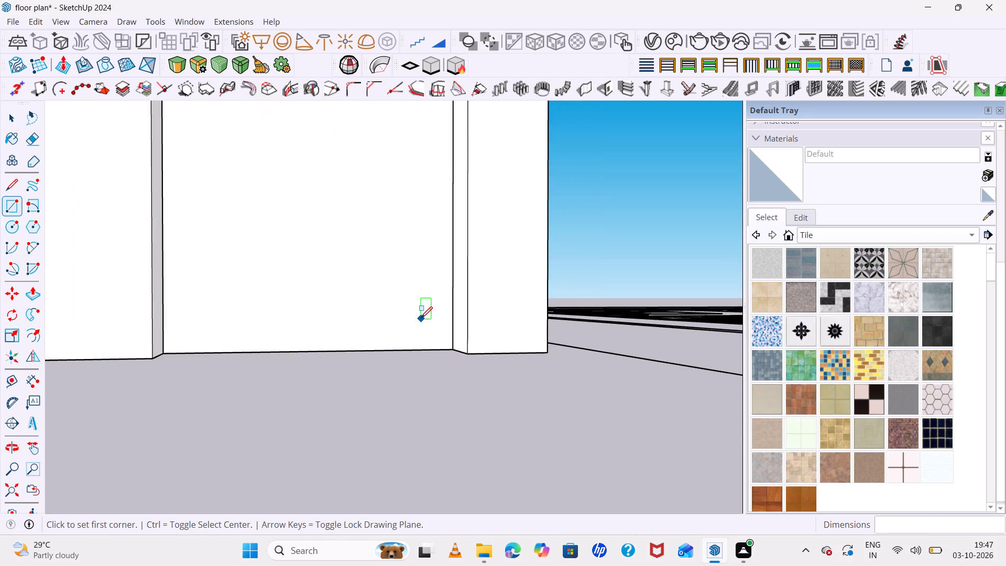
{"action": "scroll", "coordinate": [419, 315], "scroll_direction": "down", "scroll_amount": 13}
{"action": "middle_click_drag", "start_coordinate": [438, 349], "coordinate": [413, 404]}
{"action": "key", "text": "space"}
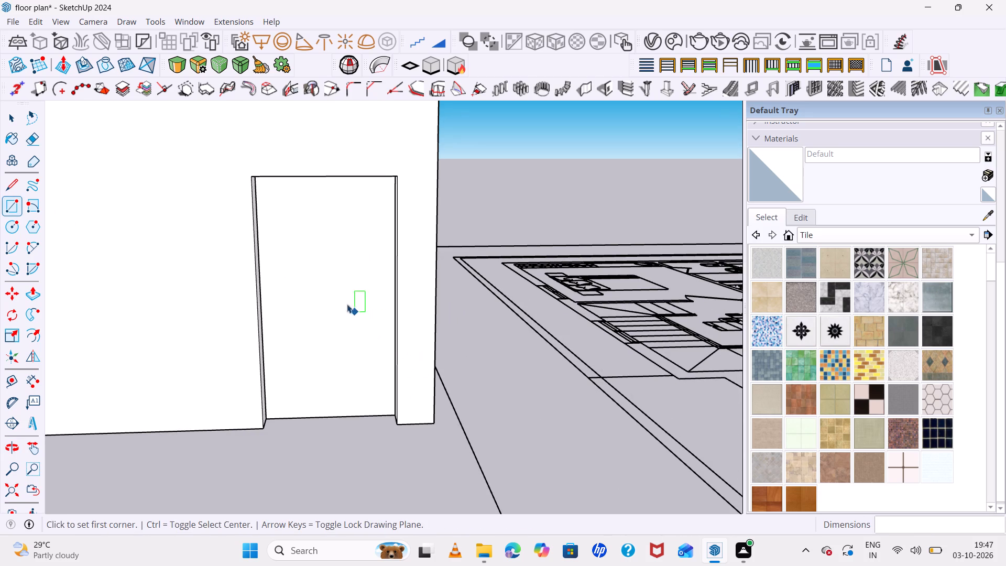
{"action": "left_click", "coordinate": [342, 300]}
{"action": "key", "text": "p"}
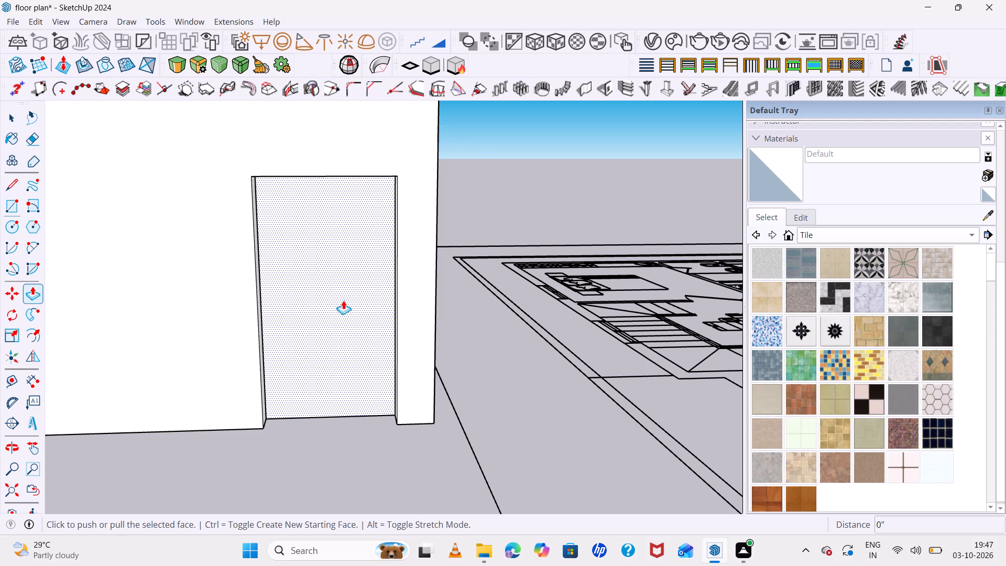
{"action": "key", "text": "space"}
{"action": "double_click", "coordinate": [343, 300]}
{"action": "right_click", "coordinate": [343, 300]}
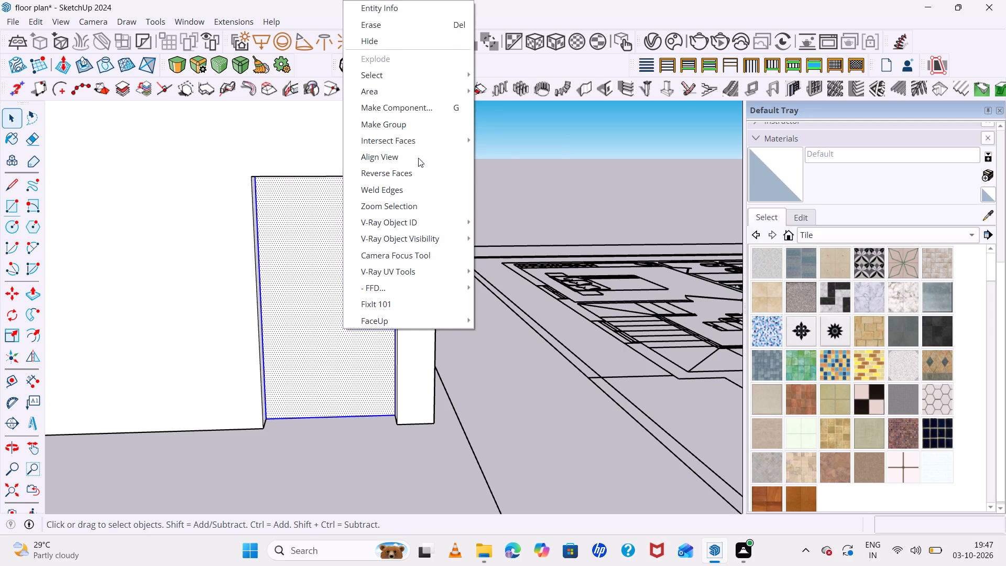
{"action": "left_click", "coordinate": [406, 122]}
{"action": "triple_click", "coordinate": [353, 261]}
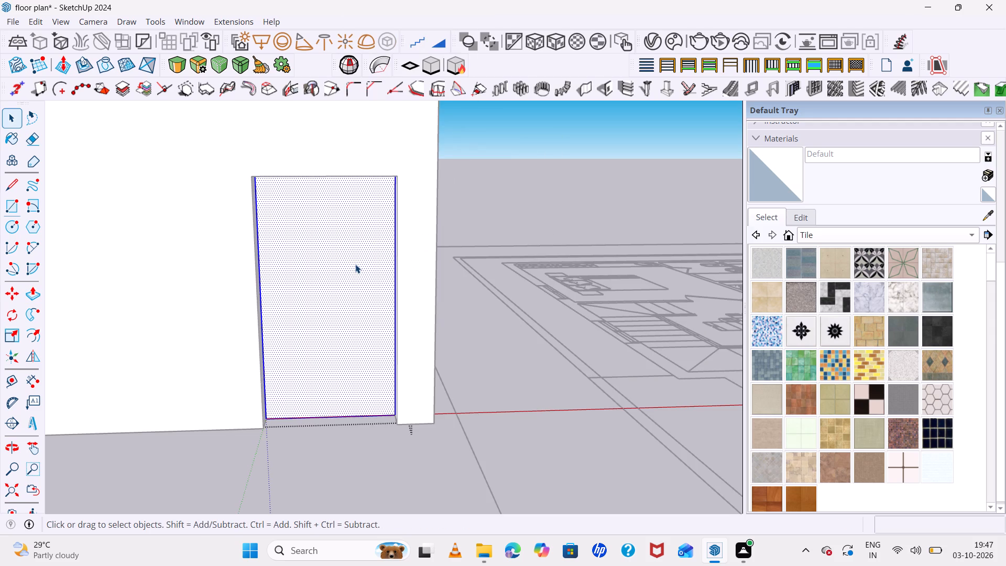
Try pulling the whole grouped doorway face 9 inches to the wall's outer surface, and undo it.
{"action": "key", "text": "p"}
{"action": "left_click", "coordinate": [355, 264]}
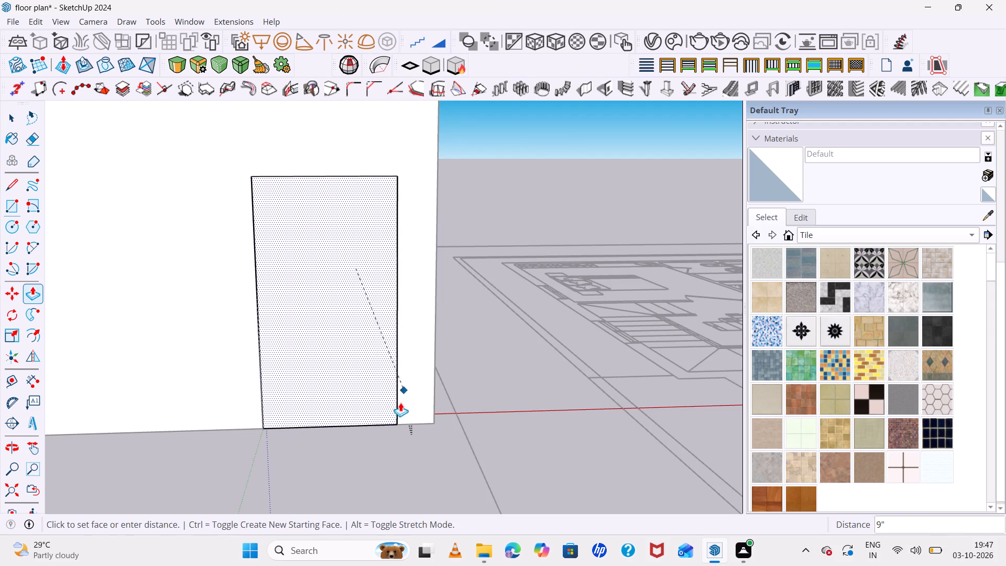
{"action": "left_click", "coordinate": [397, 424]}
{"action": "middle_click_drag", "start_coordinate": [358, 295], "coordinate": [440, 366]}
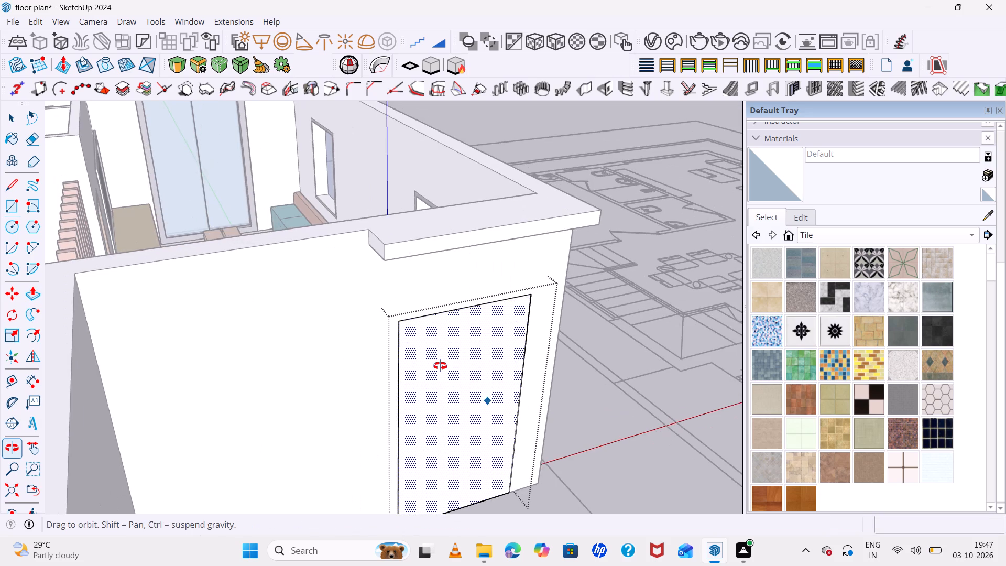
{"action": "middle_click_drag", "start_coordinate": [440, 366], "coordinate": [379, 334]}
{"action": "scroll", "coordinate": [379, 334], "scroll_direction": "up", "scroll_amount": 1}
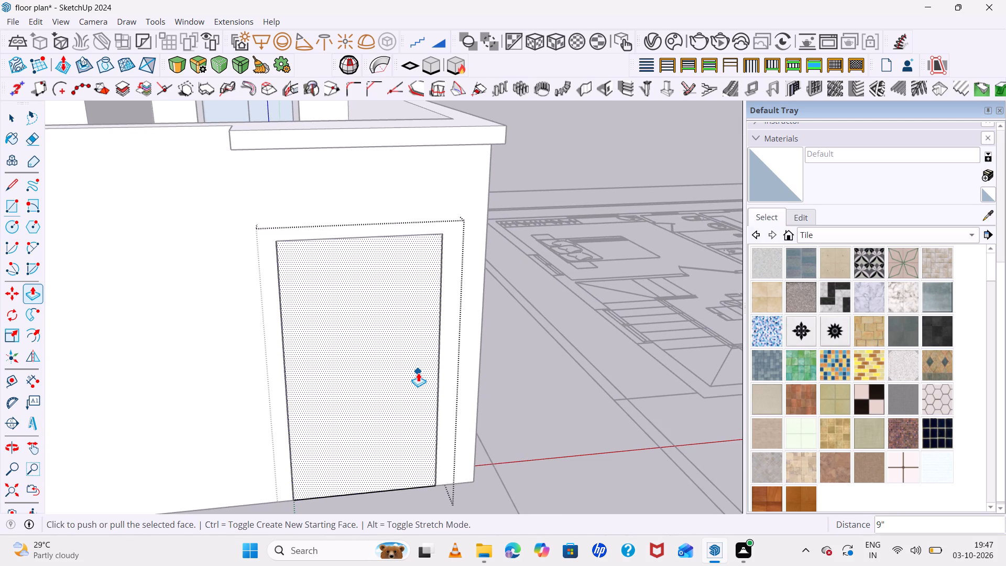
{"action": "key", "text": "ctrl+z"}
Offset the recessed doorway face's outline inward by about 3 inches inside the group.
{"action": "key", "text": "space"}
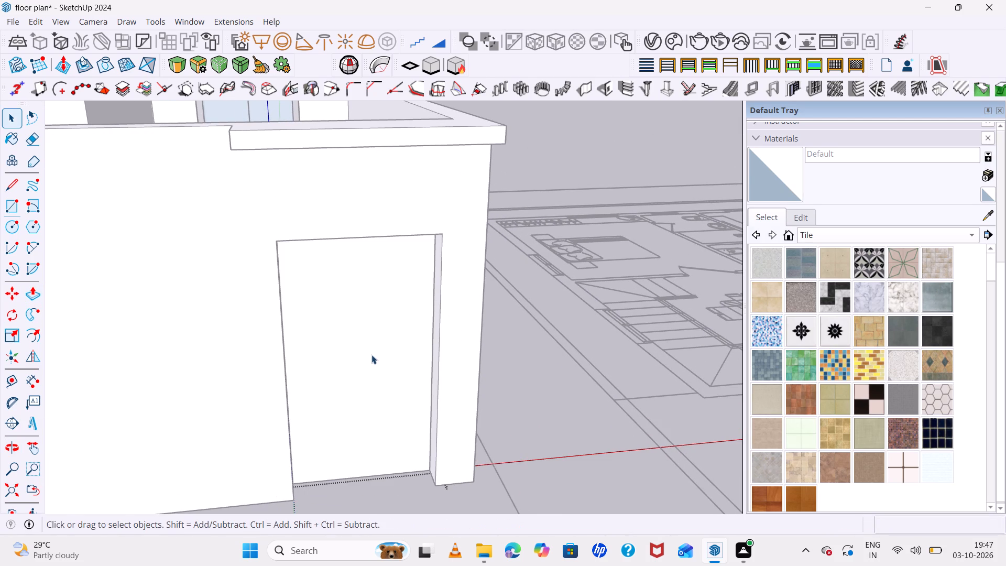
{"action": "left_click", "coordinate": [371, 355]}
{"action": "key", "text": "f"}
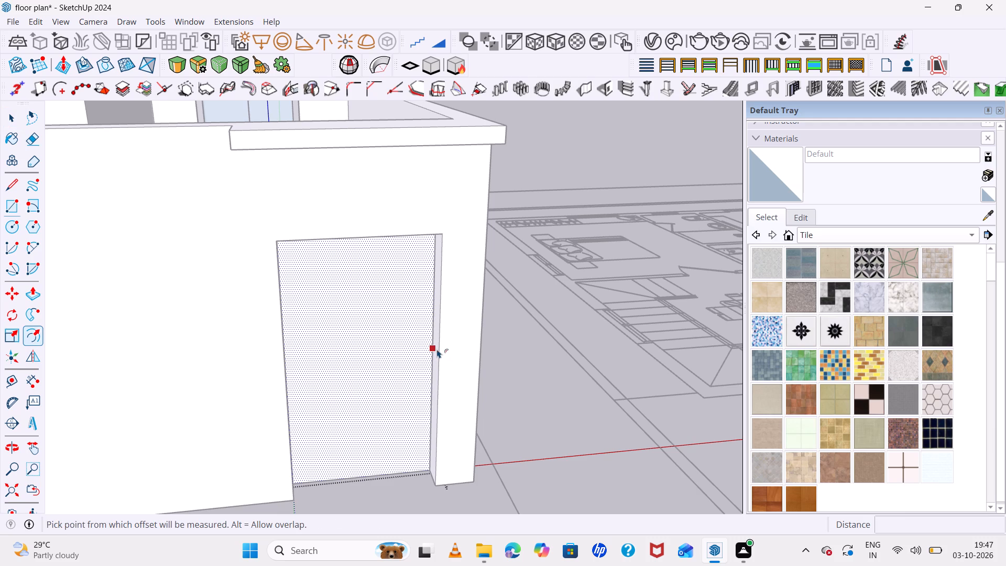
{"action": "left_click", "coordinate": [435, 349]}
{"action": "left_click", "coordinate": [424, 353]}
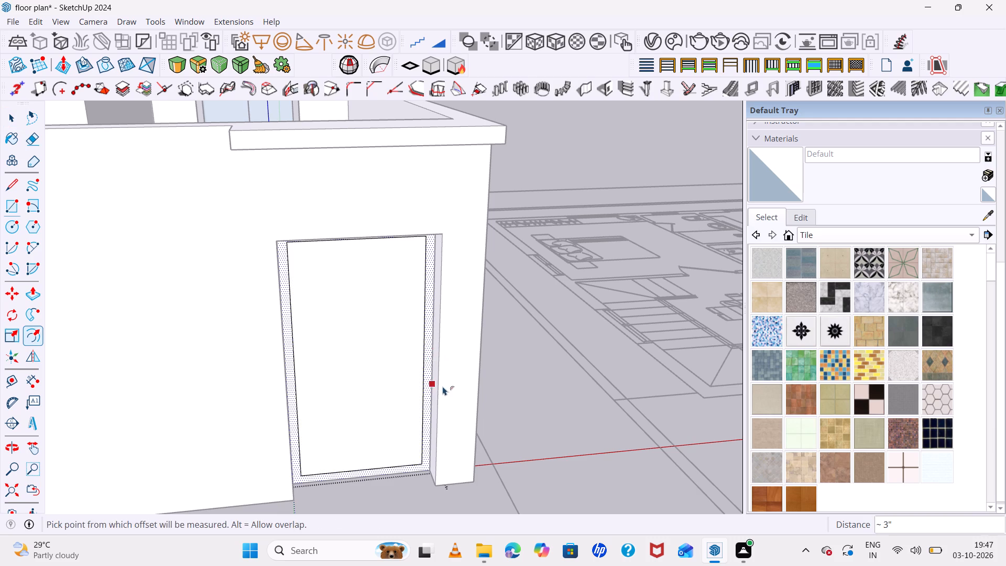
Move the offset outline's bottom edge down onto the doorway face's bottom edge, leaving the frame strip only at the sides and top.
{"action": "middle_click_drag", "start_coordinate": [443, 386], "coordinate": [393, 299]}
{"action": "scroll", "coordinate": [333, 344], "scroll_direction": "up", "scroll_amount": 6}
{"action": "left_click", "coordinate": [334, 336]}
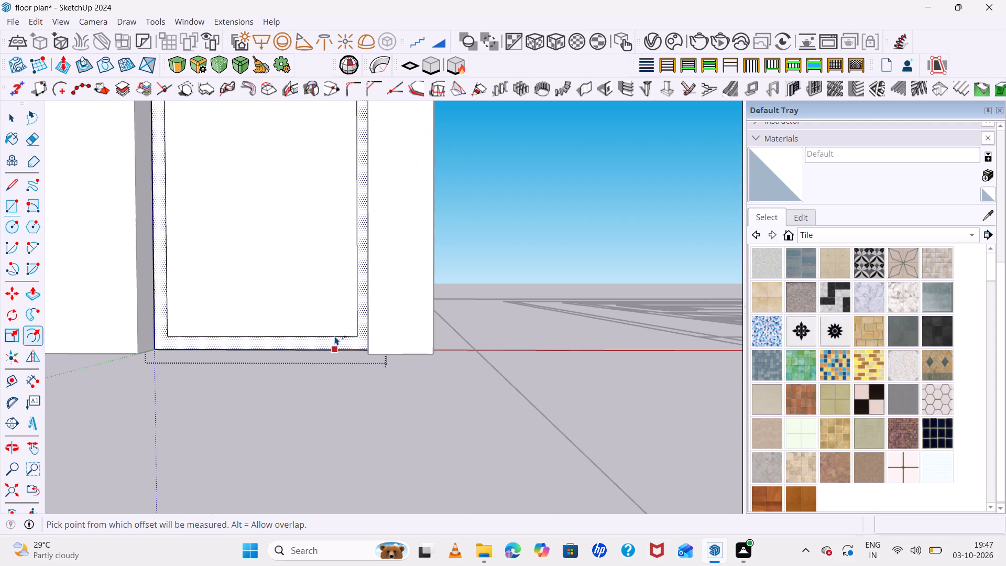
{"action": "key", "text": "space"}
{"action": "double_click", "coordinate": [335, 336]}
{"action": "left_click", "coordinate": [335, 336]}
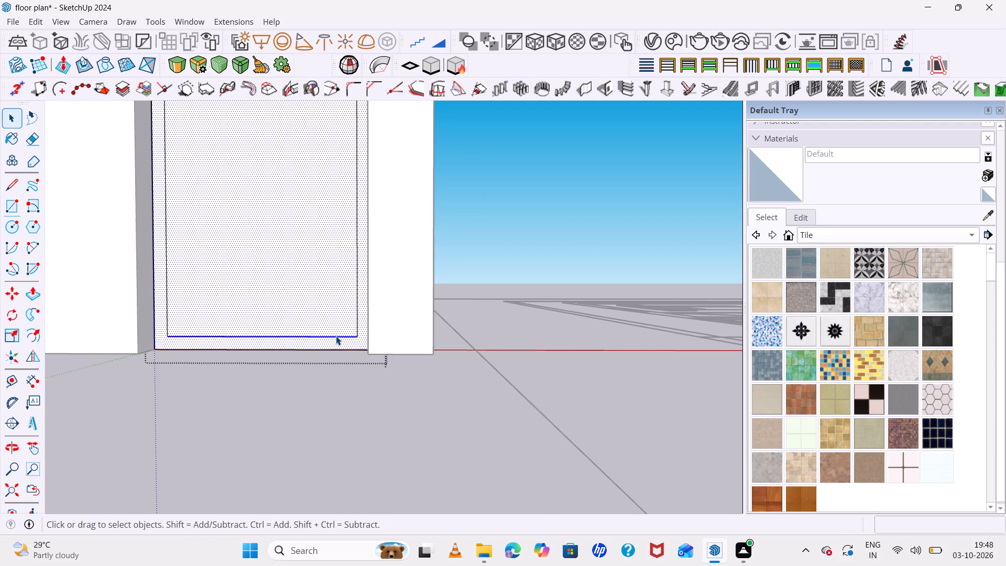
{"action": "key", "text": "m"}
{"action": "left_click", "coordinate": [336, 336]}
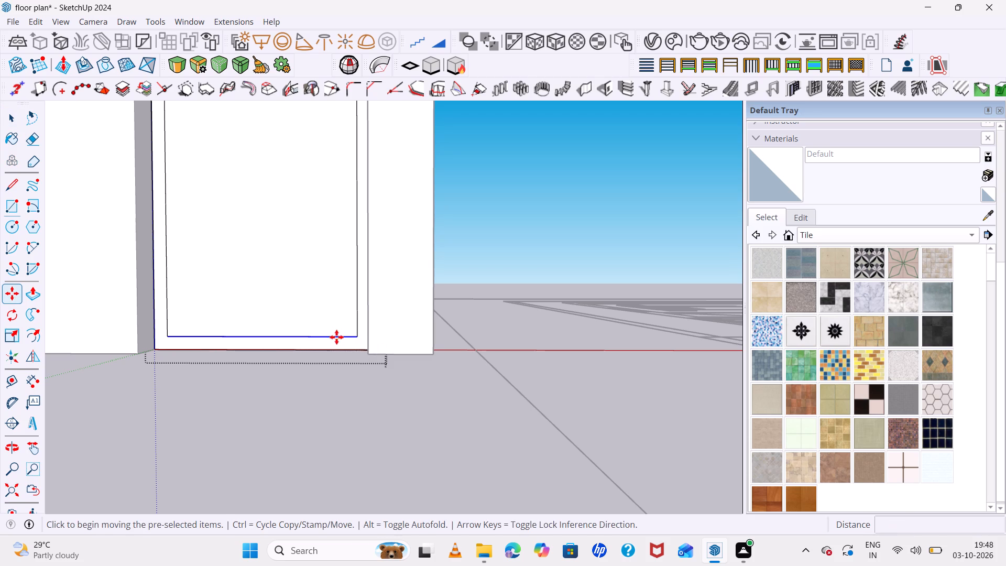
{"action": "left_click", "coordinate": [338, 350]}
{"action": "key", "text": "space"}
Pull the door frame strip 9 inches out to the wall's outer surface.
{"action": "left_click", "coordinate": [360, 341]}
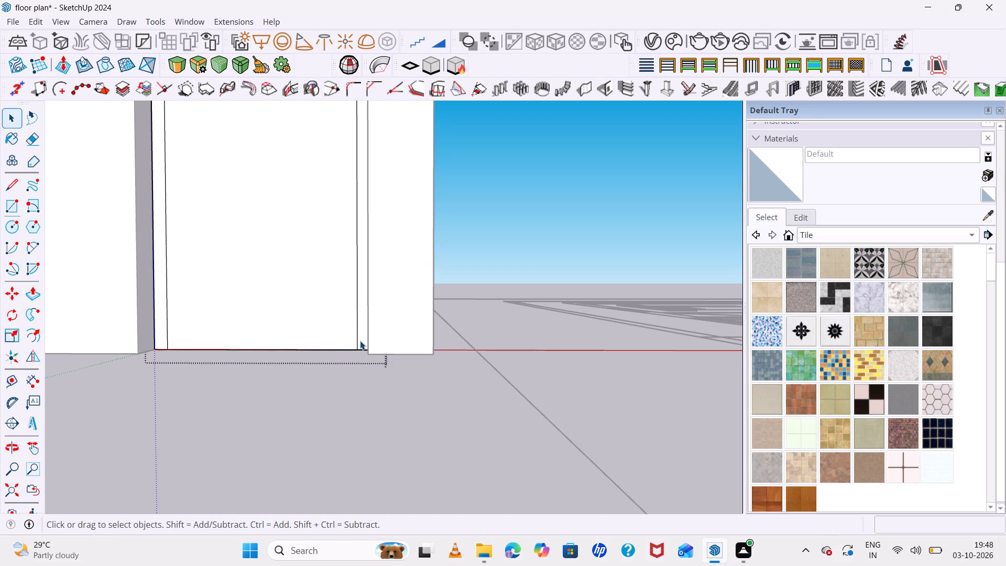
{"action": "key", "text": "p"}
{"action": "left_click", "coordinate": [360, 341]}
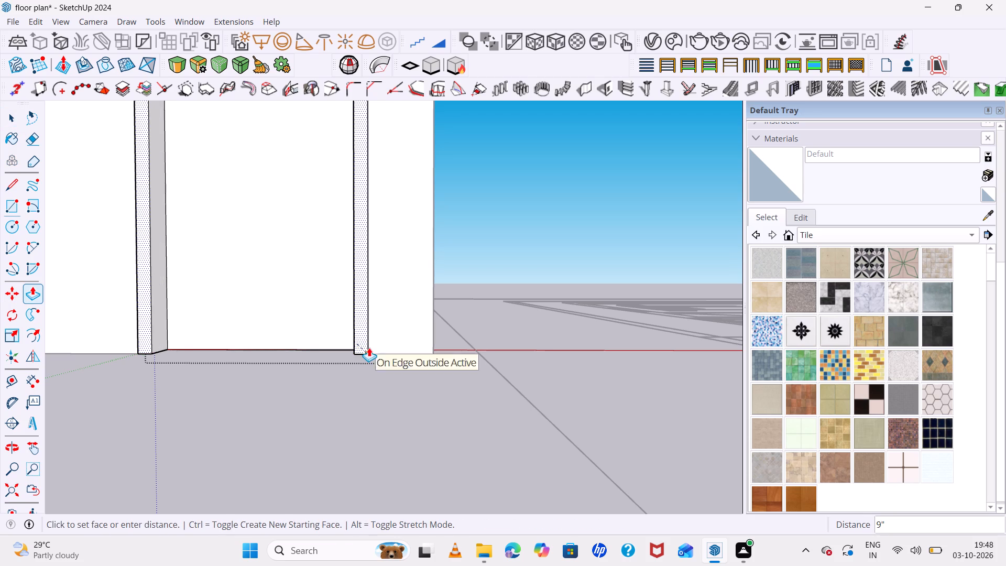
{"action": "left_click", "coordinate": [369, 347]}
{"action": "key", "text": "space"}
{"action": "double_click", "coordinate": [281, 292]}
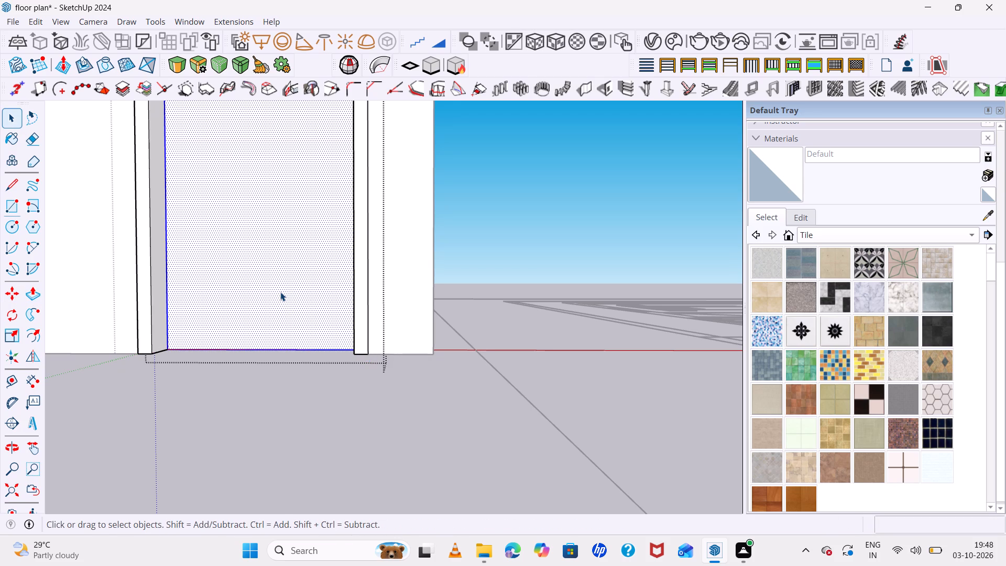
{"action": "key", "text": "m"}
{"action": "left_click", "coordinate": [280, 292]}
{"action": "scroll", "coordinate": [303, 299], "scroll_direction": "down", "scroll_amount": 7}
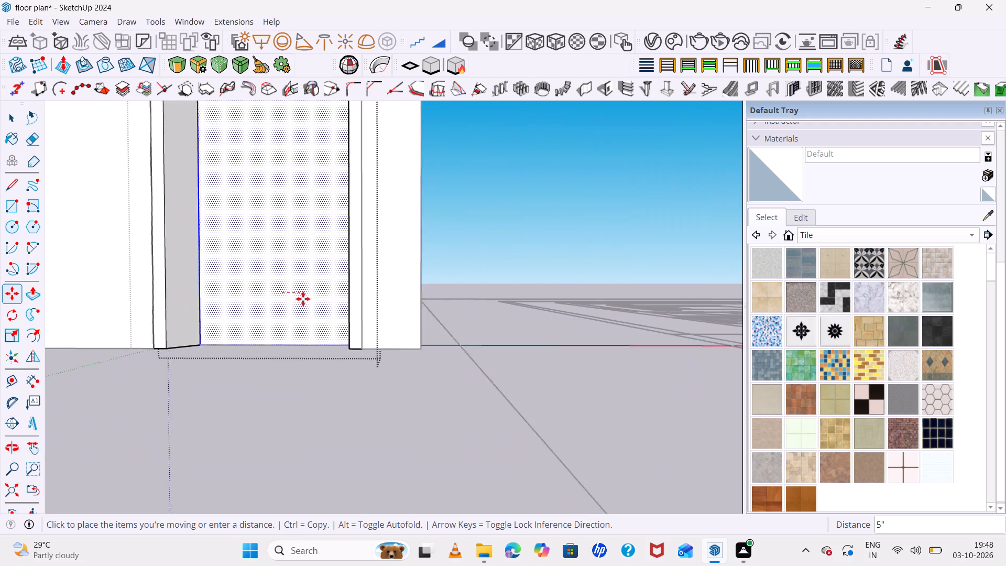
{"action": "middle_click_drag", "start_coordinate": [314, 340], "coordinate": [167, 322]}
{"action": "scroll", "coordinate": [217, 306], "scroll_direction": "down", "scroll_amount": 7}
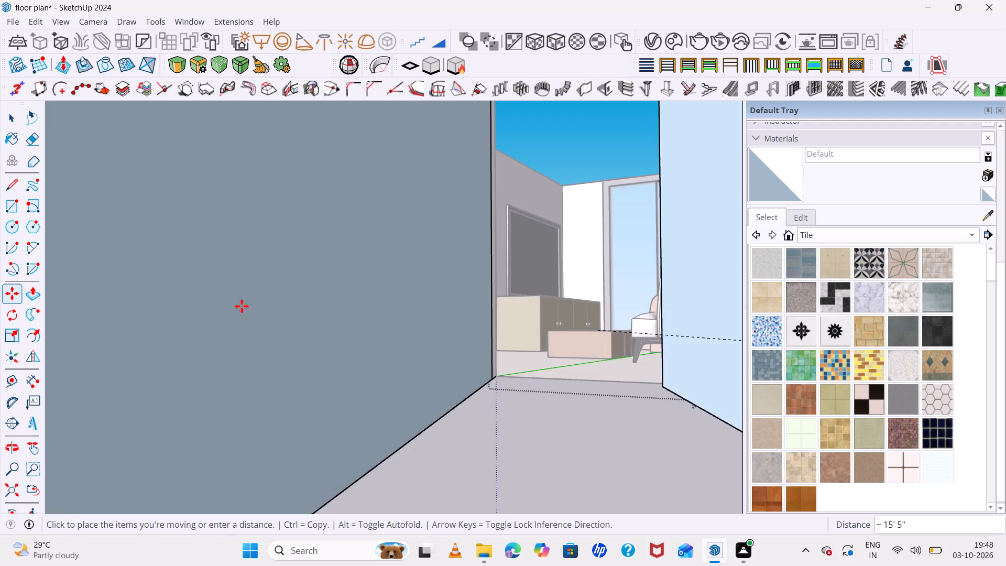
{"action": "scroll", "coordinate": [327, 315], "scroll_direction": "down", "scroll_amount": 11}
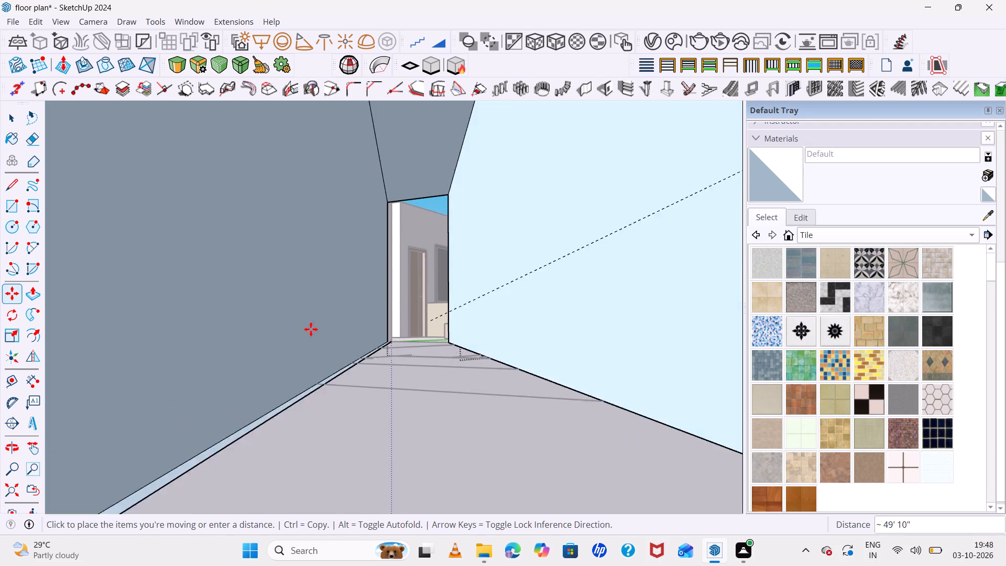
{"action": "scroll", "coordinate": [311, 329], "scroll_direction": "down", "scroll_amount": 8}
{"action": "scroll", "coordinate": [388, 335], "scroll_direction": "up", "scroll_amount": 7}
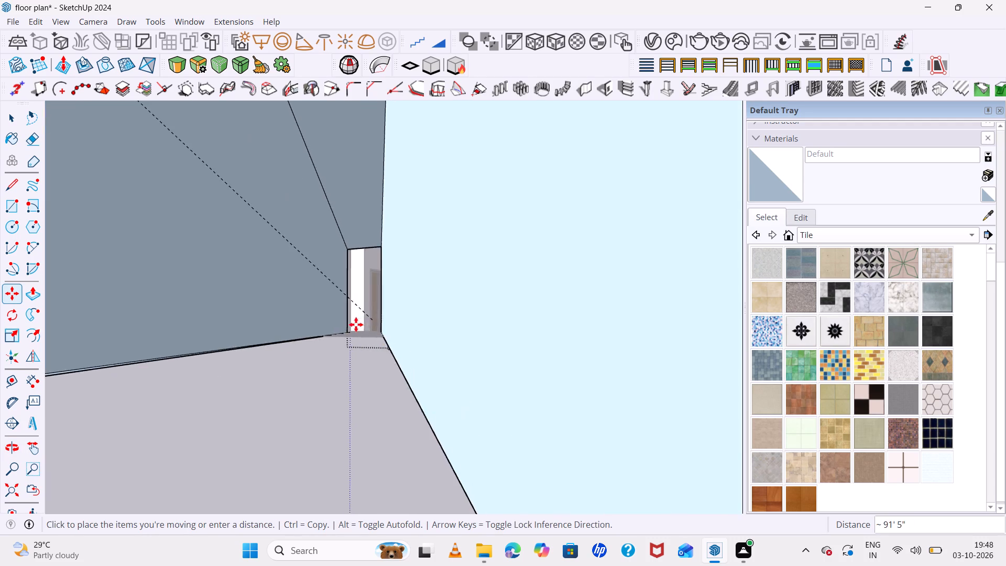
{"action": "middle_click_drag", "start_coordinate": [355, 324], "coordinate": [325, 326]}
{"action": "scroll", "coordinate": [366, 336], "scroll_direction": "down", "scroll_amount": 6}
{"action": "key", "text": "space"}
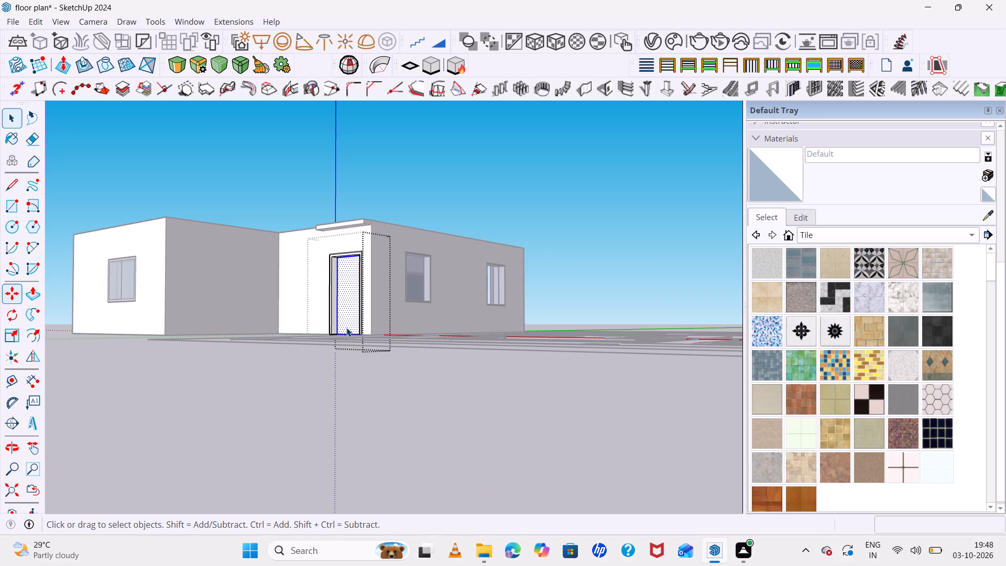
Pull the recessed door panel face outward, flush with the frame and the wall's outer surface.
{"action": "scroll", "coordinate": [354, 328], "scroll_direction": "up", "scroll_amount": 18}
{"action": "middle_click", "coordinate": [344, 326]}
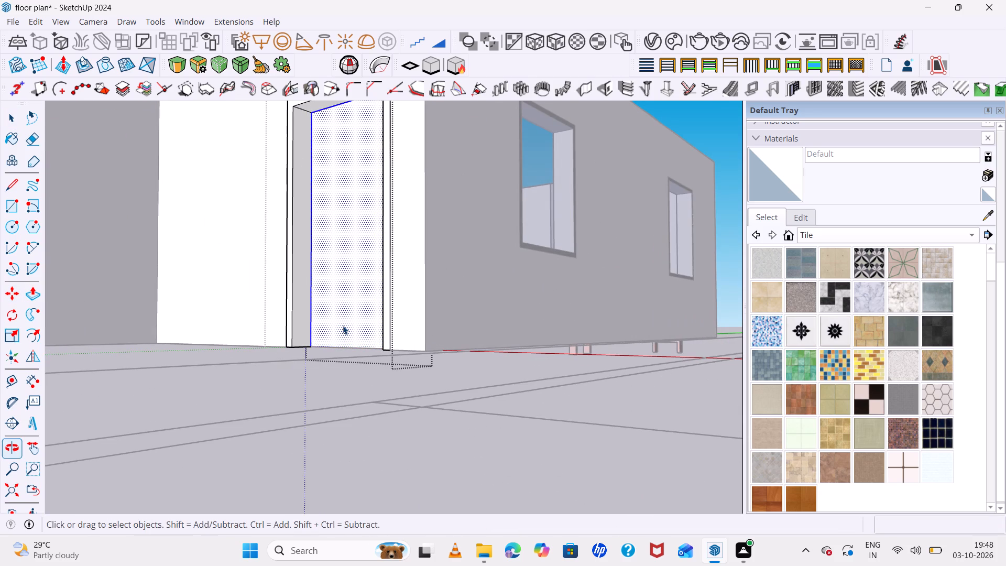
{"action": "key", "text": "o"}
{"action": "left_click", "coordinate": [340, 325]}
{"action": "key", "text": "p"}
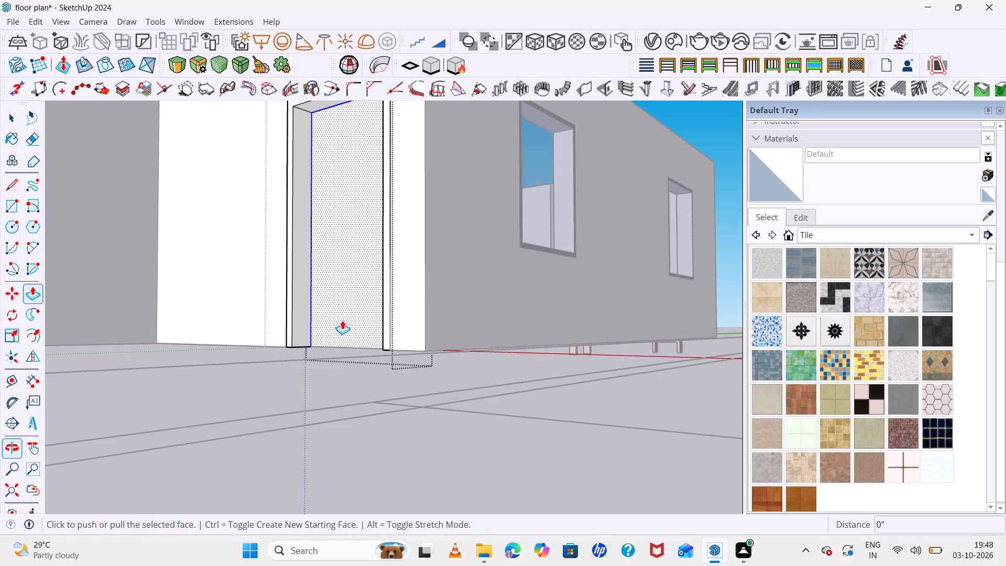
{"action": "double_click", "coordinate": [342, 319]}
{"action": "left_click", "coordinate": [385, 349]}
{"action": "middle_click_drag", "start_coordinate": [390, 341], "coordinate": [383, 291]}
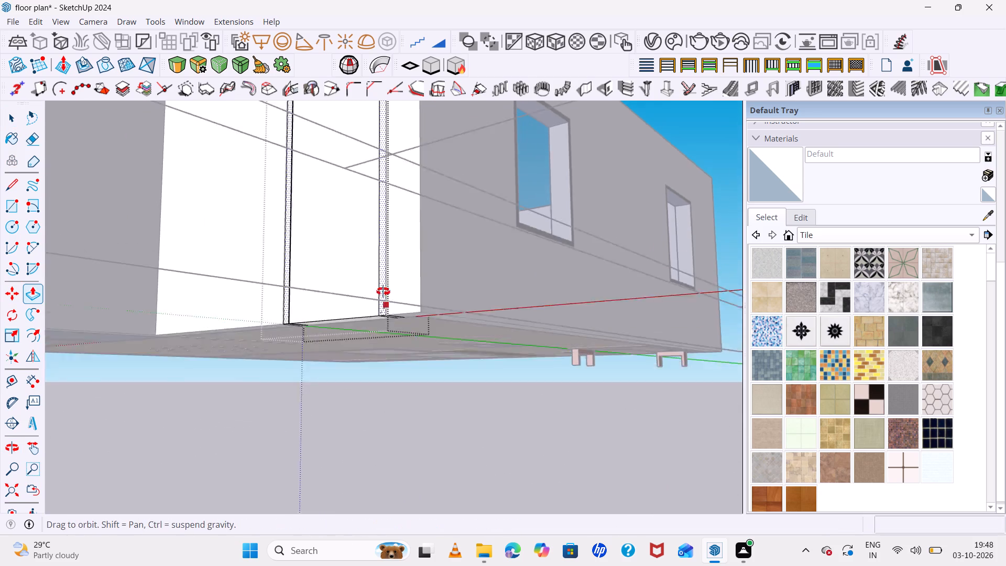
{"action": "middle_click_drag", "start_coordinate": [383, 291], "coordinate": [376, 253]}
{"action": "scroll", "coordinate": [363, 250], "scroll_direction": "up", "scroll_amount": 7}
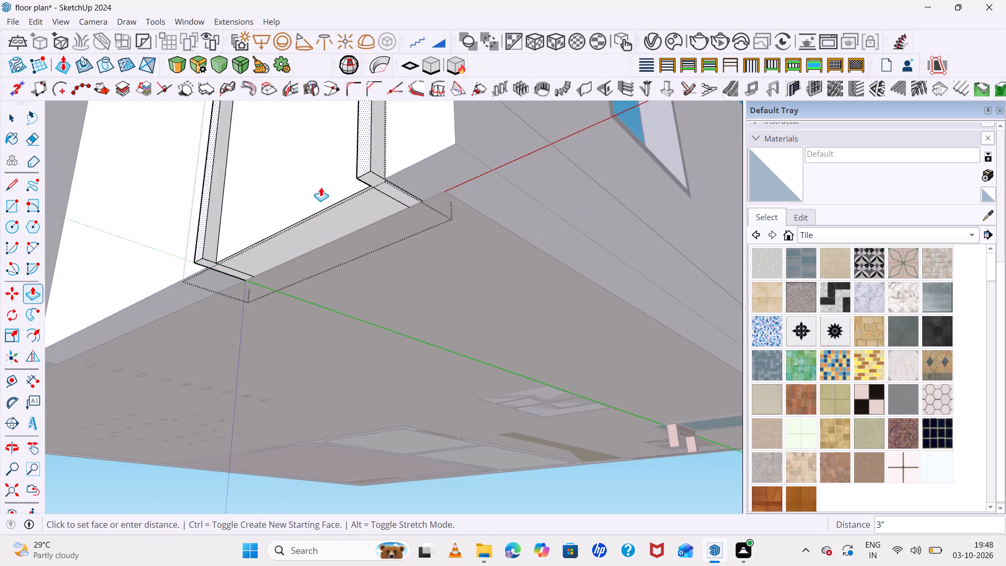
{"action": "left_click", "coordinate": [387, 177]}
Draw a rectangle about 2' 10" wide and 6' 4" tall on the door face, inset from the frame.
{"action": "scroll", "coordinate": [331, 243], "scroll_direction": "down", "scroll_amount": 6}
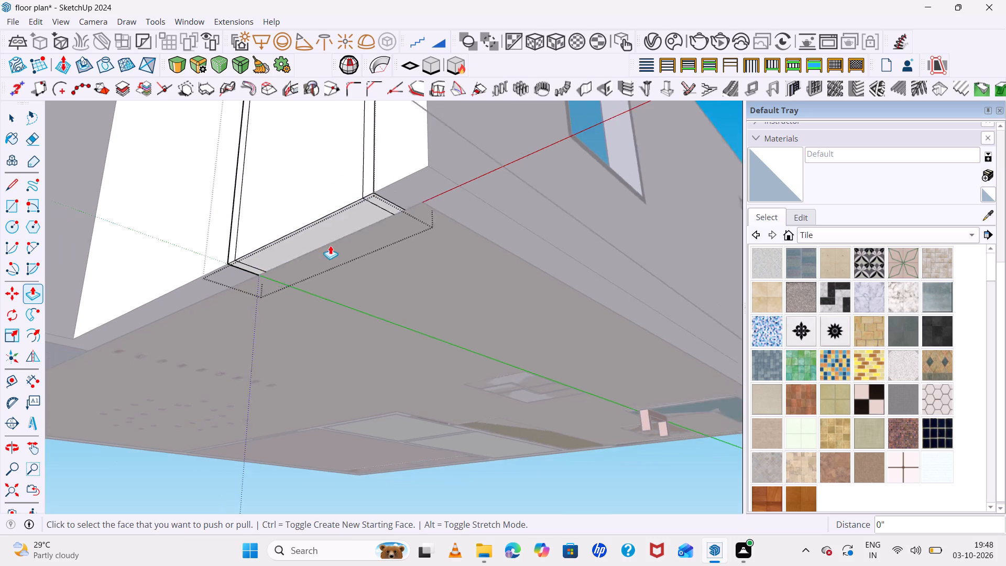
{"action": "scroll", "coordinate": [330, 245], "scroll_direction": "down", "scroll_amount": 14}
{"action": "scroll", "coordinate": [345, 294], "scroll_direction": "down", "scroll_amount": 5}
{"action": "middle_click_drag", "start_coordinate": [374, 347], "coordinate": [462, 436]}
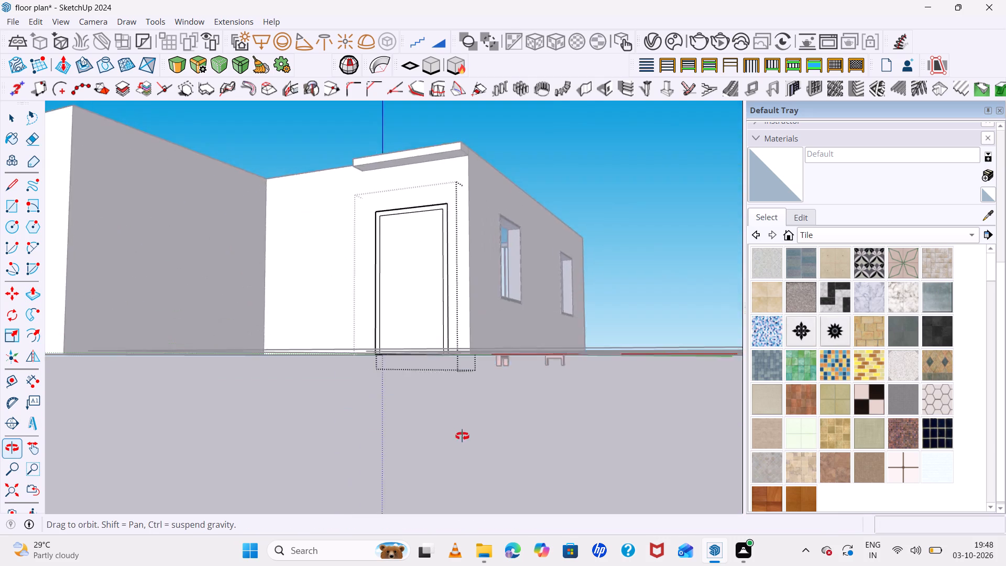
{"action": "middle_click_drag", "start_coordinate": [462, 436], "coordinate": [543, 460]}
{"action": "scroll", "coordinate": [619, 350], "scroll_direction": "up", "scroll_amount": 7}
{"action": "key", "text": "space"}
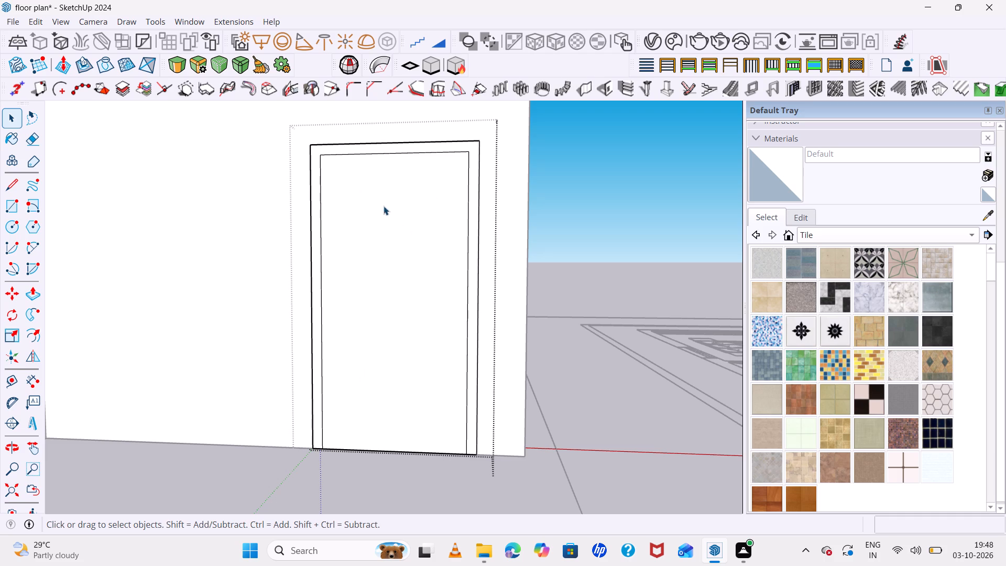
{"action": "key", "text": "r"}
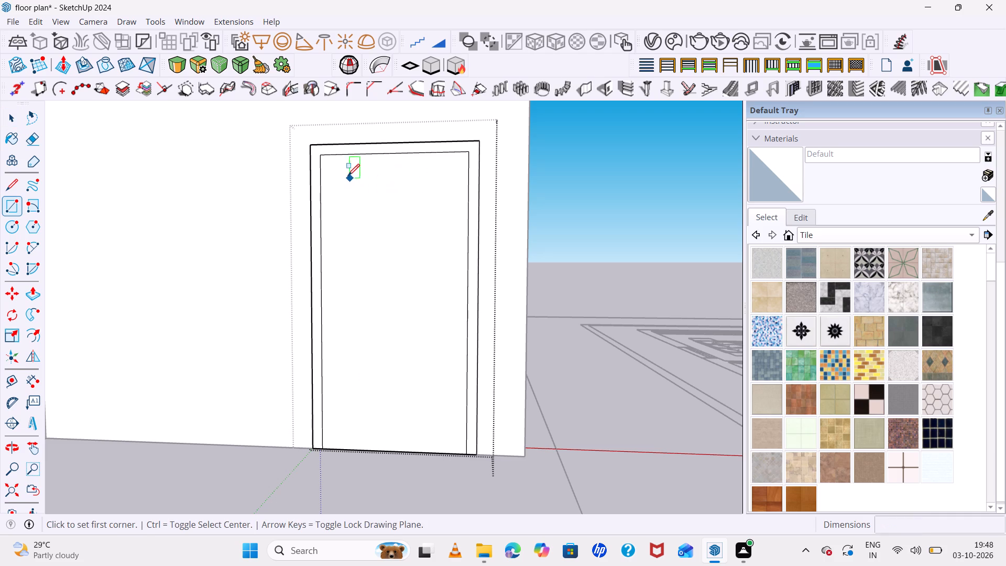
{"action": "left_click", "coordinate": [336, 175]}
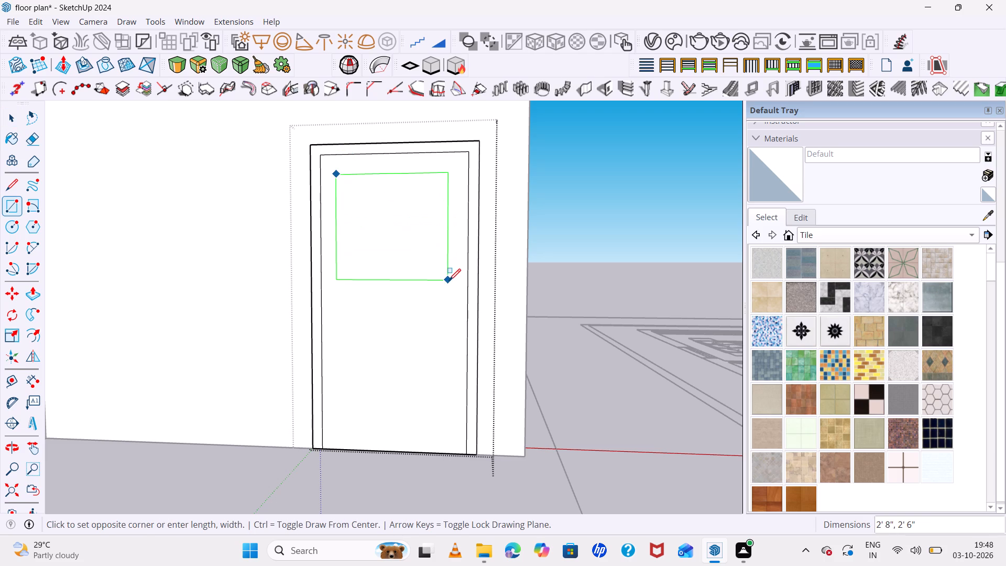
{"action": "left_click", "coordinate": [452, 439]}
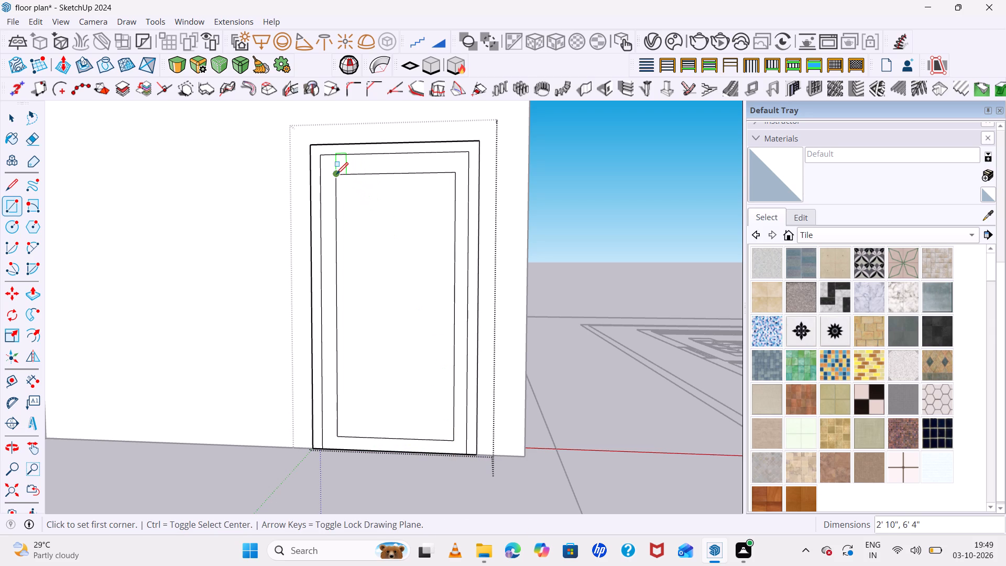
Draw a second rectangle about 3' 5" tall over the upper part of the inset rectangle, dividing it into two panels.
{"action": "left_click", "coordinate": [336, 174]}
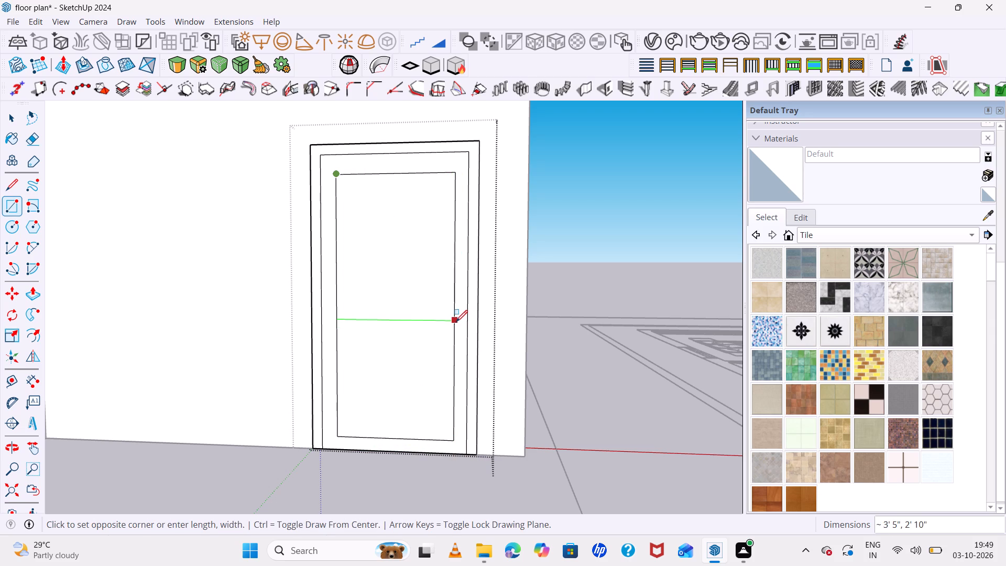
{"action": "left_click", "coordinate": [456, 322]}
{"action": "key", "text": "space"}
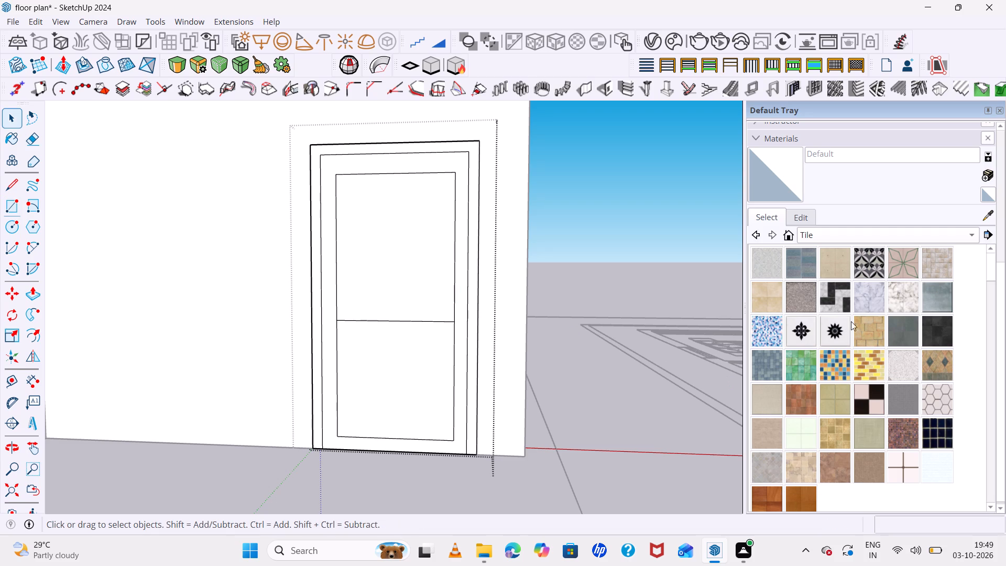
Paint the upper and lower inset panels and the outer frame strip with the in-model Color C08.
{"action": "left_click", "coordinate": [789, 238]}
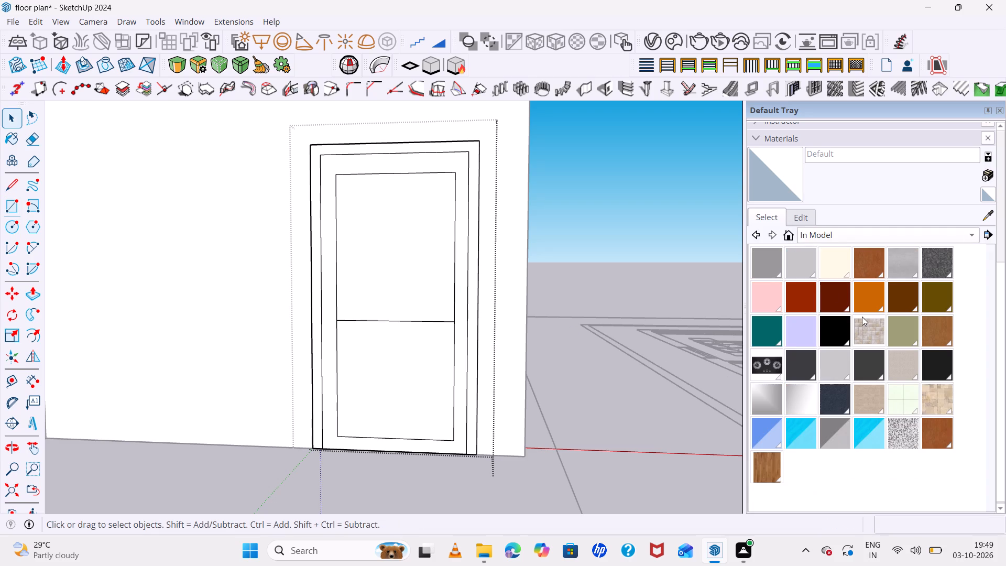
{"action": "left_click", "coordinate": [905, 302]}
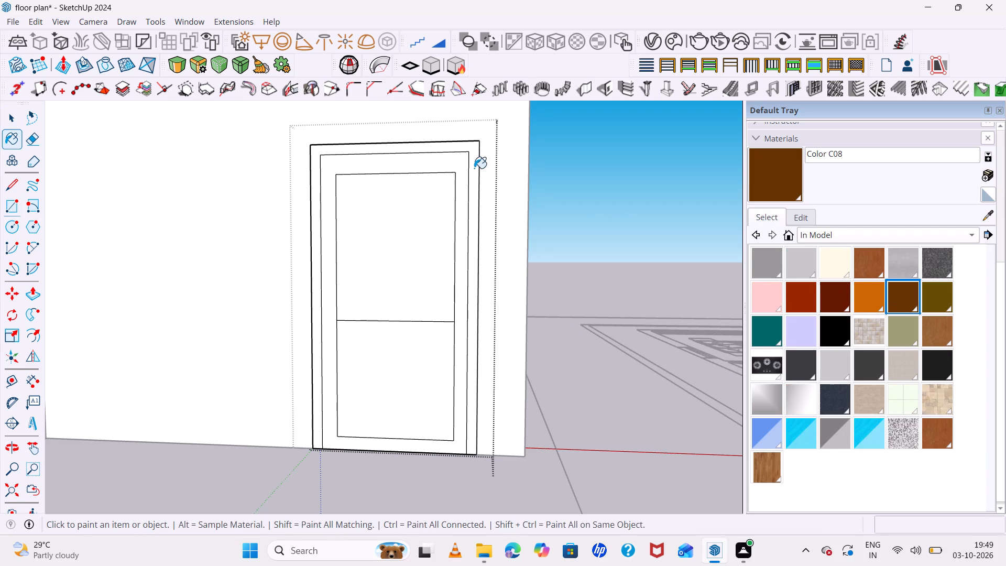
{"action": "left_click", "coordinate": [422, 202]}
{"action": "left_click", "coordinate": [395, 364]}
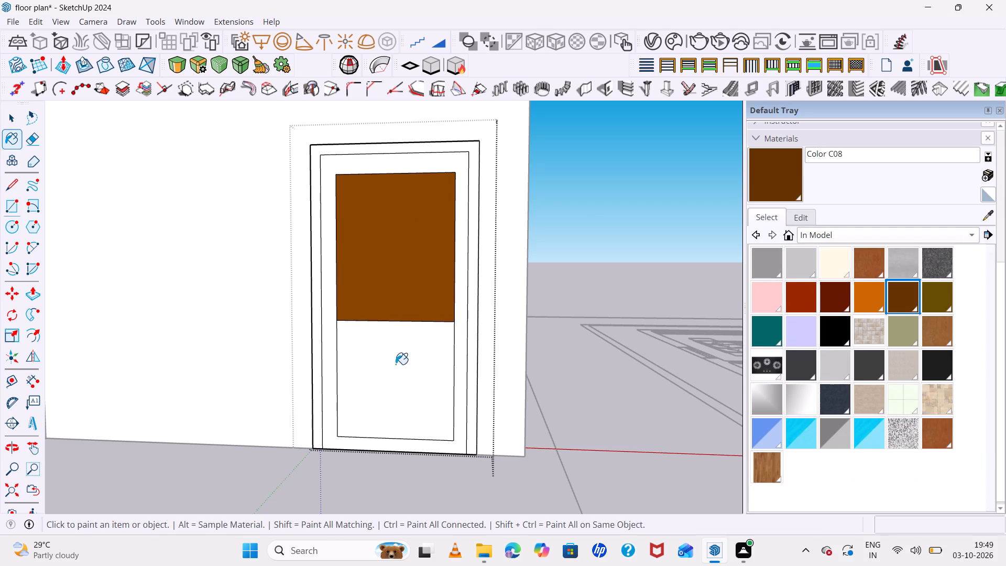
{"action": "left_click", "coordinate": [472, 292]}
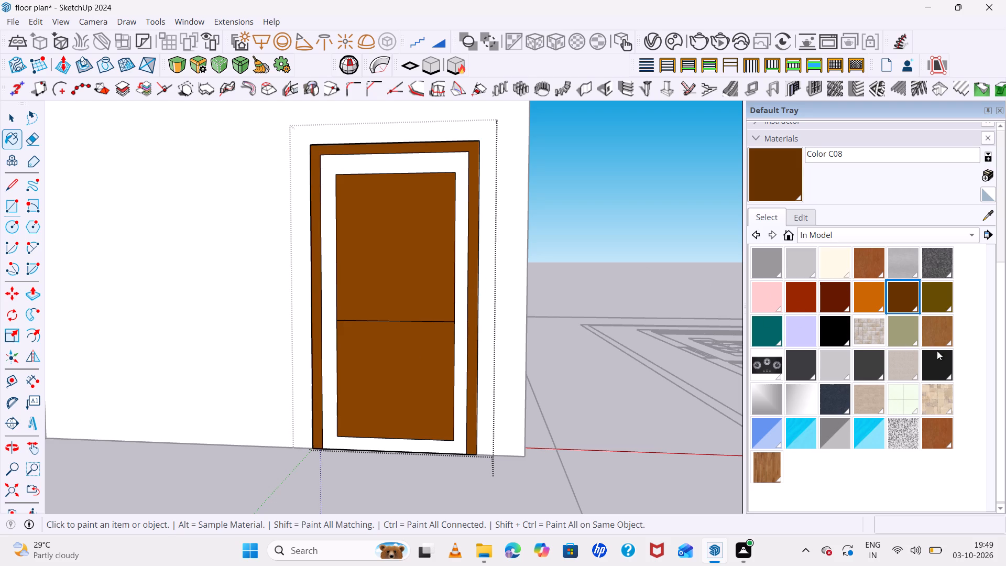
Paint the door face around the two panels with the in-model wood Material1, and close the group.
{"action": "left_click", "coordinate": [927, 328]}
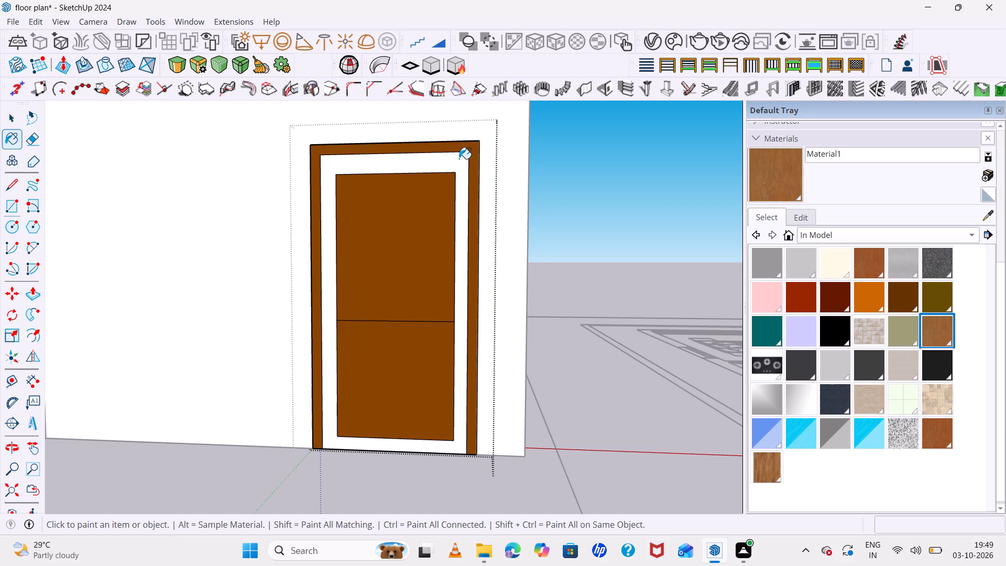
{"action": "left_click", "coordinate": [455, 163]}
{"action": "scroll", "coordinate": [409, 243], "scroll_direction": "down", "scroll_amount": 4}
{"action": "middle_click_drag", "start_coordinate": [489, 295], "coordinate": [526, 338]}
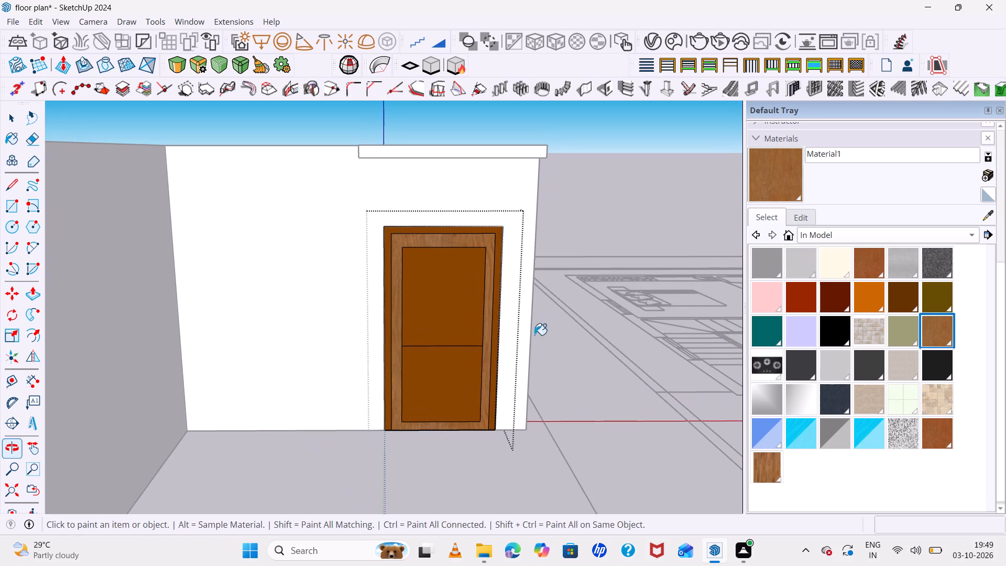
{"action": "key", "text": "space"}
{"action": "left_click", "coordinate": [564, 317]}
Draw a circle of about 1 inch radius where the line between the door panels meets their outer edge nearest the wall corner.
{"action": "scroll", "coordinate": [422, 270], "scroll_direction": "up", "scroll_amount": 5}
{"action": "scroll", "coordinate": [319, 236], "scroll_direction": "down", "scroll_amount": 5}
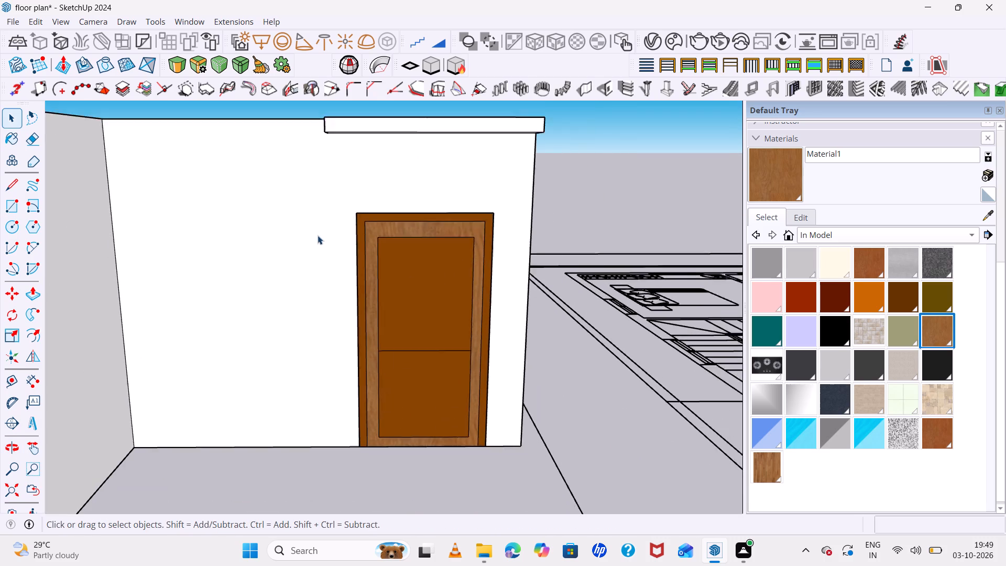
{"action": "scroll", "coordinate": [482, 328], "scroll_direction": "up", "scroll_amount": 3}
{"action": "middle_click_drag", "start_coordinate": [504, 351], "coordinate": [534, 360]}
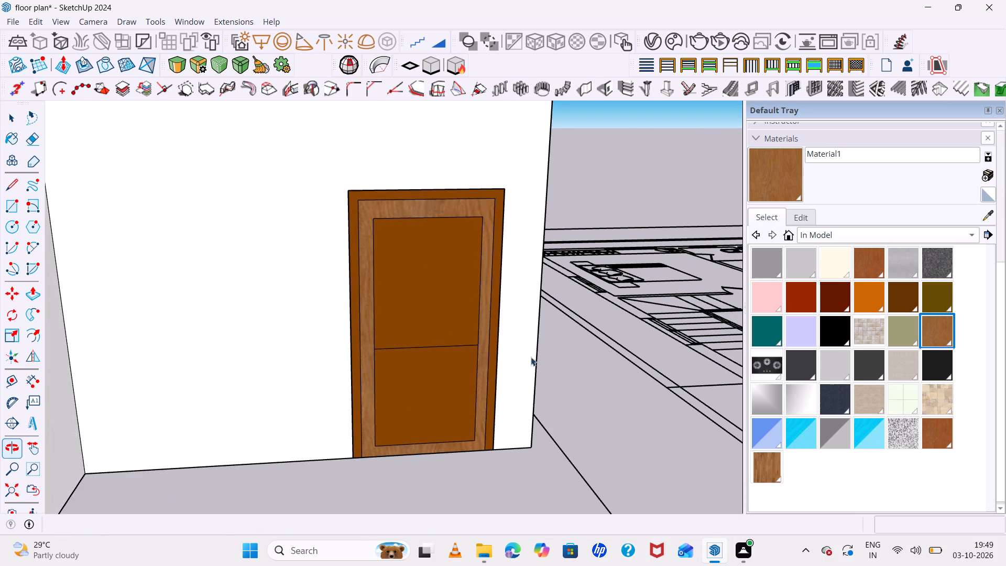
{"action": "scroll", "coordinate": [461, 348], "scroll_direction": "up", "scroll_amount": 5}
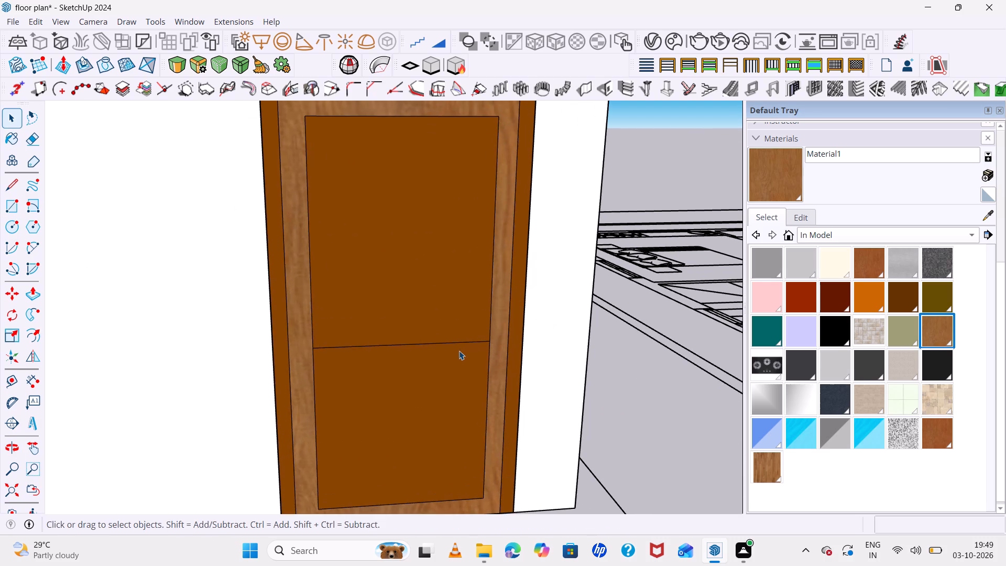
{"action": "scroll", "coordinate": [455, 349], "scroll_direction": "down", "scroll_amount": 3}
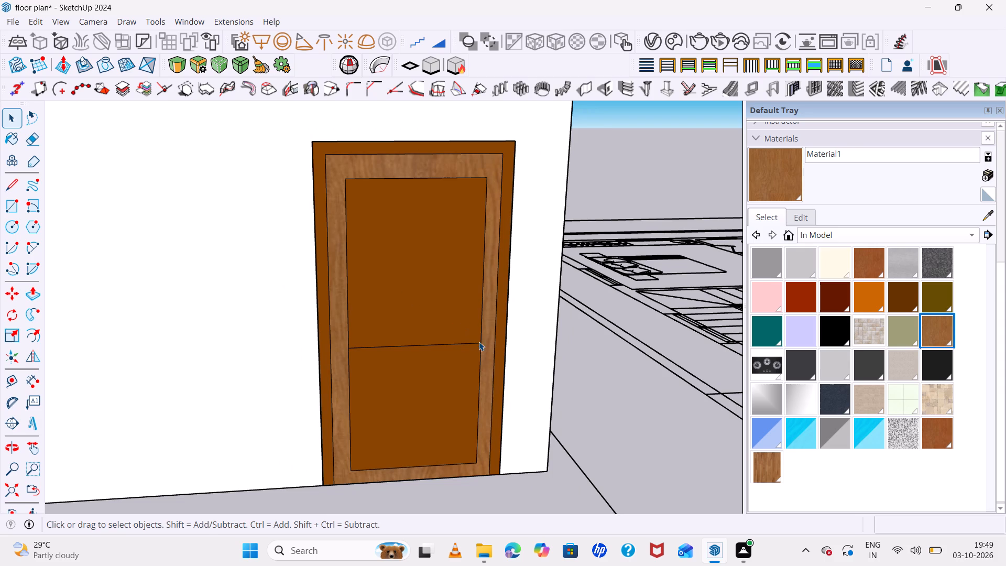
{"action": "middle_click_drag", "start_coordinate": [457, 321], "coordinate": [403, 270]}
{"action": "scroll", "coordinate": [403, 270], "scroll_direction": "up", "scroll_amount": 6}
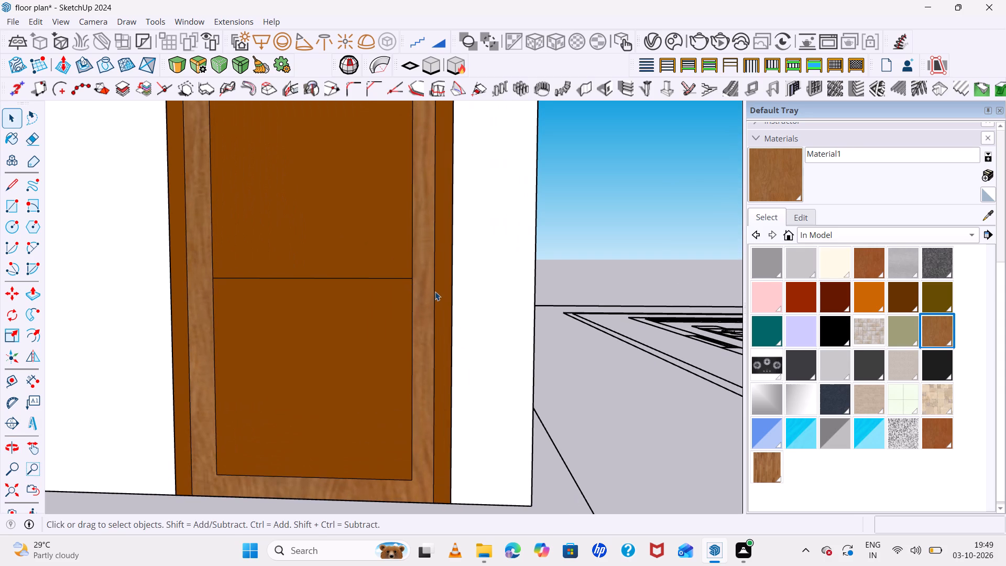
{"action": "key", "text": "c"}
{"action": "scroll", "coordinate": [399, 276], "scroll_direction": "up", "scroll_amount": 5}
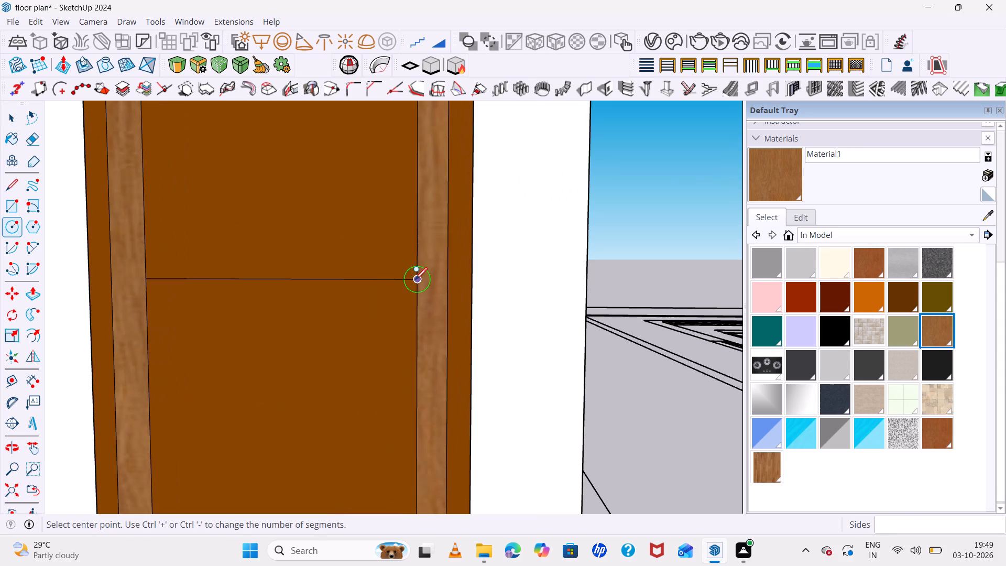
{"action": "left_click", "coordinate": [415, 278]}
{"action": "scroll", "coordinate": [426, 278], "scroll_direction": "up", "scroll_amount": 11}
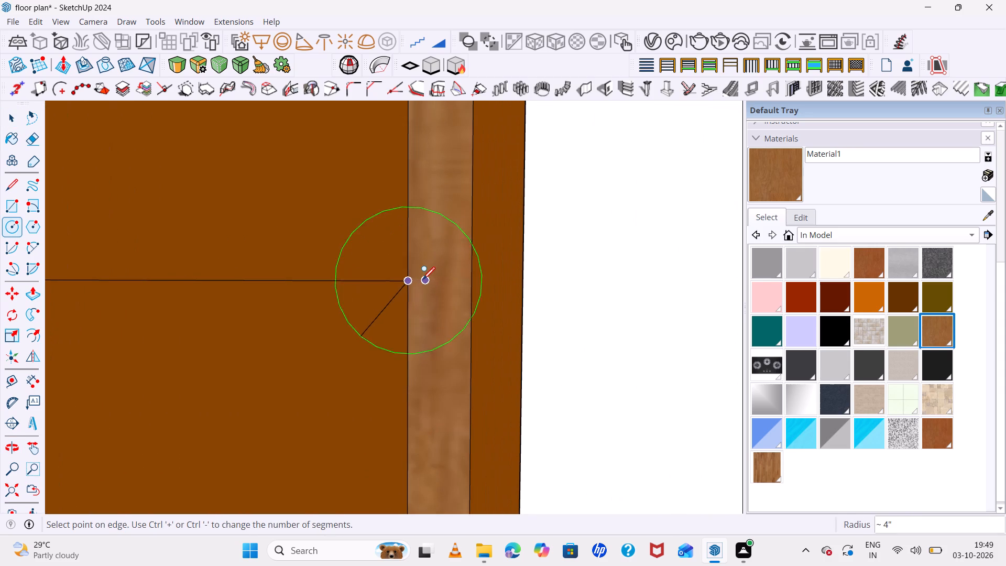
{"action": "scroll", "coordinate": [414, 280], "scroll_direction": "up", "scroll_amount": 5}
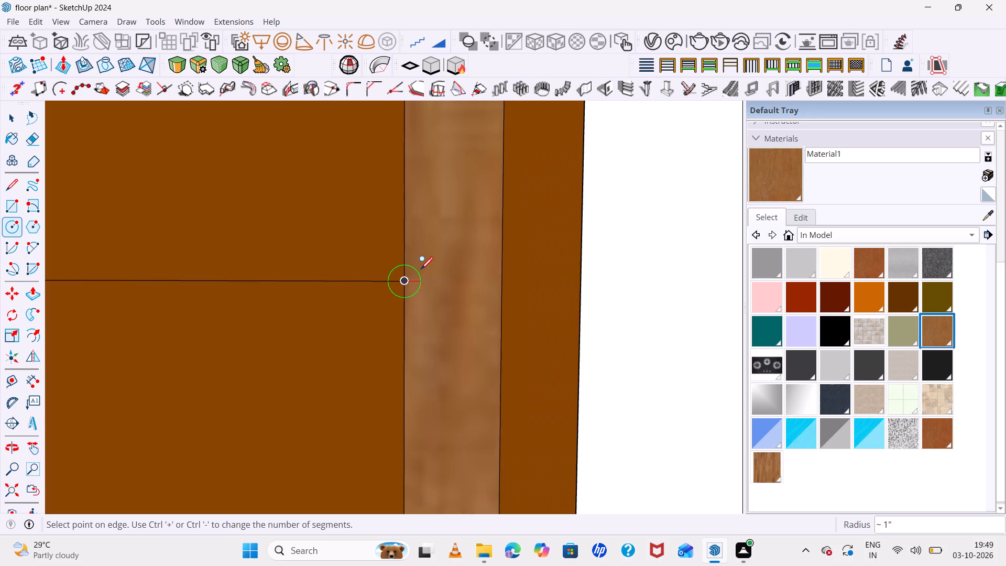
{"action": "left_click", "coordinate": [422, 267]}
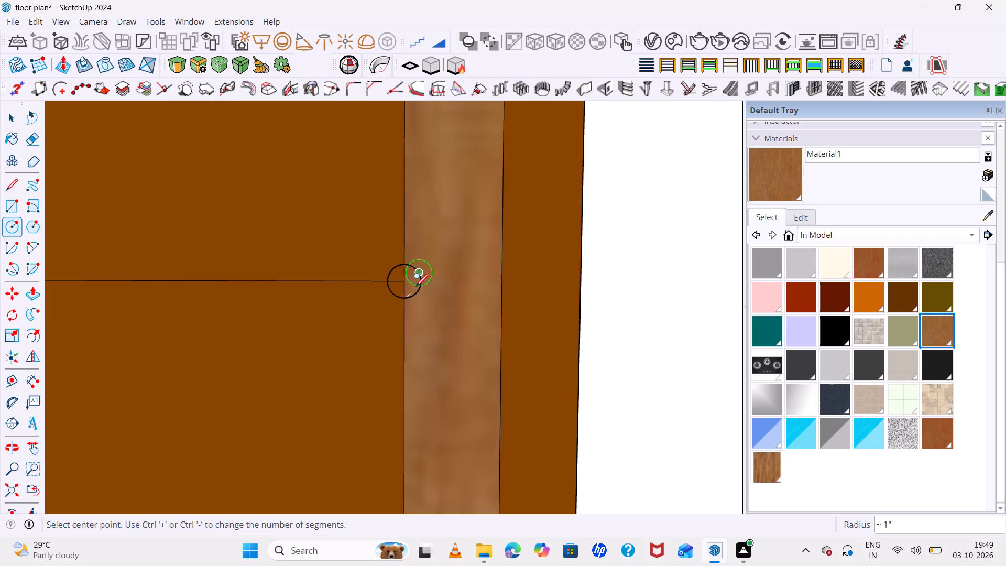
Draw a thin rectangle about 5" long from the circle's centre across the door's wood strip toward the wall corner.
{"action": "key", "text": "r"}
{"action": "scroll", "coordinate": [404, 284], "scroll_direction": "up", "scroll_amount": 5}
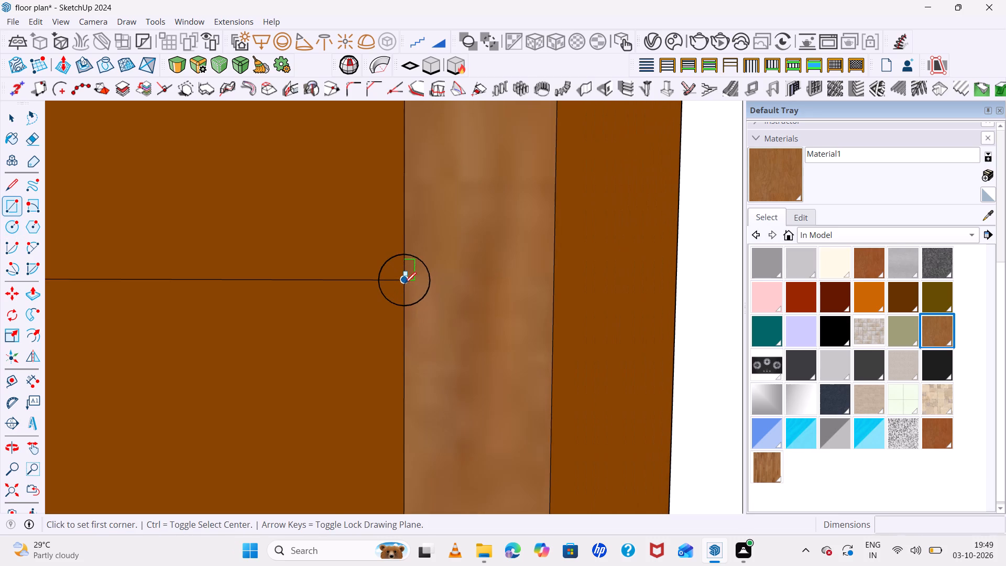
{"action": "left_click", "coordinate": [404, 284]}
{"action": "left_click", "coordinate": [608, 296]}
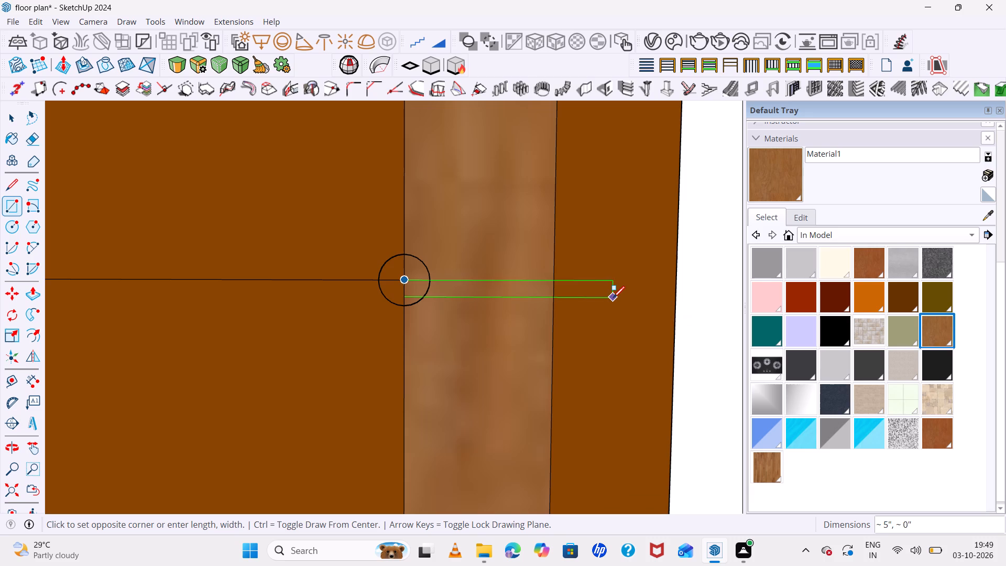
{"action": "left_click", "coordinate": [613, 298]}
{"action": "key", "text": "space"}
Push/Pull the circle, the lever rectangle and their overlapping area outward by the same distance to form a solid door handle.
{"action": "scroll", "coordinate": [408, 294], "scroll_direction": "up", "scroll_amount": 5}
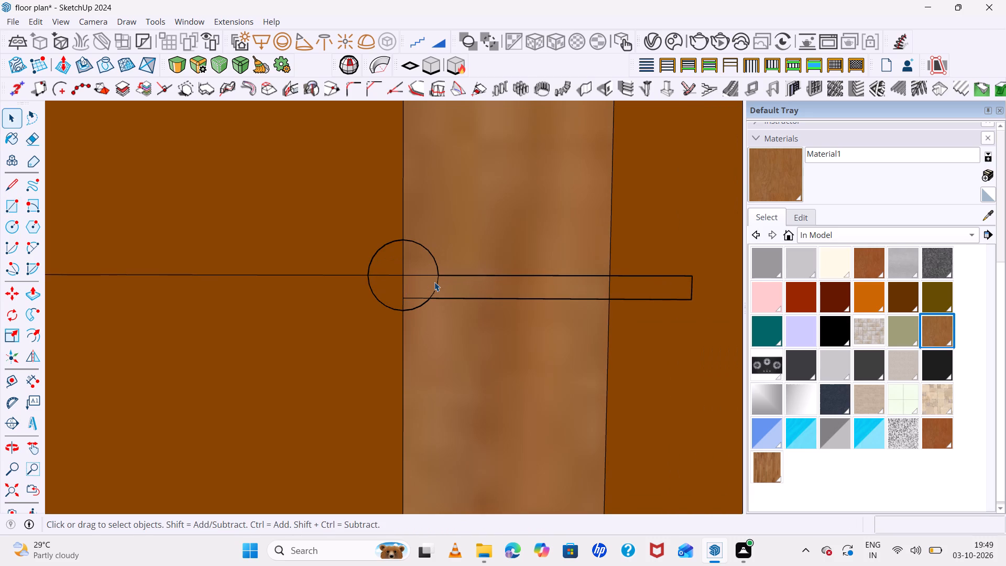
{"action": "key", "text": "p"}
{"action": "left_click", "coordinate": [423, 275]}
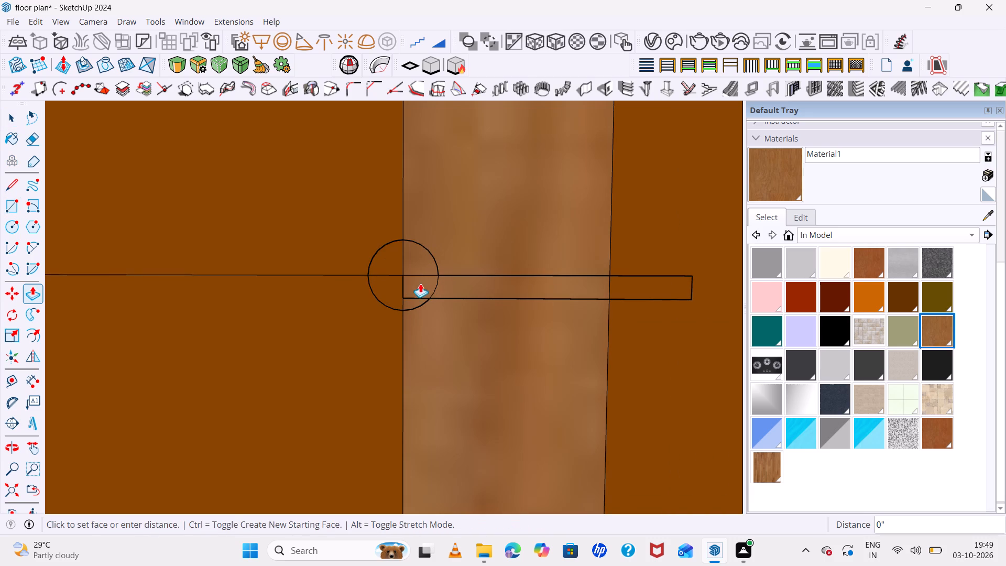
{"action": "key", "text": "space"}
{"action": "middle_click_drag", "start_coordinate": [417, 281], "coordinate": [406, 311]}
{"action": "left_click", "coordinate": [418, 262]}
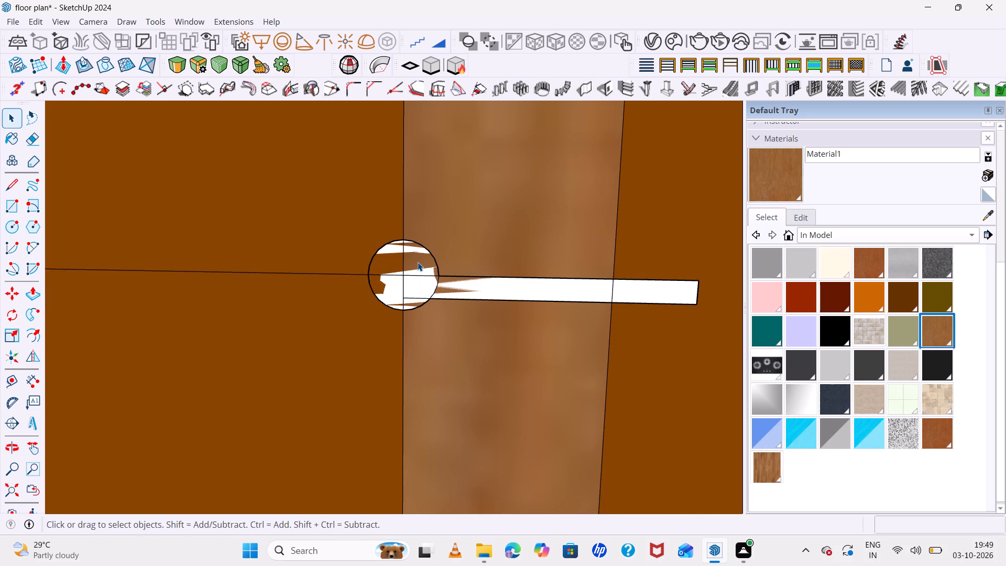
{"action": "key", "text": "p"}
{"action": "double_click", "coordinate": [418, 262]}
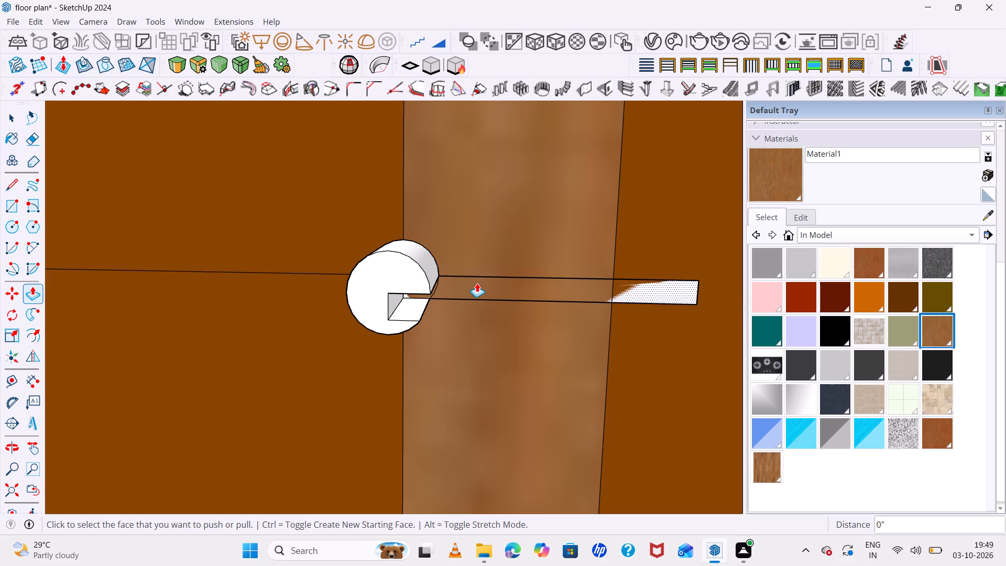
{"action": "double_click", "coordinate": [477, 283]}
{"action": "middle_click_drag", "start_coordinate": [455, 301], "coordinate": [443, 258]}
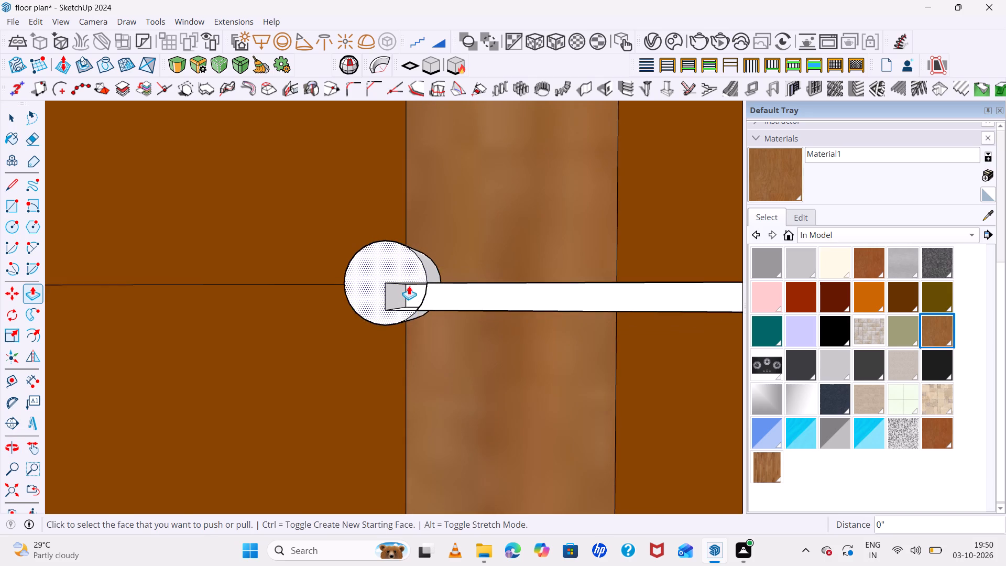
{"action": "scroll", "coordinate": [409, 286], "scroll_direction": "up", "scroll_amount": 5}
{"action": "triple_click", "coordinate": [412, 291]}
{"action": "middle_click_drag", "start_coordinate": [414, 314], "coordinate": [434, 314]}
{"action": "scroll", "coordinate": [414, 314], "scroll_direction": "down", "scroll_amount": 1}
{"action": "middle_click", "coordinate": [434, 314]}
{"action": "key", "text": "space"}
Erase the leftover overlap edges where the lever meets the round front face of the handle.
{"action": "key", "text": "e"}
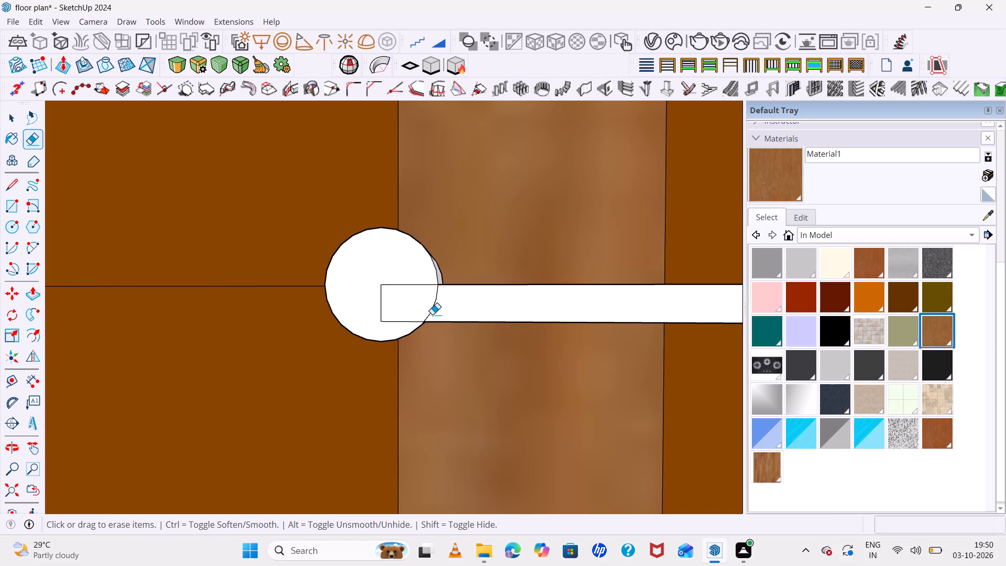
{"action": "double_click", "coordinate": [428, 310]}
{"action": "left_click_drag", "start_coordinate": [425, 292], "coordinate": [429, 299]}
{"action": "middle_click_drag", "start_coordinate": [387, 265], "coordinate": [363, 367]}
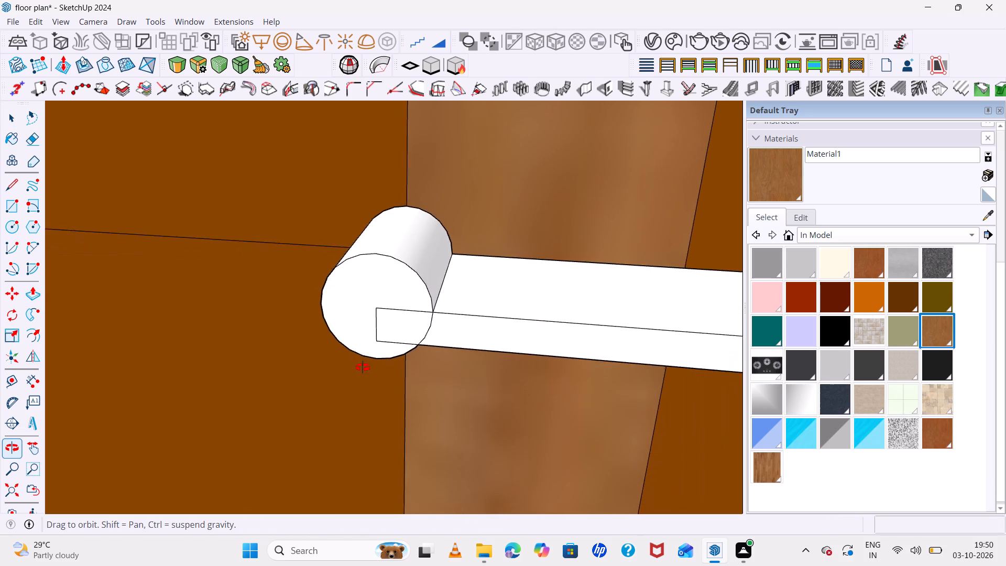
{"action": "middle_click_drag", "start_coordinate": [363, 367], "coordinate": [439, 317]}
{"action": "middle_click", "coordinate": [439, 317]}
{"action": "left_click", "coordinate": [424, 292]}
{"action": "left_click_drag", "start_coordinate": [423, 295], "coordinate": [419, 299]}
{"action": "left_click_drag", "start_coordinate": [388, 313], "coordinate": [400, 315]}
{"action": "triple_click", "coordinate": [447, 317]}
{"action": "left_click_drag", "start_coordinate": [457, 309], "coordinate": [439, 314]}
{"action": "double_click", "coordinate": [439, 314]}
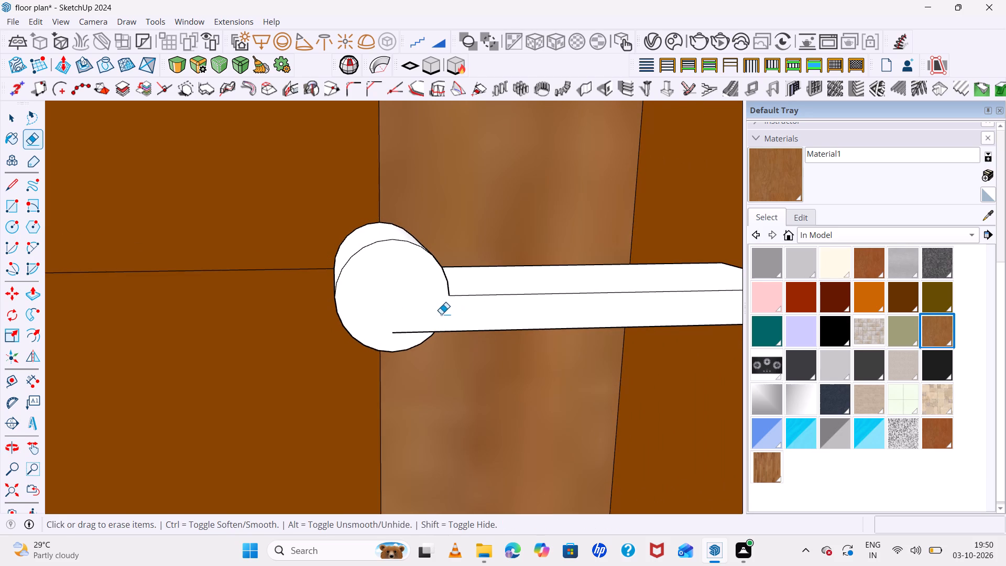
{"action": "left_click_drag", "start_coordinate": [421, 326], "coordinate": [410, 335]}
{"action": "left_click", "coordinate": [409, 336]}
{"action": "scroll", "coordinate": [386, 276], "scroll_direction": "down", "scroll_amount": 12}
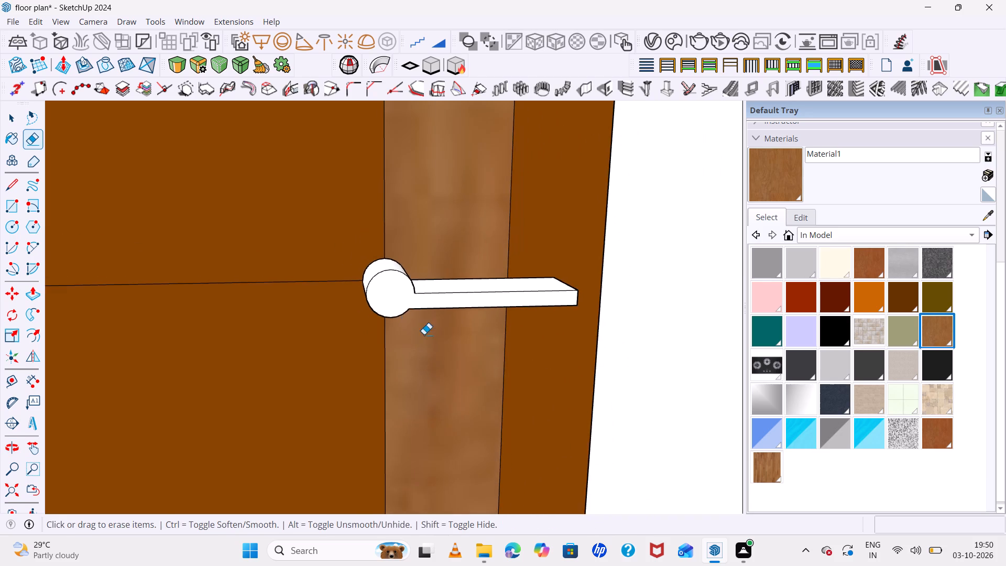
{"action": "middle_click_drag", "start_coordinate": [433, 345], "coordinate": [500, 360]}
{"action": "key", "text": "space"}
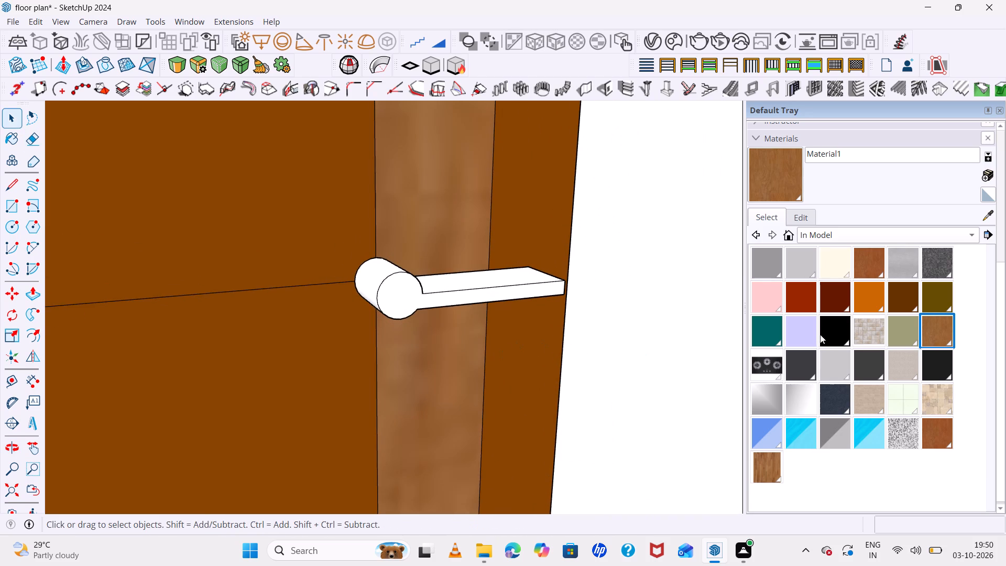
Paint the round base and every visible side of the lever, including its underside, with the in-model black Color M09.
{"action": "left_click", "coordinate": [829, 332]}
{"action": "left_click", "coordinate": [393, 287]}
{"action": "left_click", "coordinate": [387, 268]}
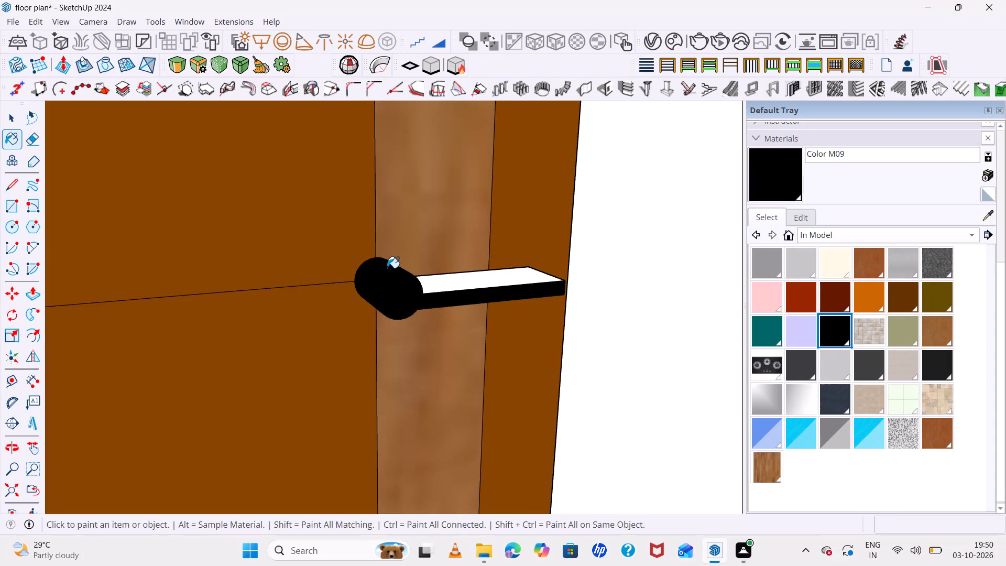
{"action": "left_click", "coordinate": [463, 274]}
{"action": "scroll", "coordinate": [460, 280], "scroll_direction": "down", "scroll_amount": 5}
{"action": "middle_click_drag", "start_coordinate": [433, 220], "coordinate": [386, 115]}
{"action": "middle_click", "coordinate": [386, 115]}
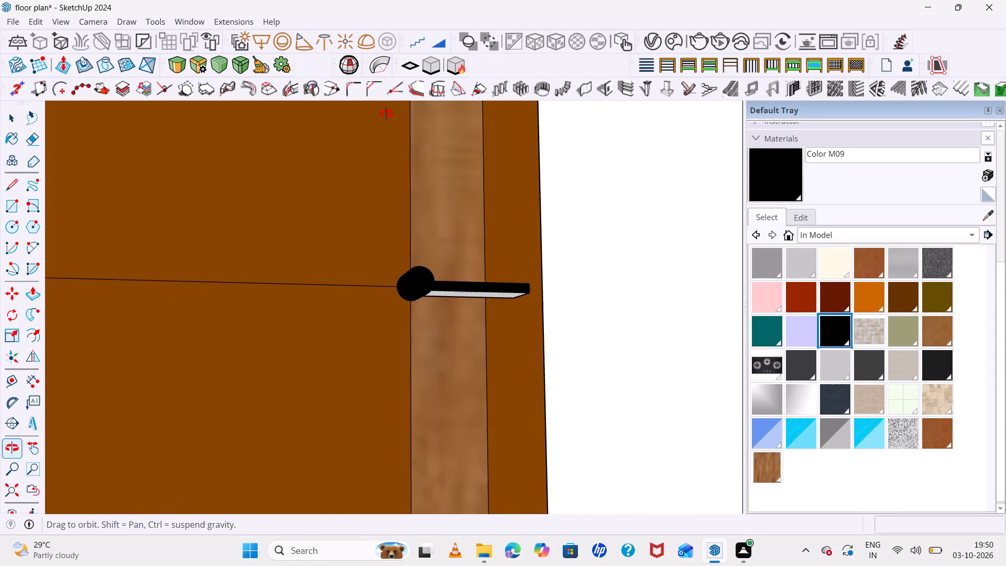
{"action": "scroll", "coordinate": [523, 334], "scroll_direction": "up", "scroll_amount": 5}
{"action": "left_click", "coordinate": [442, 275]}
{"action": "scroll", "coordinate": [411, 267], "scroll_direction": "down", "scroll_amount": 5}
{"action": "middle_click_drag", "start_coordinate": [410, 276], "coordinate": [397, 356]}
{"action": "middle_click", "coordinate": [397, 356]}
{"action": "scroll", "coordinate": [388, 267], "scroll_direction": "up", "scroll_amount": 8}
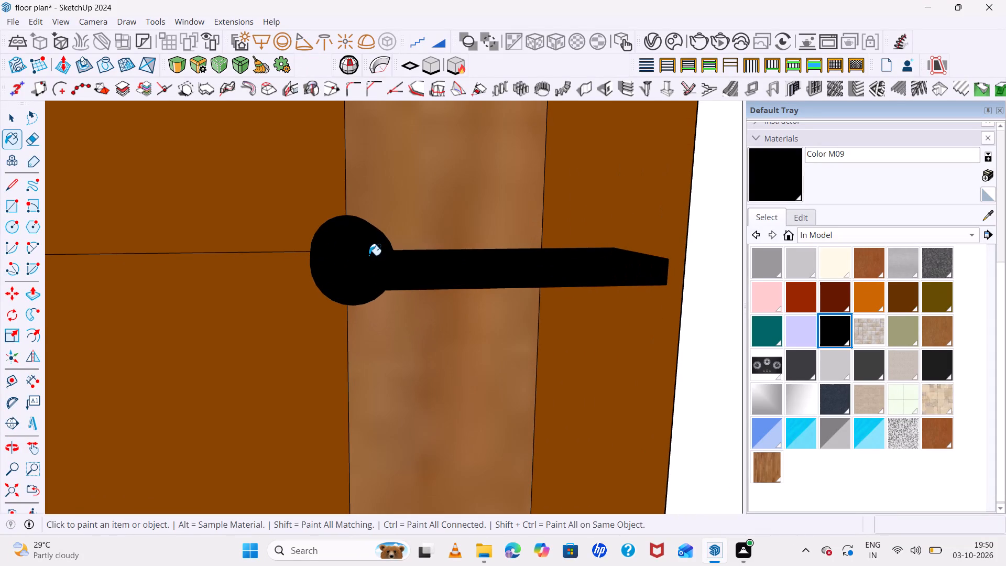
{"action": "key", "text": "space"}
Offset the outline of the handle's round front face inward to form a small inner circle.
{"action": "key", "text": "f"}
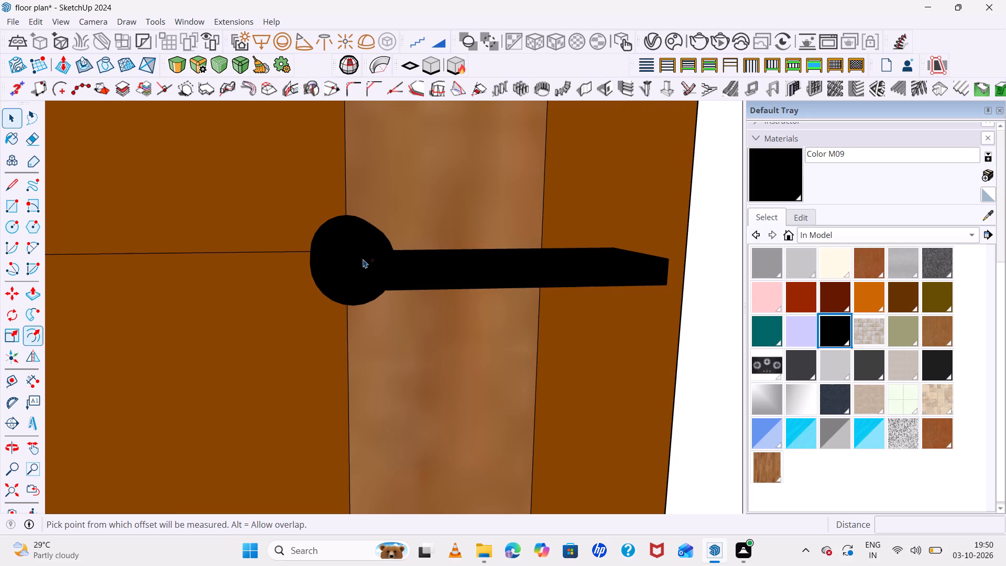
{"action": "left_click", "coordinate": [352, 263]}
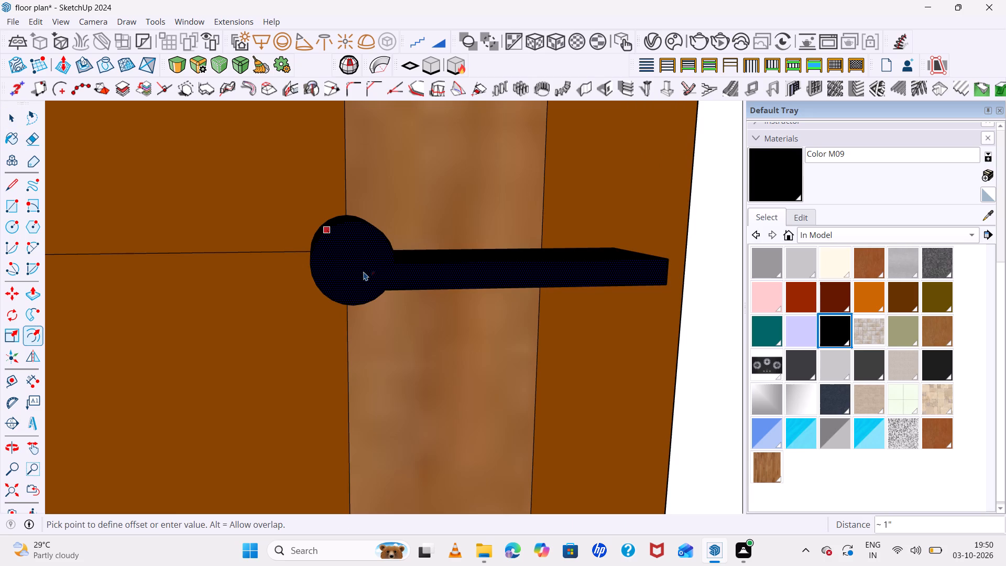
{"action": "scroll", "coordinate": [367, 249], "scroll_direction": "up", "scroll_amount": 4}
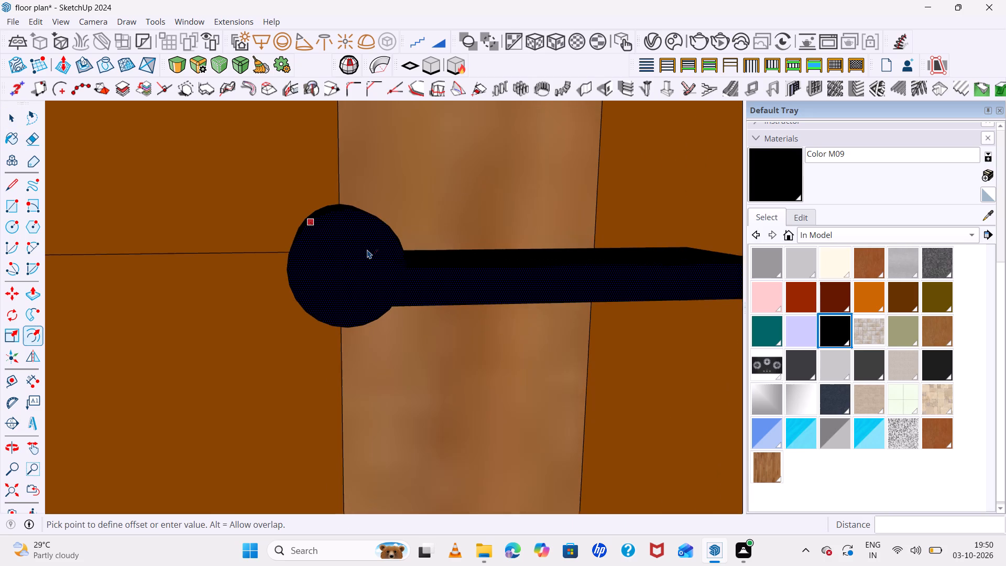
{"action": "scroll", "coordinate": [367, 249], "scroll_direction": "up", "scroll_amount": 1}
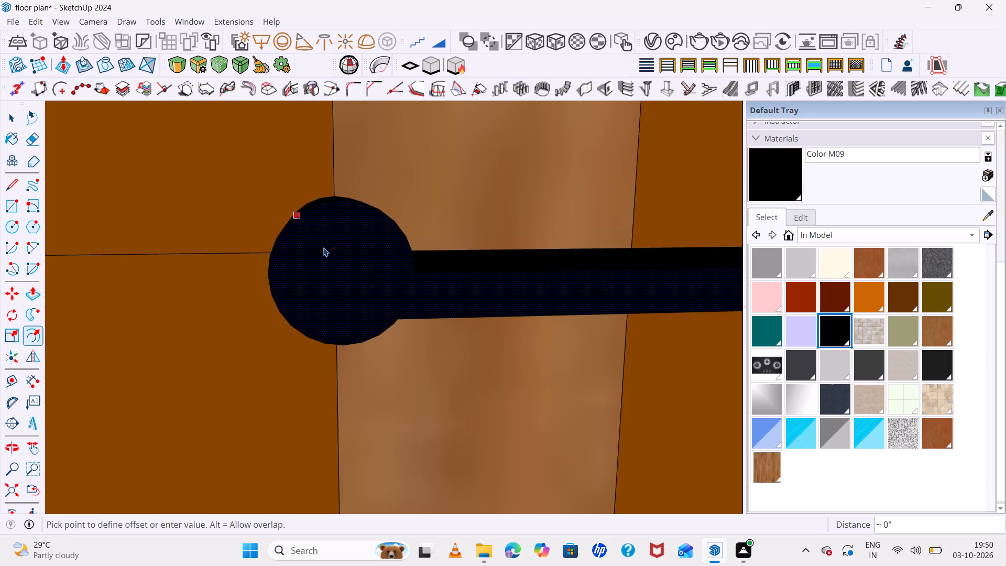
{"action": "left_click", "coordinate": [324, 248]}
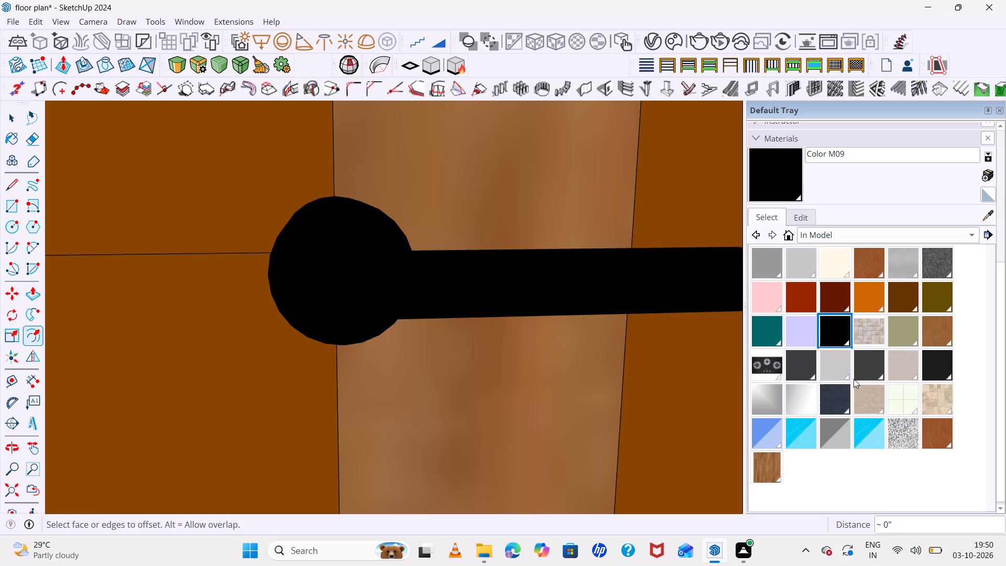
Paint the small inner circle on the handle's front with the in-model dark red Color B08.
{"action": "double_click", "coordinate": [794, 296]}
{"action": "left_click", "coordinate": [767, 217]}
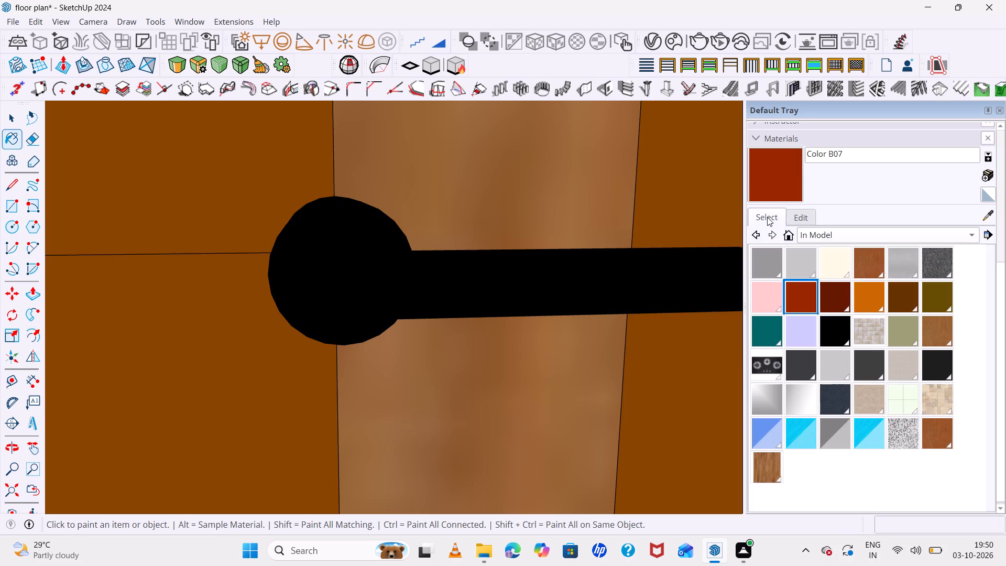
{"action": "left_click", "coordinate": [826, 297]}
{"action": "left_click", "coordinate": [345, 265]}
{"action": "scroll", "coordinate": [347, 268], "scroll_direction": "down", "scroll_amount": 3}
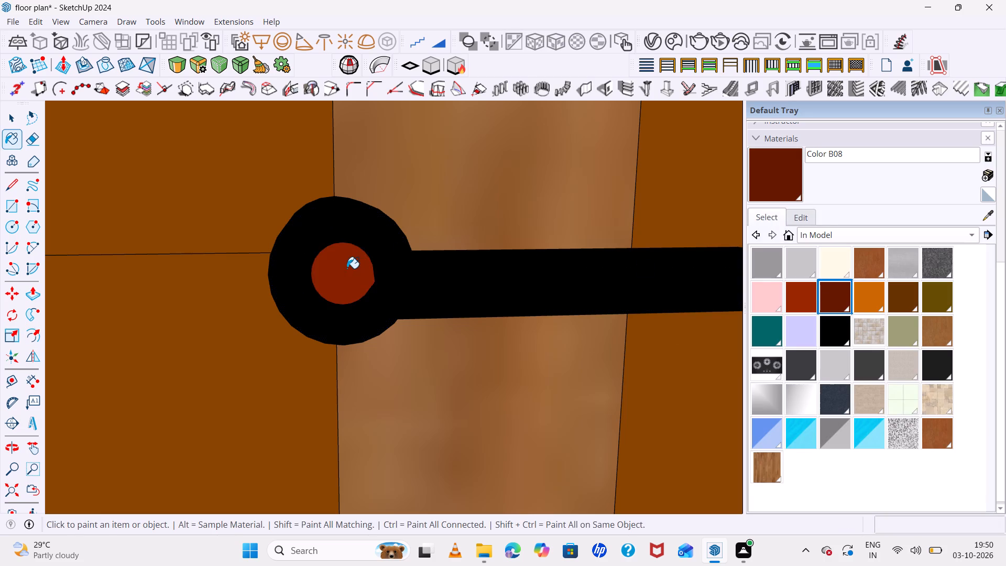
{"action": "scroll", "coordinate": [347, 268], "scroll_direction": "down", "scroll_amount": 3}
{"action": "scroll", "coordinate": [386, 285], "scroll_direction": "down", "scroll_amount": 6}
{"action": "scroll", "coordinate": [274, 231], "scroll_direction": "down", "scroll_amount": 12}
{"action": "scroll", "coordinate": [215, 275], "scroll_direction": "down", "scroll_amount": 11}
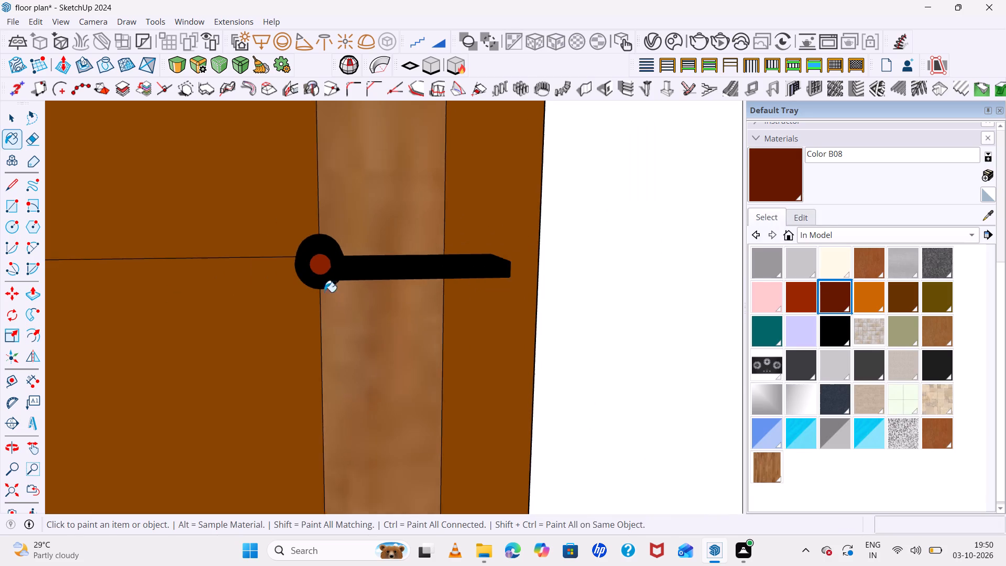
{"action": "key", "text": "space"}
{"action": "scroll", "coordinate": [324, 292], "scroll_direction": "down", "scroll_amount": 1}
{"action": "key", "text": "space"}
{"action": "scroll", "coordinate": [375, 269], "scroll_direction": "down", "scroll_amount": 20}
{"action": "scroll", "coordinate": [375, 269], "scroll_direction": "down", "scroll_amount": 6}
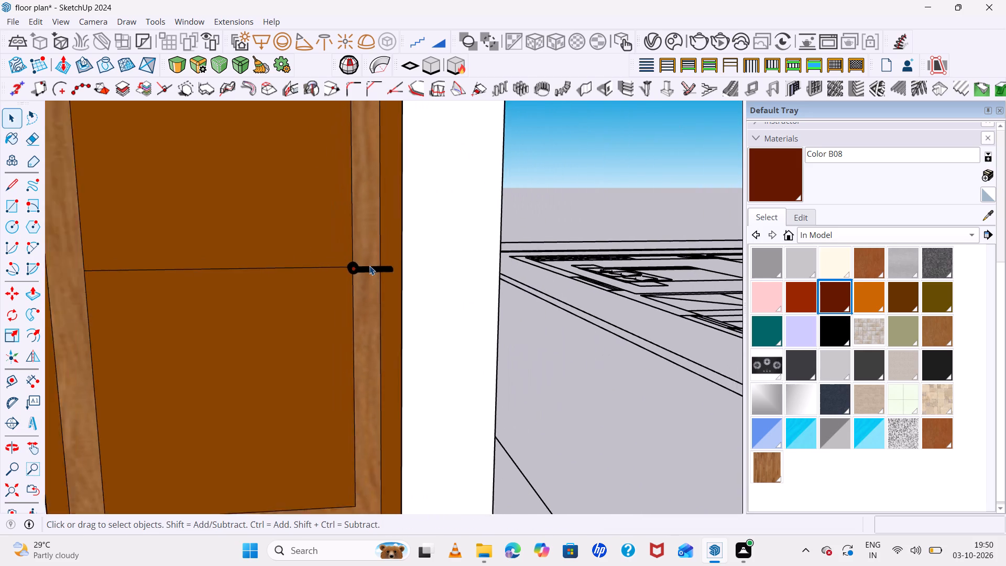
{"action": "scroll", "coordinate": [369, 266], "scroll_direction": "down", "scroll_amount": 8}
{"action": "double_click", "coordinate": [513, 294]}
{"action": "scroll", "coordinate": [491, 288], "scroll_direction": "down", "scroll_amount": 9}
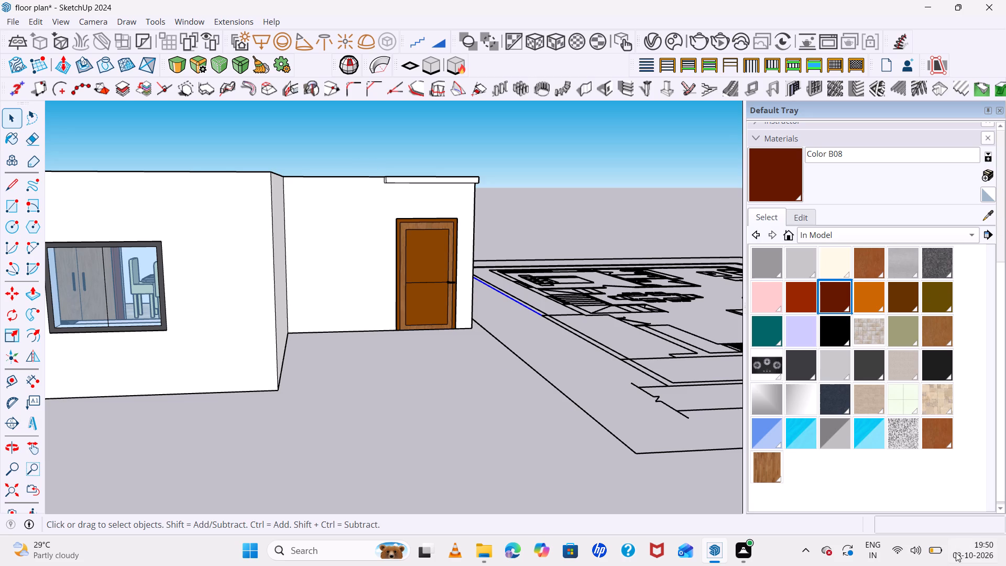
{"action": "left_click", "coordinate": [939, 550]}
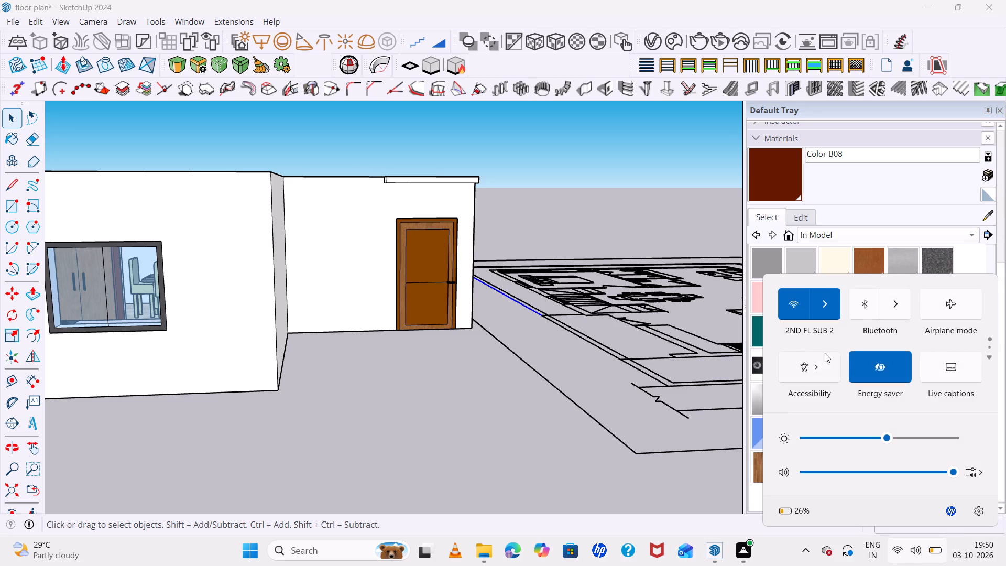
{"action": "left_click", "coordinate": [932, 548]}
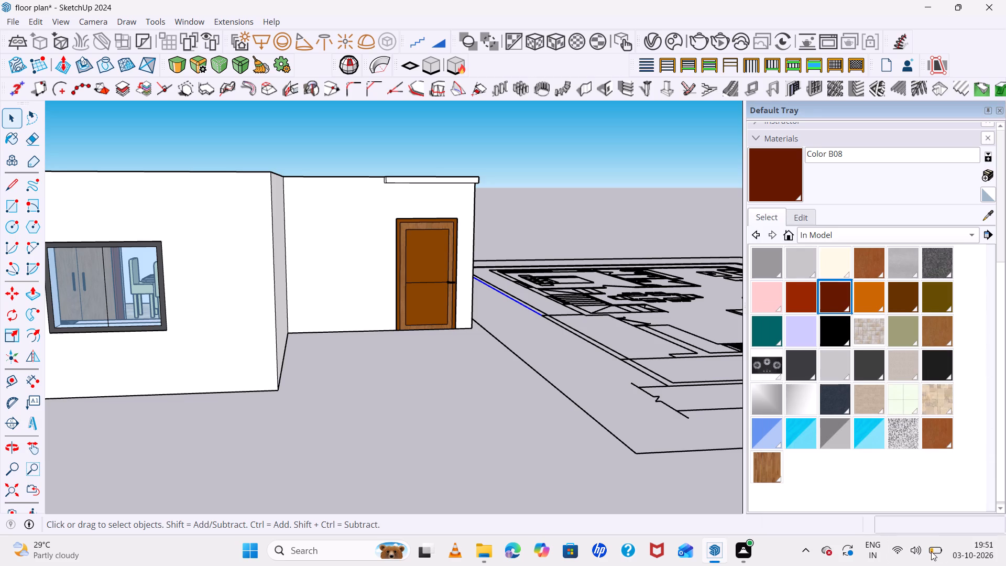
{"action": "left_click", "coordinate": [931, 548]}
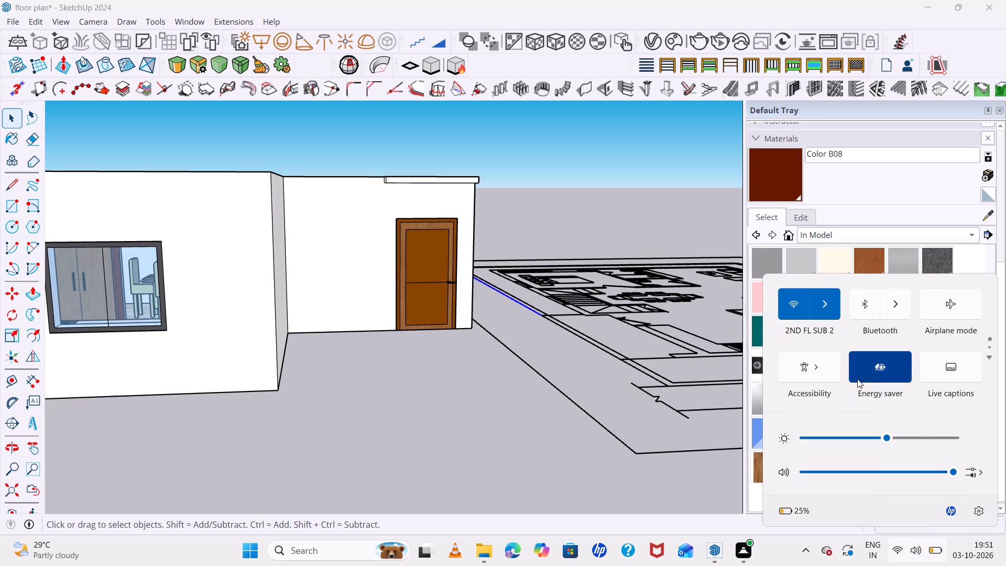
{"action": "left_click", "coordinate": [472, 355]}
Examine the new entrance door and the whole furnished house from above and from several sides.
{"action": "scroll", "coordinate": [436, 288], "scroll_direction": "up", "scroll_amount": 13}
{"action": "middle_click_drag", "start_coordinate": [567, 334], "coordinate": [554, 422]}
{"action": "scroll", "coordinate": [580, 347], "scroll_direction": "down", "scroll_amount": 3}
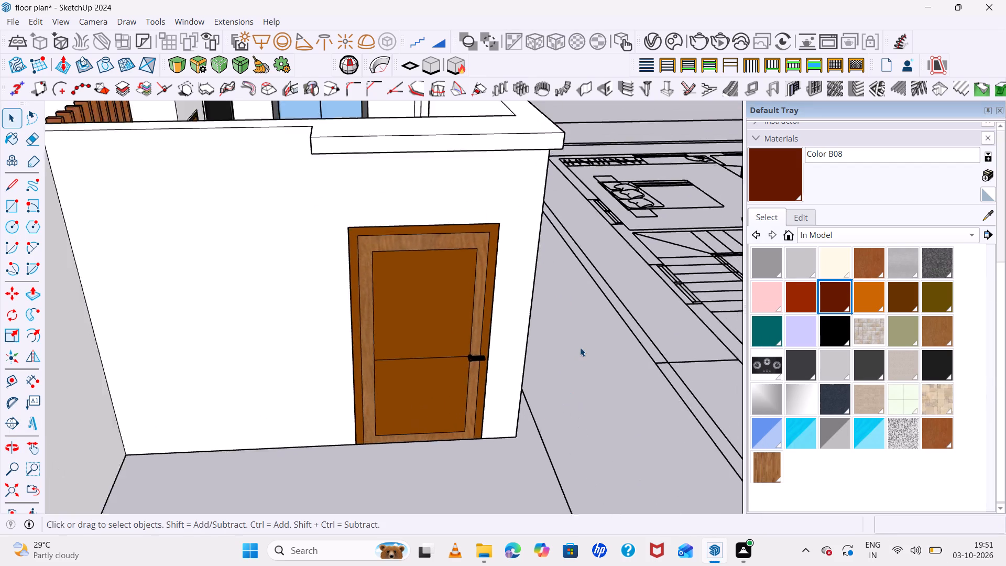
{"action": "scroll", "coordinate": [580, 347], "scroll_direction": "down", "scroll_amount": 13}
{"action": "scroll", "coordinate": [265, 347], "scroll_direction": "up", "scroll_amount": 6}
{"action": "middle_click_drag", "start_coordinate": [270, 390], "coordinate": [271, 450]}
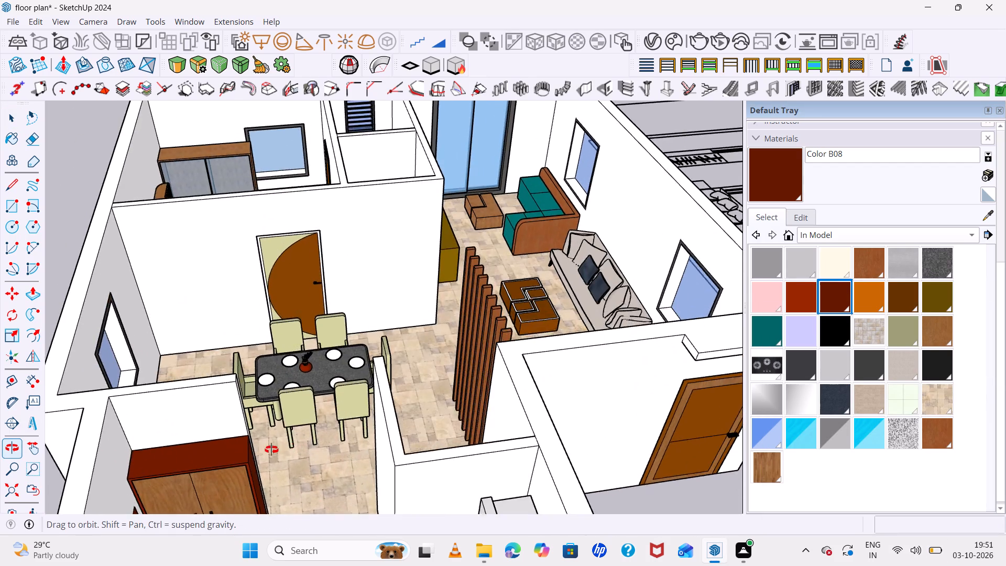
{"action": "middle_click_drag", "start_coordinate": [271, 450], "coordinate": [194, 449]}
{"action": "middle_click", "coordinate": [194, 449]}
{"action": "scroll", "coordinate": [194, 447], "scroll_direction": "down", "scroll_amount": 1}
{"action": "scroll", "coordinate": [474, 295], "scroll_direction": "down", "scroll_amount": 6}
{"action": "middle_click_drag", "start_coordinate": [469, 295], "coordinate": [534, 335]}
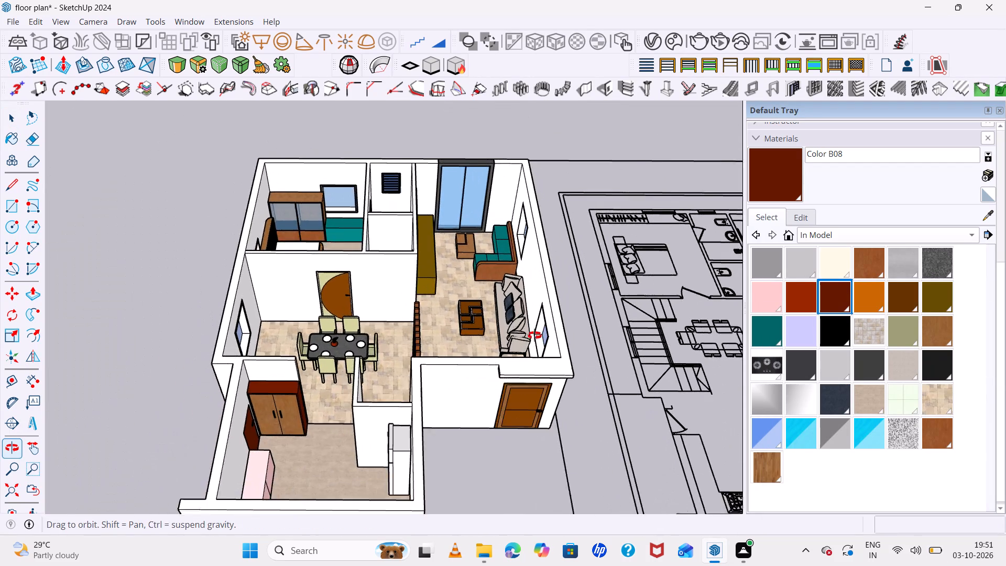
{"action": "middle_click_drag", "start_coordinate": [534, 335], "coordinate": [485, 306]}
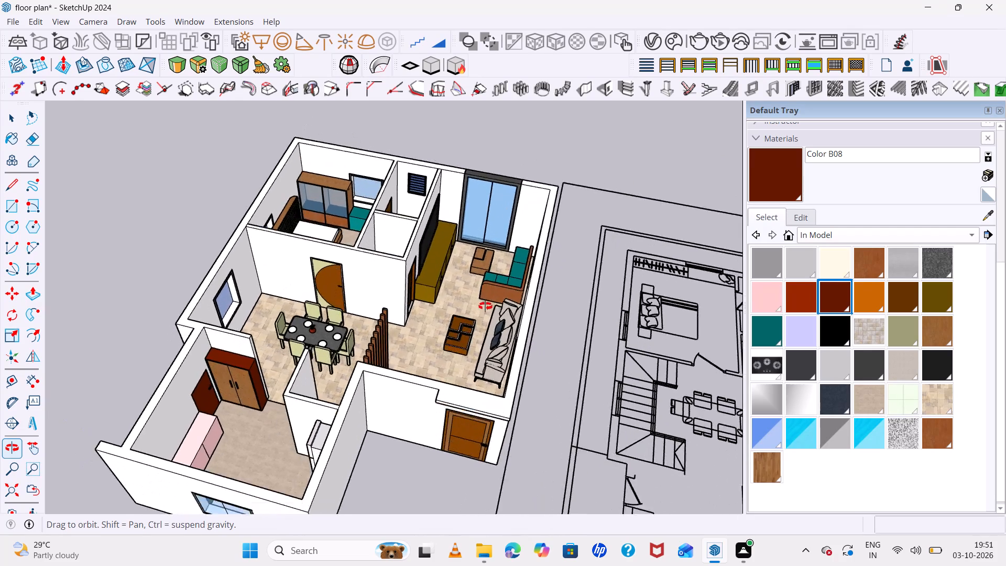
{"action": "middle_click_drag", "start_coordinate": [485, 306], "coordinate": [785, 274]}
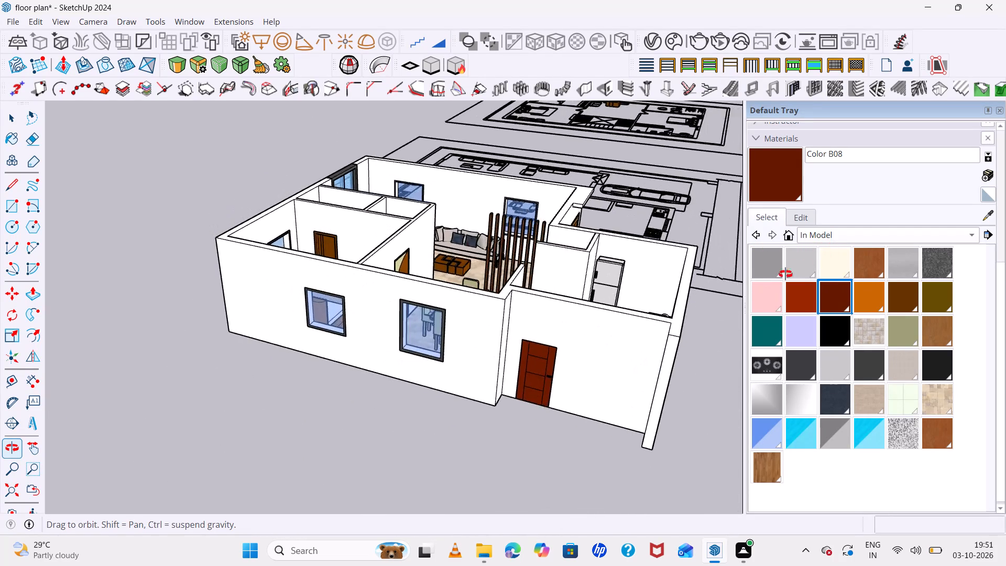
{"action": "middle_click_drag", "start_coordinate": [785, 274], "coordinate": [495, 331]}
{"action": "scroll", "coordinate": [451, 279], "scroll_direction": "down", "scroll_amount": 7}
{"action": "scroll", "coordinate": [374, 280], "scroll_direction": "down", "scroll_amount": 6}
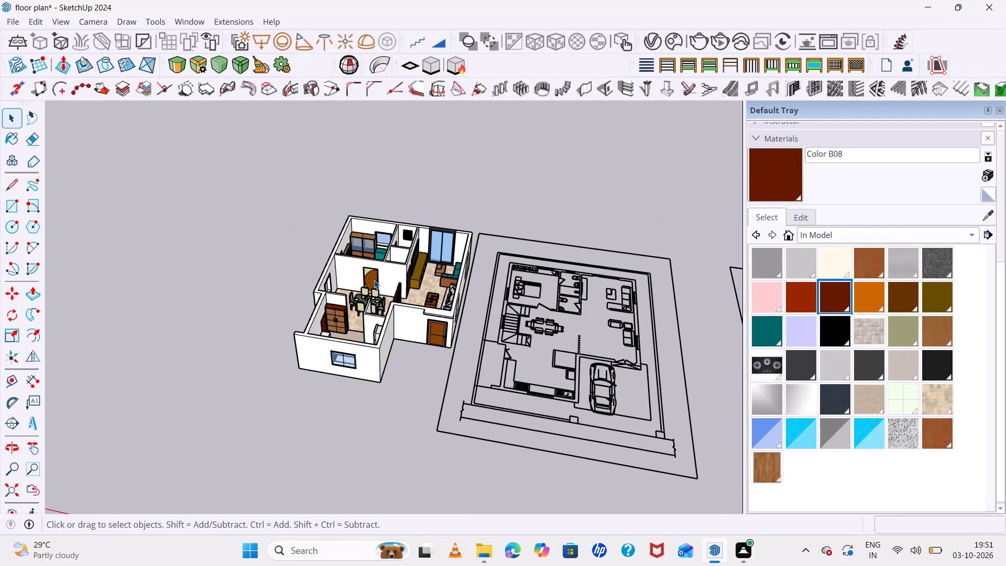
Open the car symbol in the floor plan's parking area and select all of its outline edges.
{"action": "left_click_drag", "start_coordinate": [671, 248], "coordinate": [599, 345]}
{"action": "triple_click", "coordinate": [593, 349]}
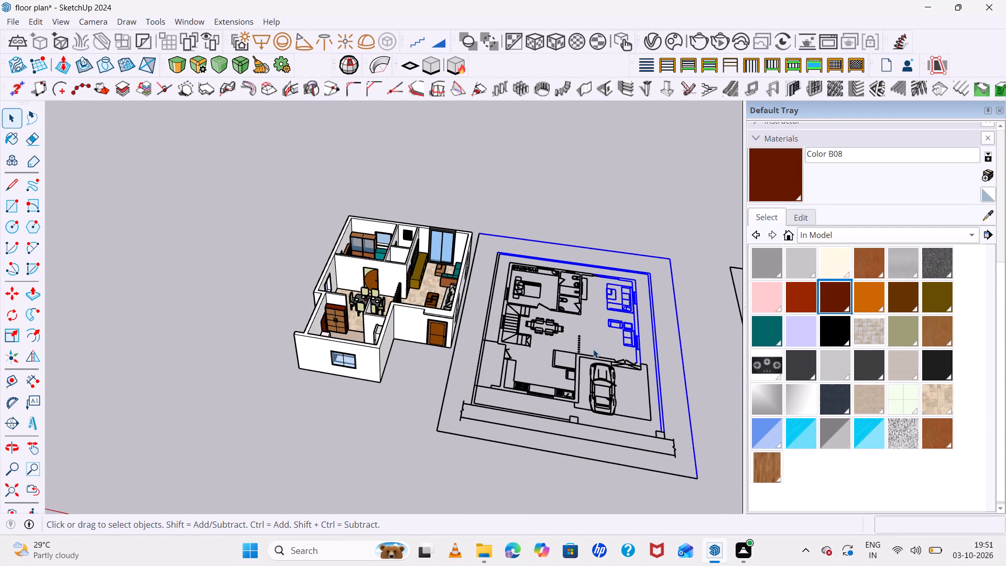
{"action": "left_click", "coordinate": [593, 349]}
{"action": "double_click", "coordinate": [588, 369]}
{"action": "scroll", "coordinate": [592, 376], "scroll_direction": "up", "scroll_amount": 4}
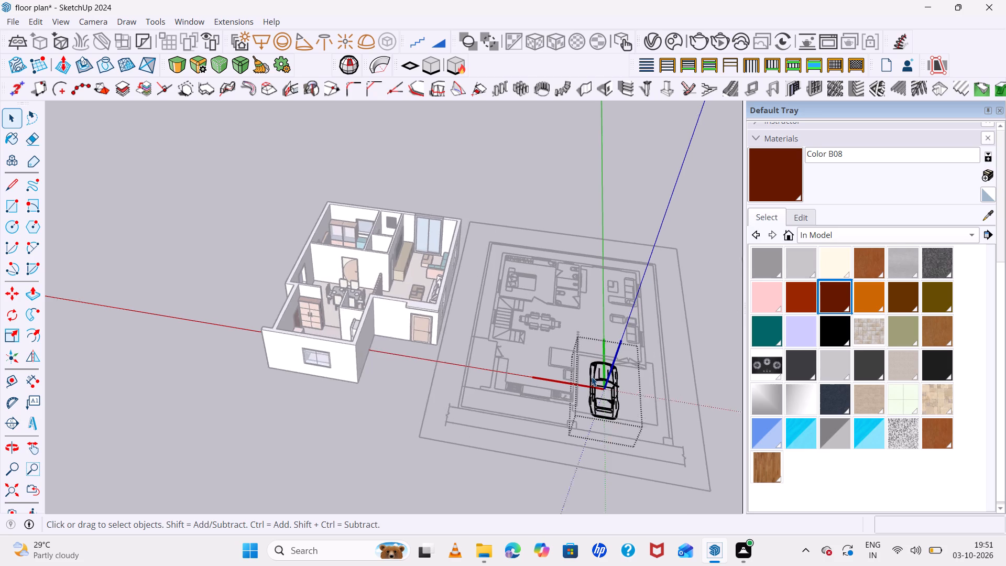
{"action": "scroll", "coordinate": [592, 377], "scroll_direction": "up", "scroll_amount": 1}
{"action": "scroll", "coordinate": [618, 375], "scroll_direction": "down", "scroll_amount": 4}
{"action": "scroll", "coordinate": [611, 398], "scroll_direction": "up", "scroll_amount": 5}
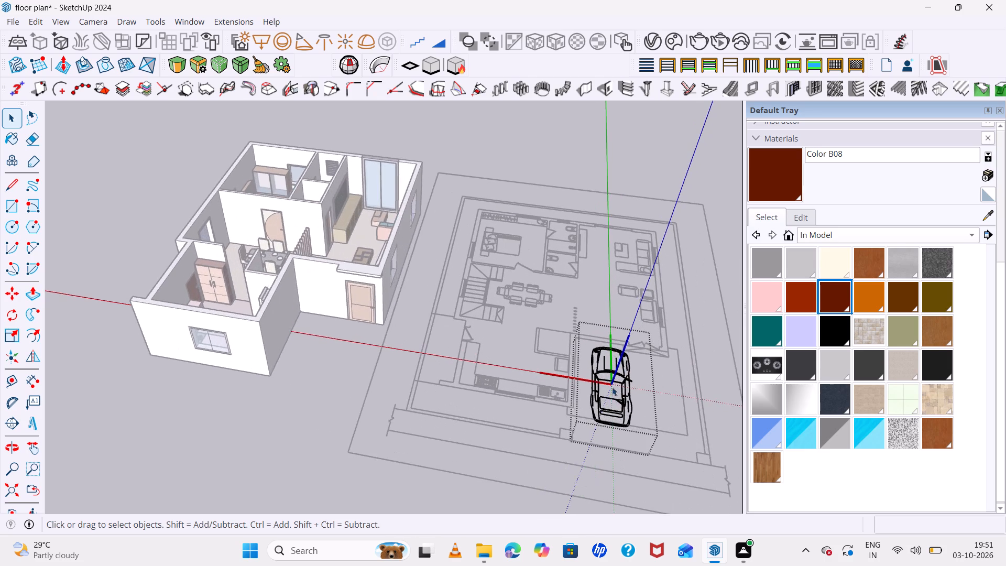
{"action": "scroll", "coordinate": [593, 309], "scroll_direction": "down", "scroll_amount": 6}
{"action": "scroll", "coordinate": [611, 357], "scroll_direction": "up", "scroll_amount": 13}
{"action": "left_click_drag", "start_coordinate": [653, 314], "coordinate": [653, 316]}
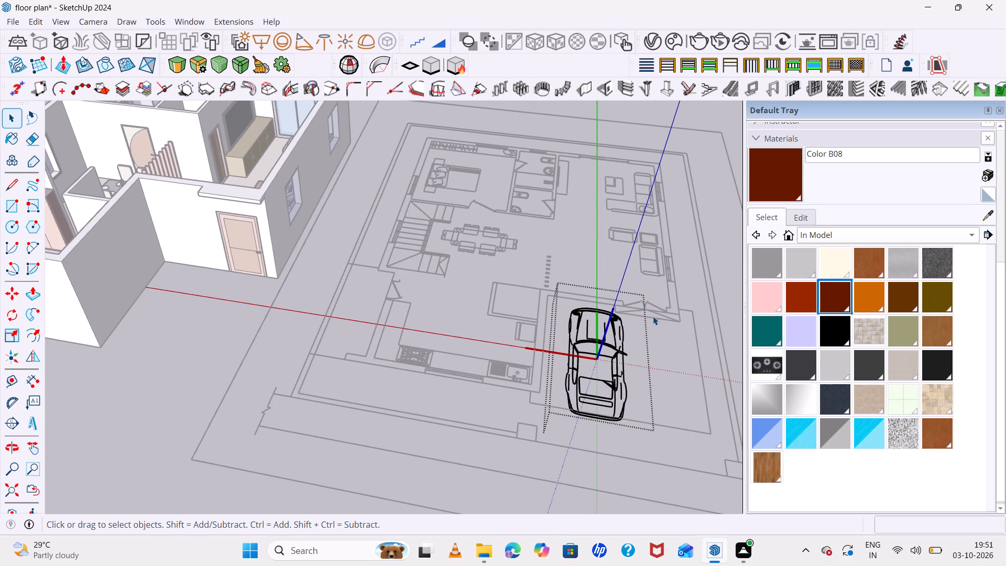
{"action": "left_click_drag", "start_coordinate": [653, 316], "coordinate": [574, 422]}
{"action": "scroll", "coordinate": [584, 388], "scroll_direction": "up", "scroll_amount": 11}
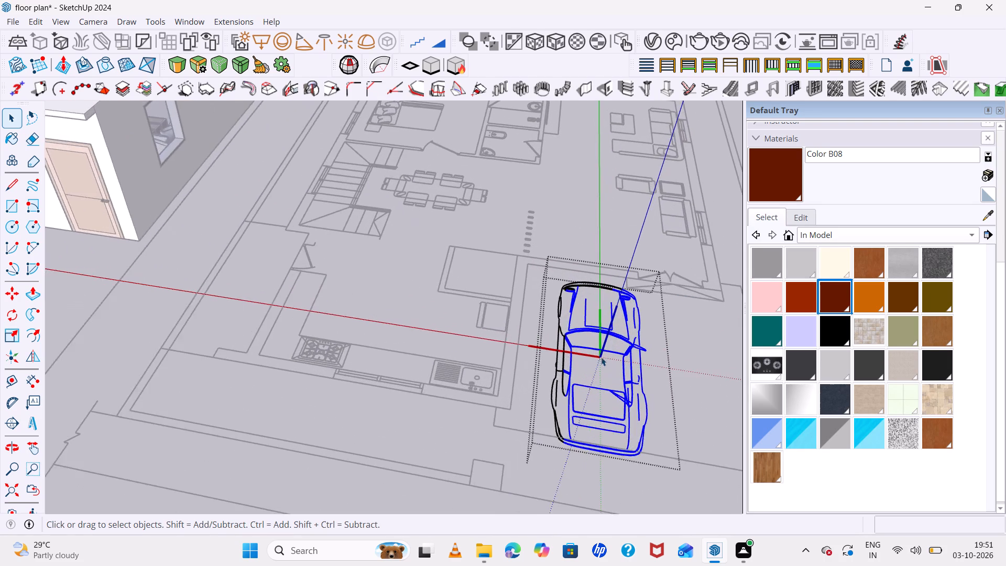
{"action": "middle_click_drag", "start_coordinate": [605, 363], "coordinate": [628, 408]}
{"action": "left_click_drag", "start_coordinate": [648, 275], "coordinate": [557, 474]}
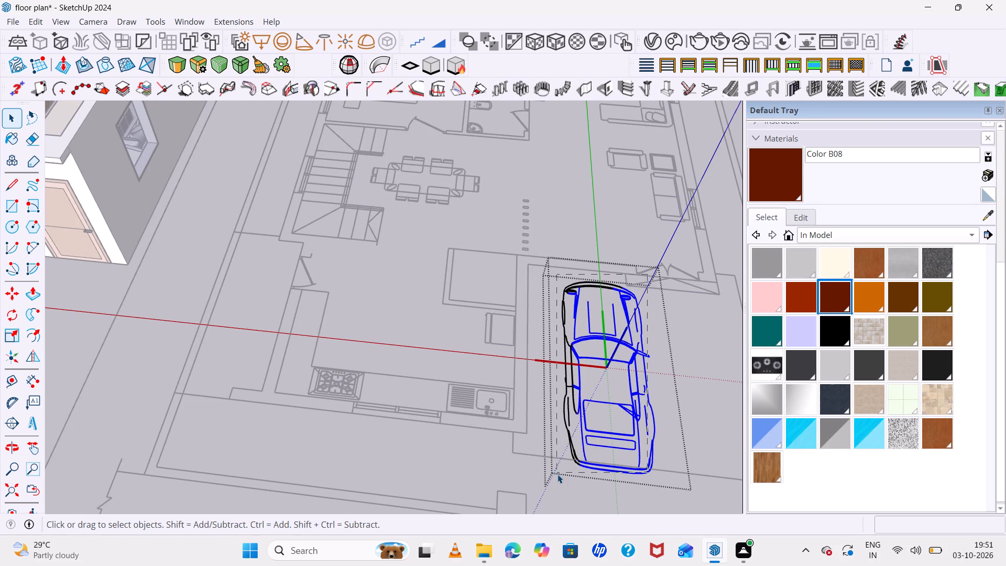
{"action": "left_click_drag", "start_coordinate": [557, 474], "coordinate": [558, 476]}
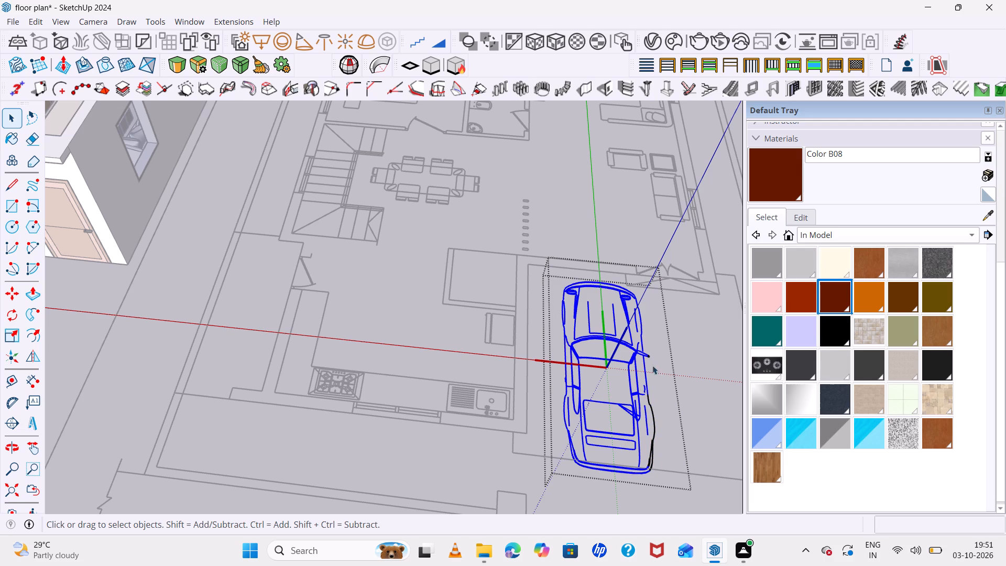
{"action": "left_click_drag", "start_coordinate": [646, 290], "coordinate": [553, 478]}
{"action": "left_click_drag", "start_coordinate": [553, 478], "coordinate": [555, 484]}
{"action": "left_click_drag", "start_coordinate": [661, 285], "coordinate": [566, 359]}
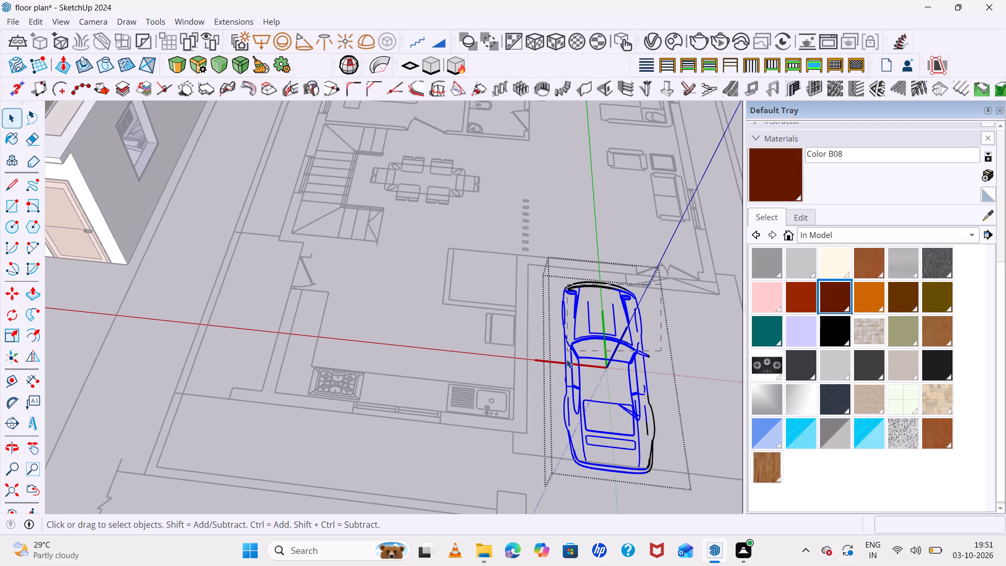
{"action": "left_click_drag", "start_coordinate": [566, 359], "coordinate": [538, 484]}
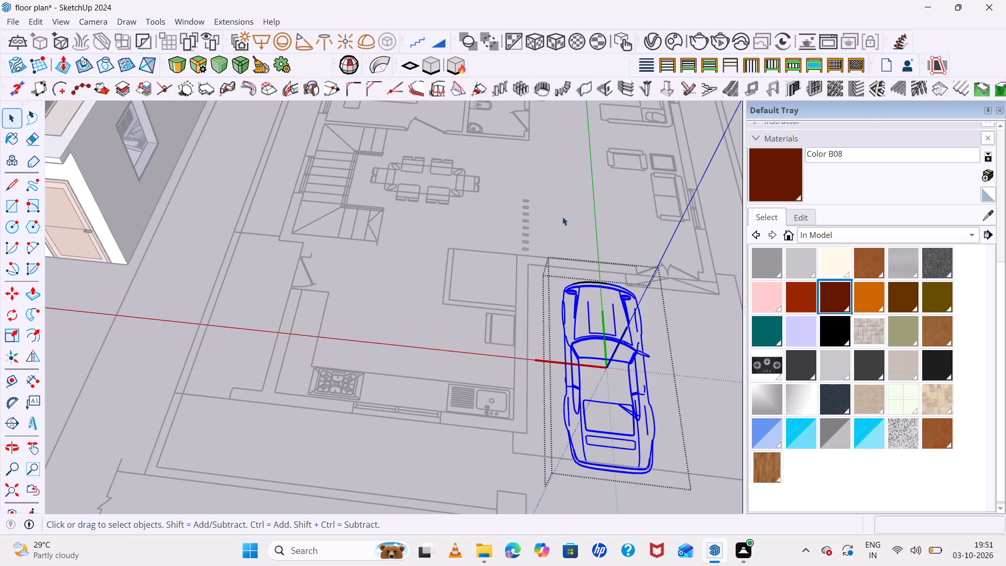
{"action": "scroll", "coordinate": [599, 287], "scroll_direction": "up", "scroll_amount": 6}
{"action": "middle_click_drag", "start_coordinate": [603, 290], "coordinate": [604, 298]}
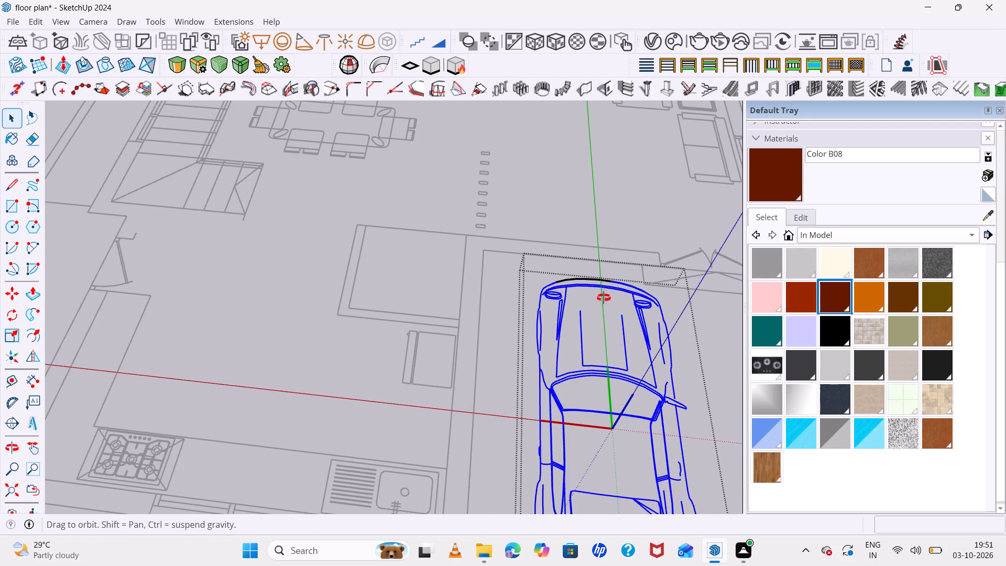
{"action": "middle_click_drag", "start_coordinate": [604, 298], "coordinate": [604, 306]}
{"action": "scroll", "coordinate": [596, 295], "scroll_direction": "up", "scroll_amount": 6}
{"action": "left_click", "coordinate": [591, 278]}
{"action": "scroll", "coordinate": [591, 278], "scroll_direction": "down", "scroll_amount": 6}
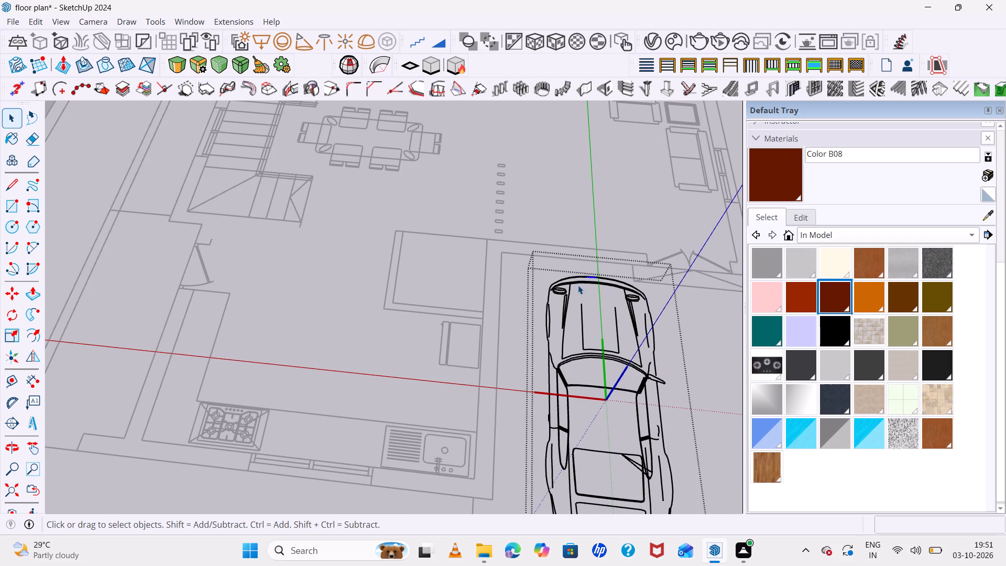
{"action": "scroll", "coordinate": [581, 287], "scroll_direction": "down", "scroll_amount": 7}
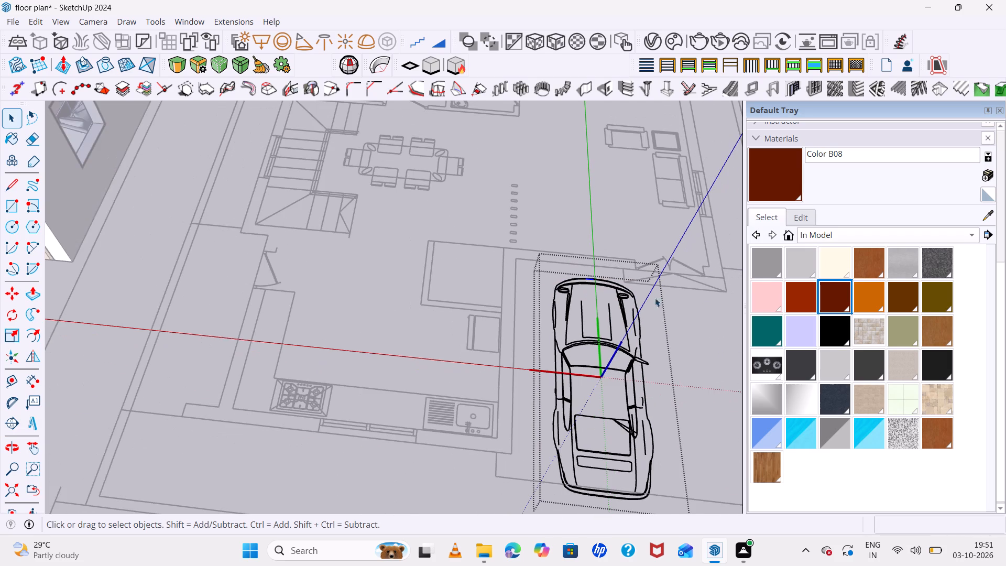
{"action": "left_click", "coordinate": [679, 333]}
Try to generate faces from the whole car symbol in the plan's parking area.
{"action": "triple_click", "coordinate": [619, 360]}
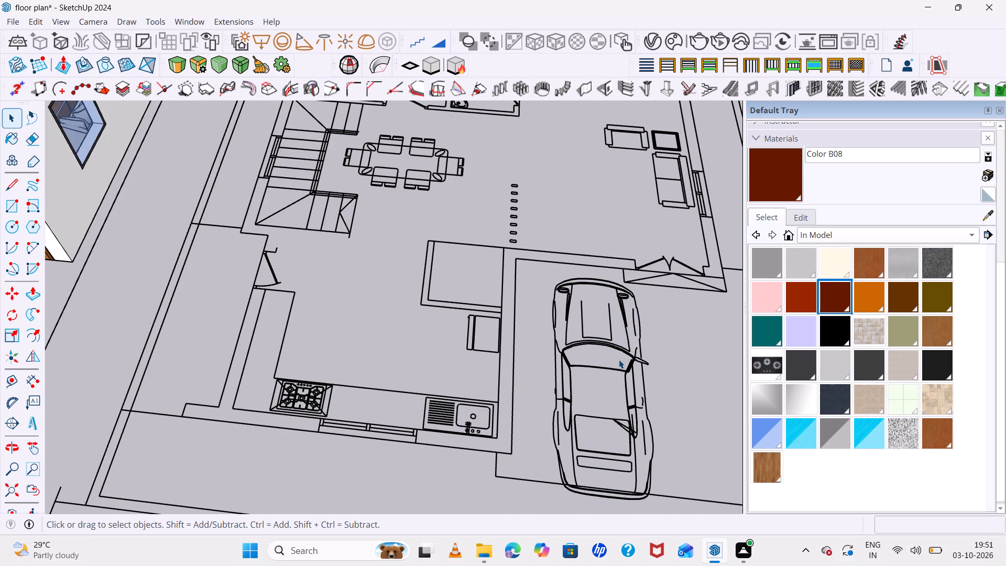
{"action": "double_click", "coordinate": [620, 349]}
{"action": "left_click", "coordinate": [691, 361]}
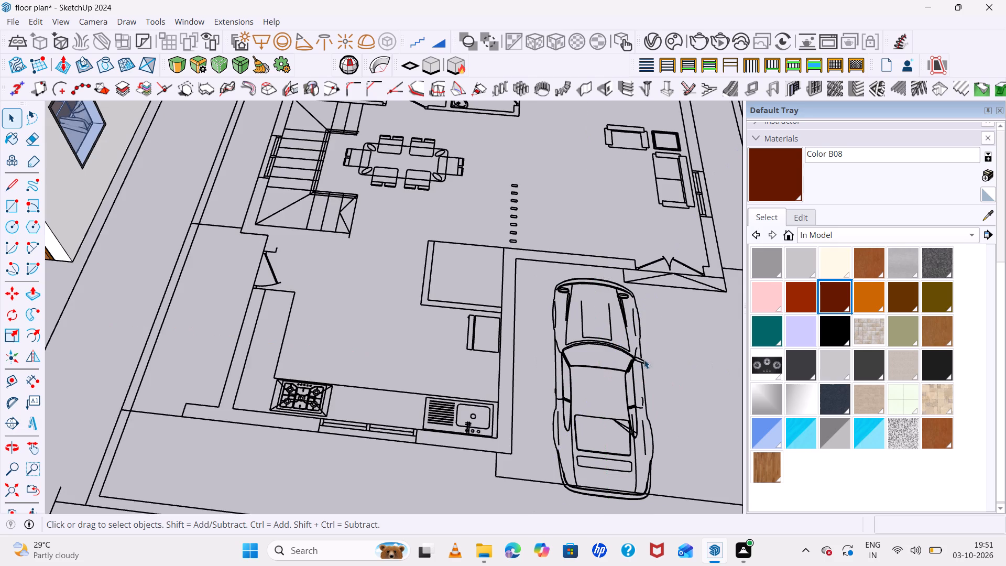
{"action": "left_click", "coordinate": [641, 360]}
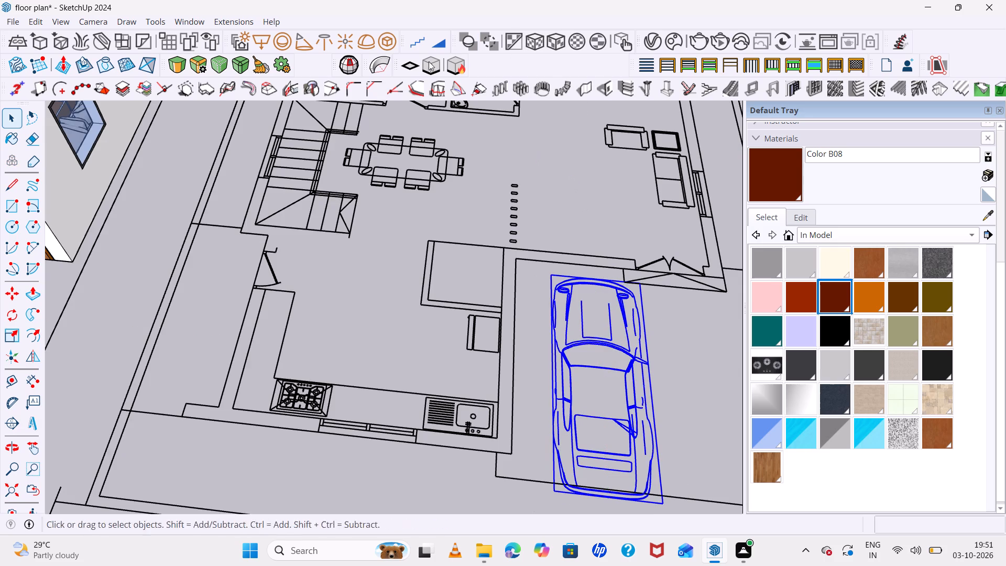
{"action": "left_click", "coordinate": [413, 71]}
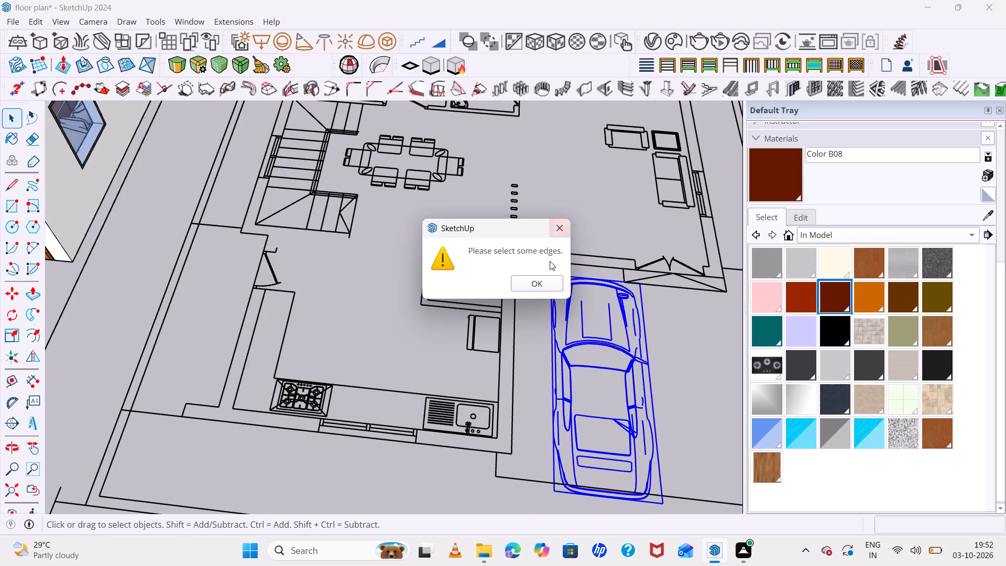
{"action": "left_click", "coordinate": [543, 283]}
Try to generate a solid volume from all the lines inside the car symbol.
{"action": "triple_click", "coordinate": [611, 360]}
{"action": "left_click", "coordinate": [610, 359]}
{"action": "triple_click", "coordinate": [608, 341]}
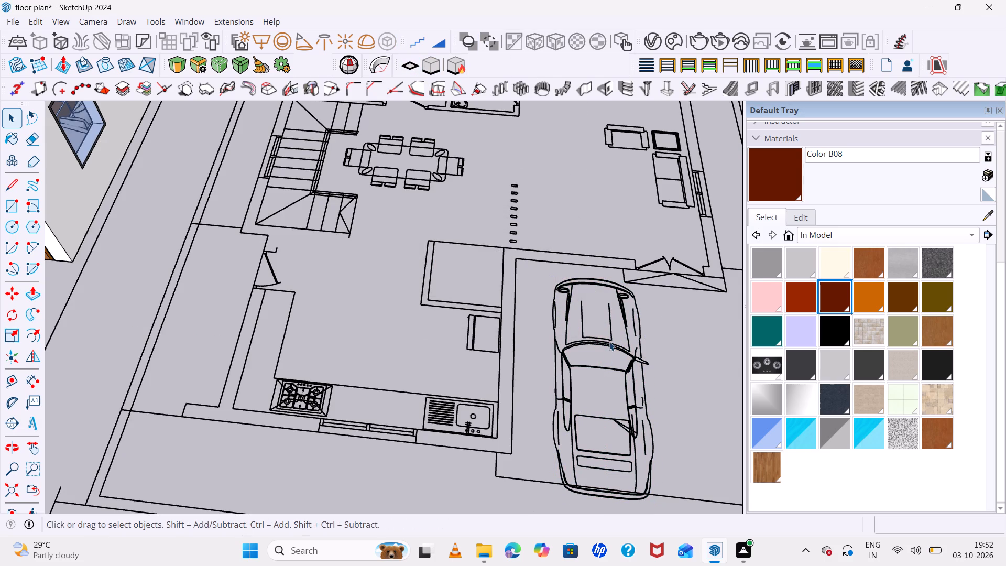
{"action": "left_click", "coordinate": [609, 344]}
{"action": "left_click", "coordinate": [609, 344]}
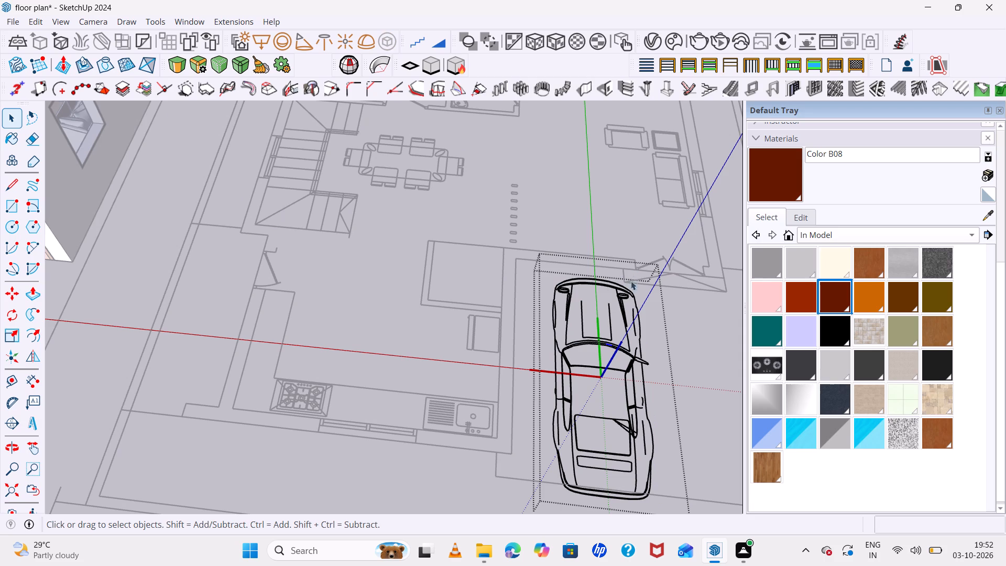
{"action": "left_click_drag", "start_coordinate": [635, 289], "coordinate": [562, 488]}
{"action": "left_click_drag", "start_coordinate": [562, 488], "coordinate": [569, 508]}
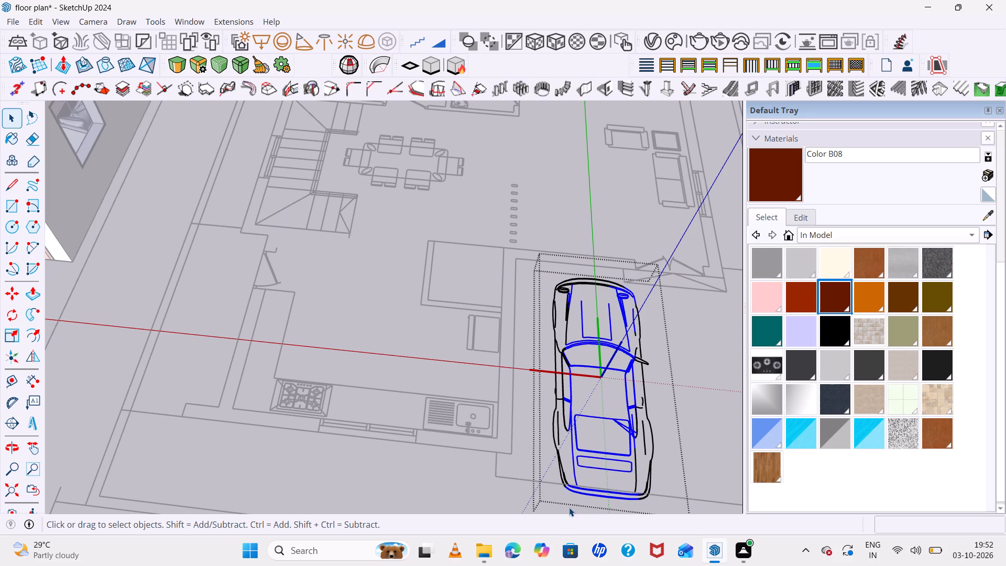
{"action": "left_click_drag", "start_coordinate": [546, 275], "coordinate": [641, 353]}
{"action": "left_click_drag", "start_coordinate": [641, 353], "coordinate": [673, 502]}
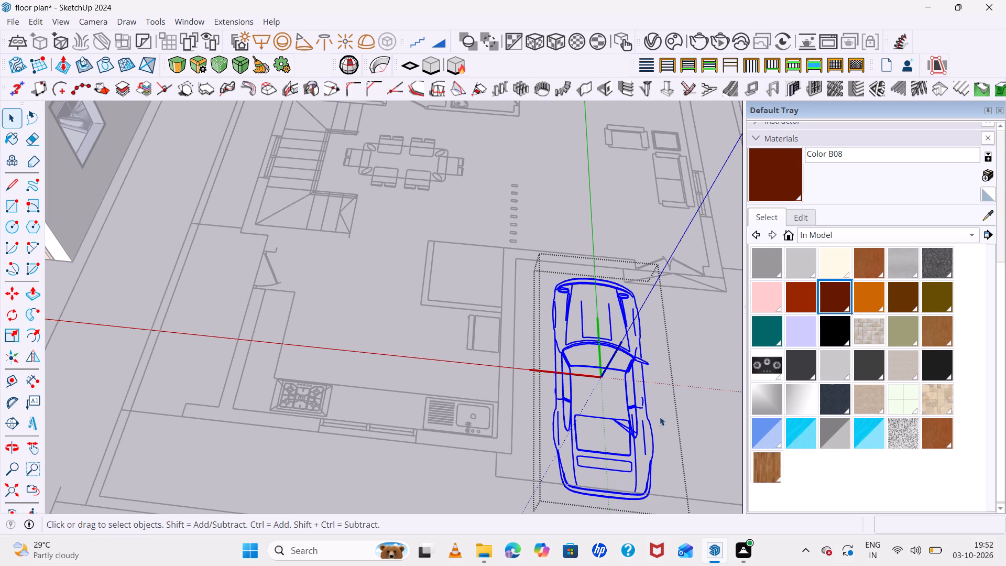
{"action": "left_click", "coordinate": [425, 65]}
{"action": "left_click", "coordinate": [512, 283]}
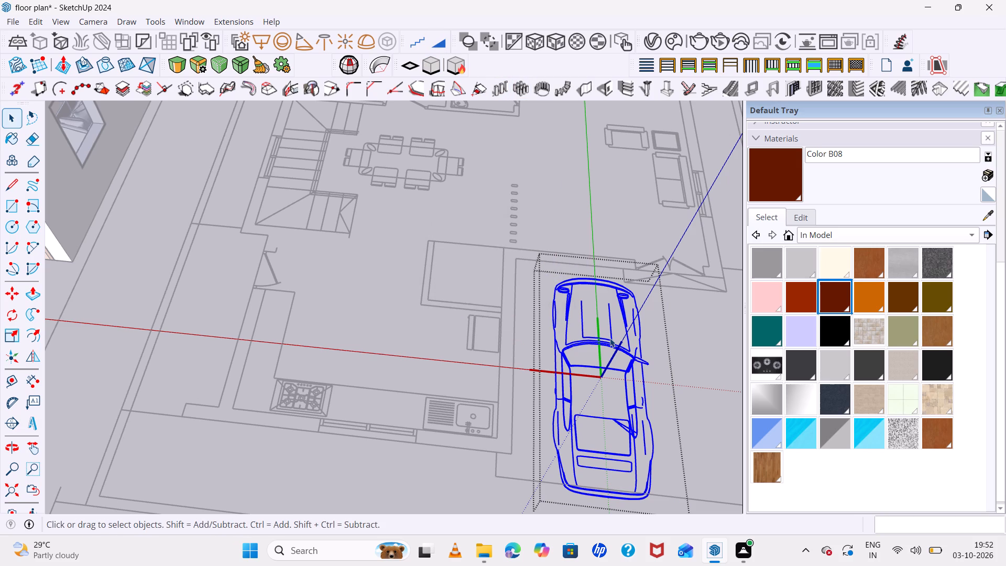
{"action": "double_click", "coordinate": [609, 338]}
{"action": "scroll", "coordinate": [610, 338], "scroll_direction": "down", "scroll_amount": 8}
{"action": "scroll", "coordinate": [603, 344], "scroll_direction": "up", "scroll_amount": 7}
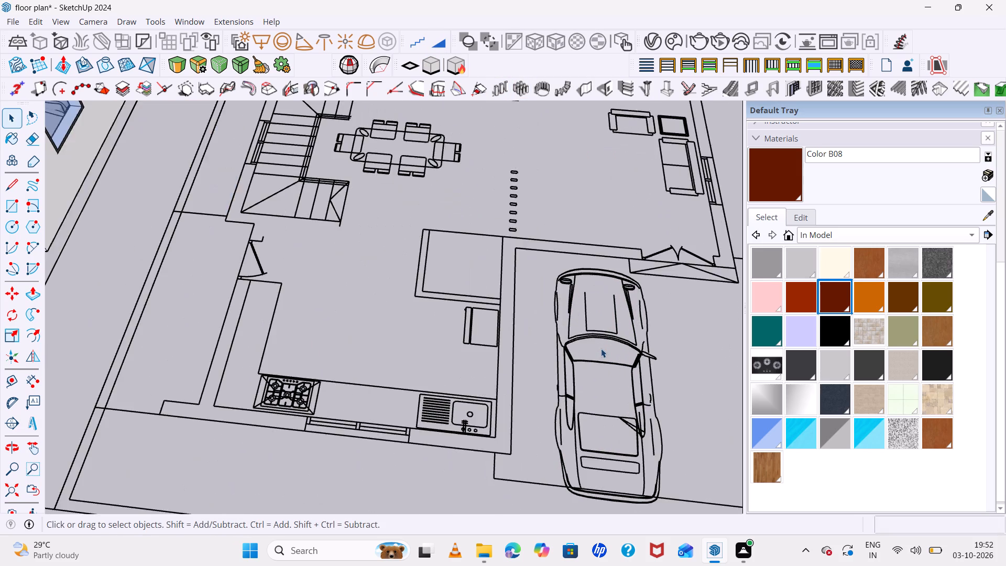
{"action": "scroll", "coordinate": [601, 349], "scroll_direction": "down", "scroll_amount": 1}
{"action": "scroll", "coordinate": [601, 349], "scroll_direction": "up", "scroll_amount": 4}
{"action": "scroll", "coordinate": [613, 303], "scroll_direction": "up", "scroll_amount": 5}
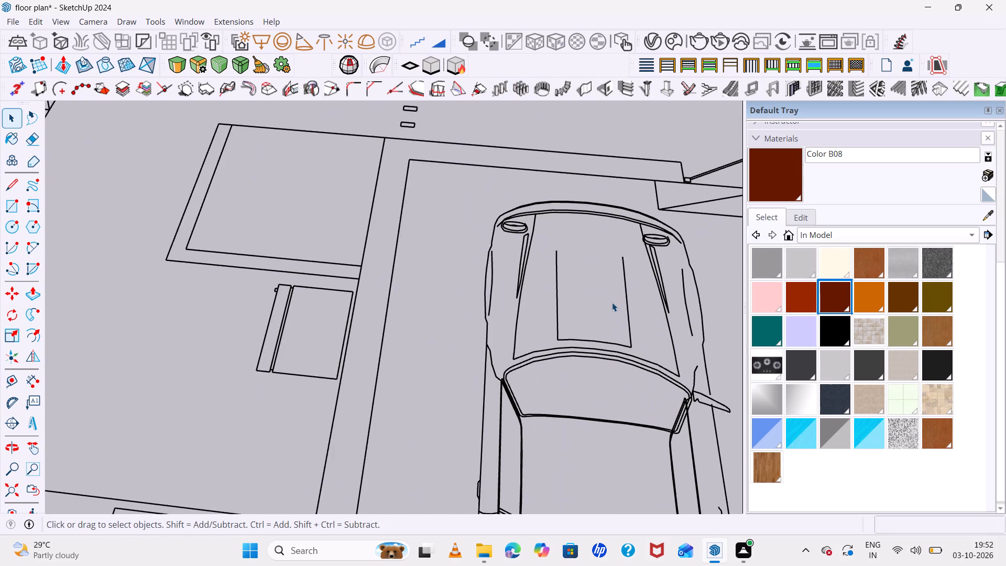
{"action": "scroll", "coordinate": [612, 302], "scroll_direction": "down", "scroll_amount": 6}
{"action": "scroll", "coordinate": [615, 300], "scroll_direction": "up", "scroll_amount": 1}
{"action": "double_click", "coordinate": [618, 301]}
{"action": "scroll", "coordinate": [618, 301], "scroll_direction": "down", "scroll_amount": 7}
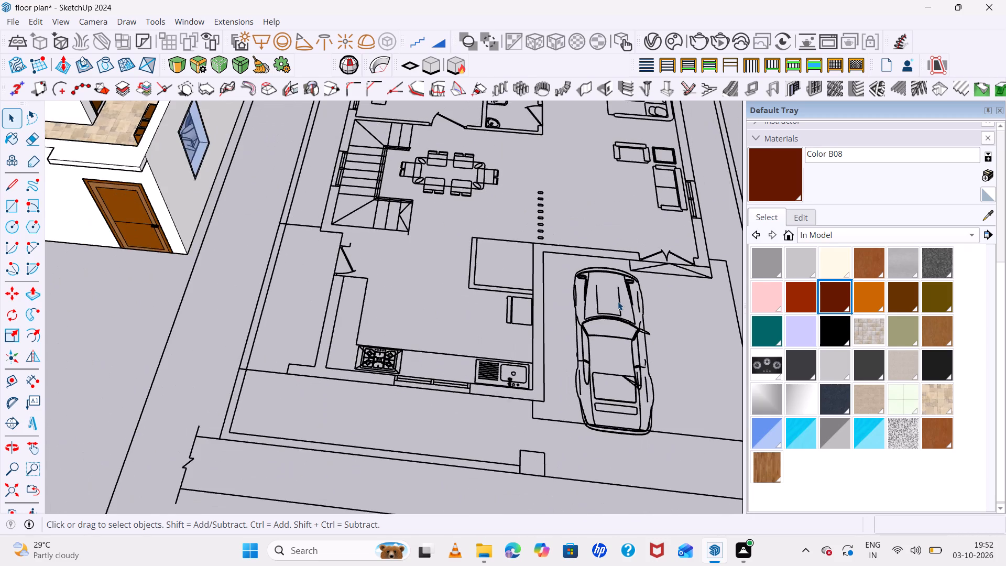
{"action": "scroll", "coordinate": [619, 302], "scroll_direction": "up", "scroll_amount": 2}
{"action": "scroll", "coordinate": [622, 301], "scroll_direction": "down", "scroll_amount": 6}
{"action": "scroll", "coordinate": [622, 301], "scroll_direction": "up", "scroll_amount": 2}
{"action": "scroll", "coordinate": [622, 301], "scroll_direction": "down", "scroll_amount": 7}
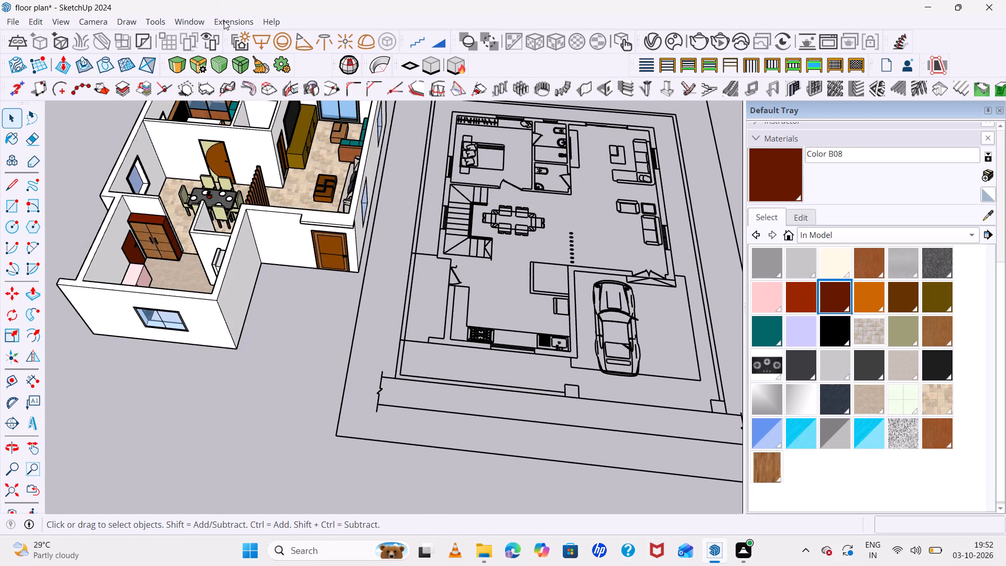
Search the 3D Warehouse for "car".
{"action": "left_click", "coordinate": [193, 20]}
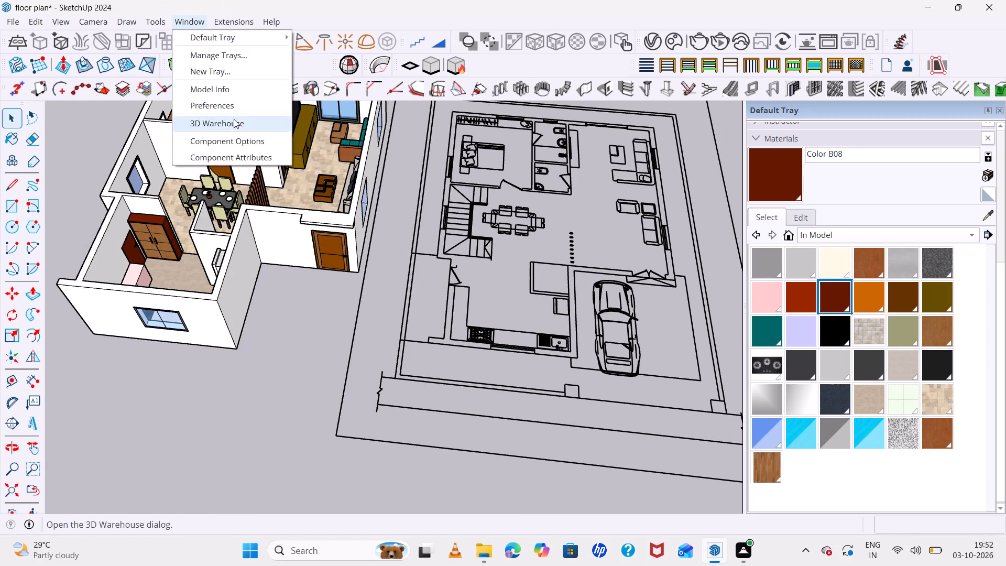
{"action": "left_click", "coordinate": [235, 122]}
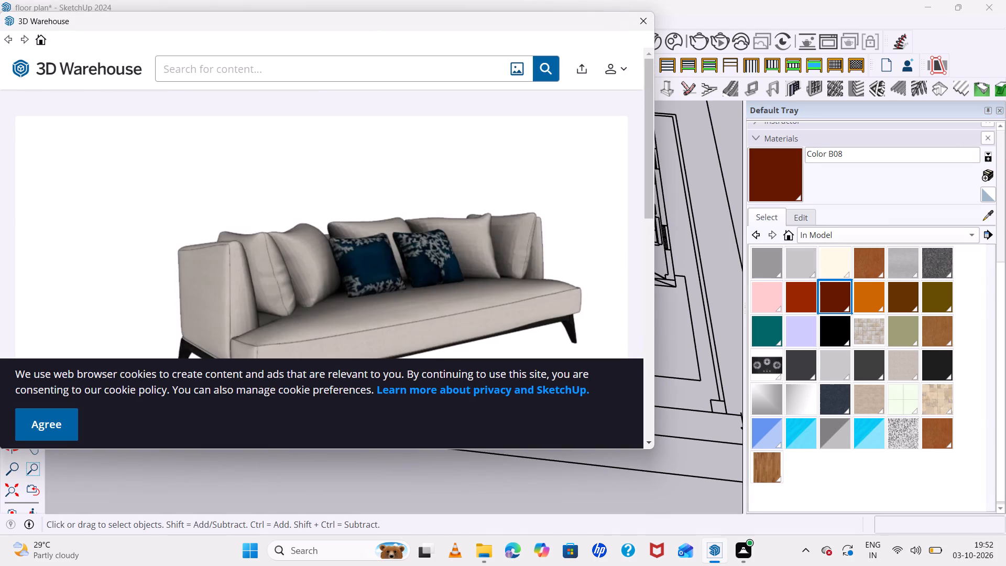
{"action": "double_click", "coordinate": [34, 39]}
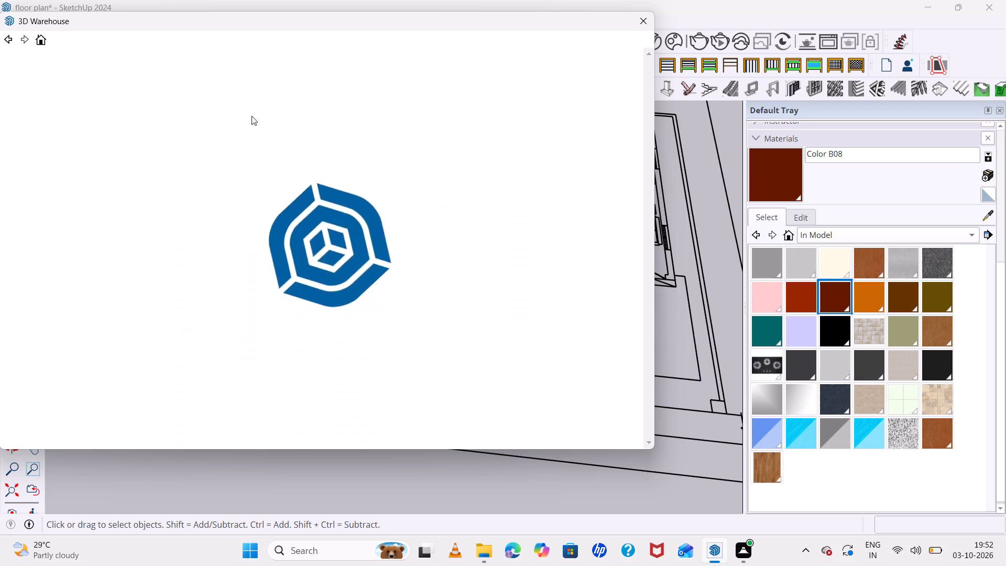
{"action": "left_click", "coordinate": [270, 275]}
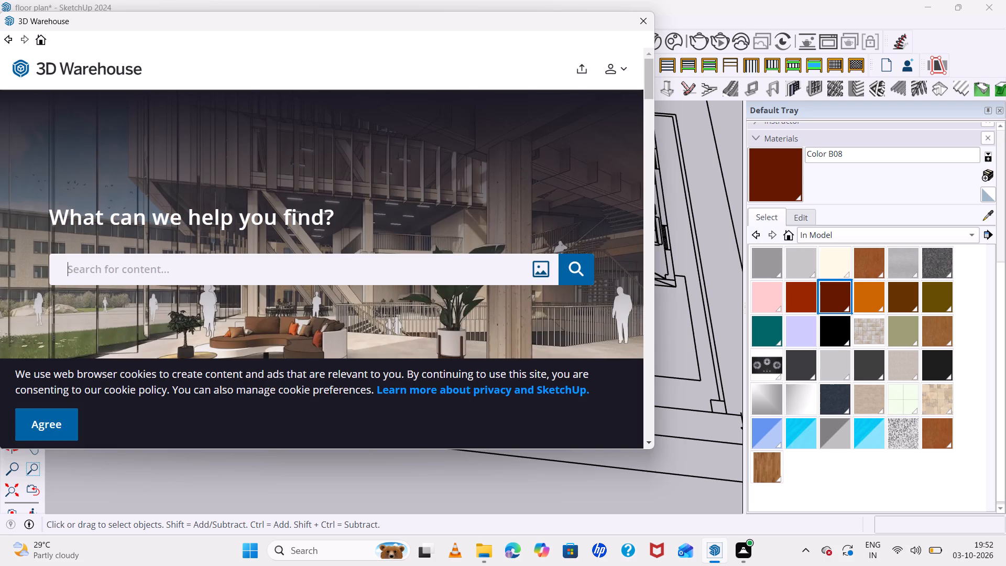
{"action": "type", "text": "car"}
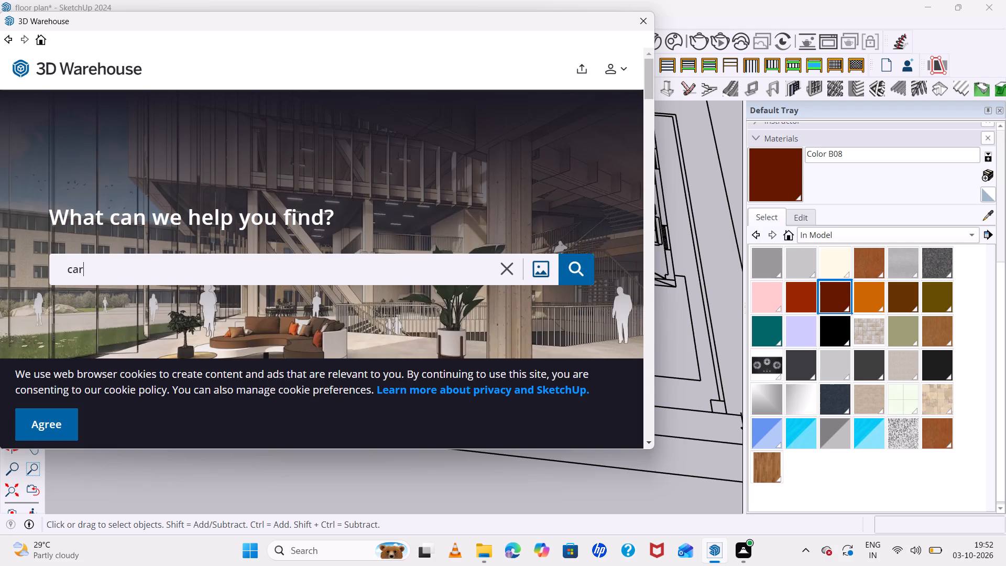
{"action": "key", "text": "Return"}
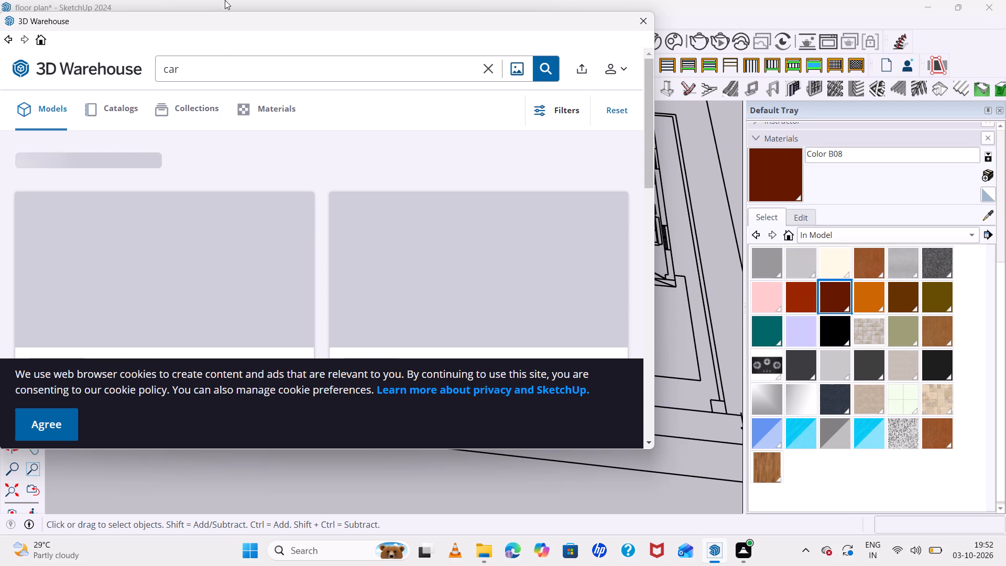
Choose the Car Audi A3 model from the search results and load it directly into the house model.
{"action": "scroll", "coordinate": [524, 267], "scroll_direction": "down", "scroll_amount": 4}
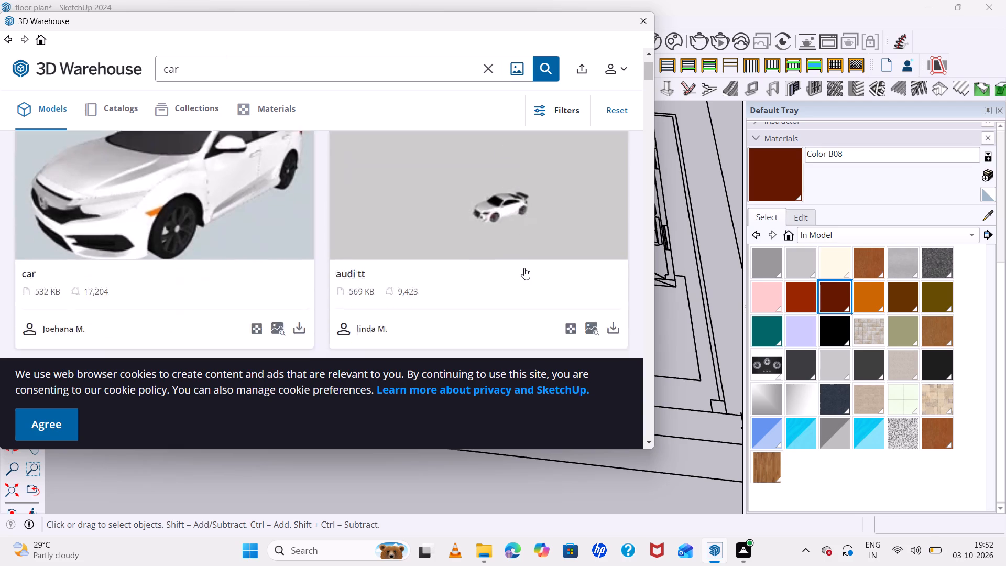
{"action": "scroll", "coordinate": [524, 268], "scroll_direction": "down", "scroll_amount": 1}
{"action": "scroll", "coordinate": [509, 236], "scroll_direction": "up", "scroll_amount": 6}
{"action": "scroll", "coordinate": [509, 236], "scroll_direction": "down", "scroll_amount": 4}
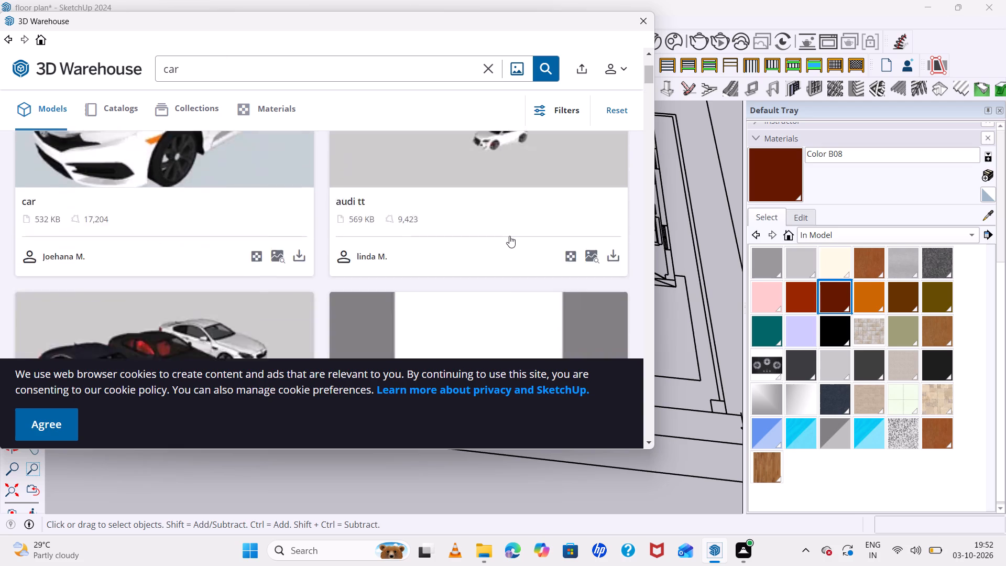
{"action": "scroll", "coordinate": [509, 236], "scroll_direction": "down", "scroll_amount": 7}
{"action": "scroll", "coordinate": [510, 236], "scroll_direction": "up", "scroll_amount": 5}
{"action": "scroll", "coordinate": [510, 236], "scroll_direction": "down", "scroll_amount": 2}
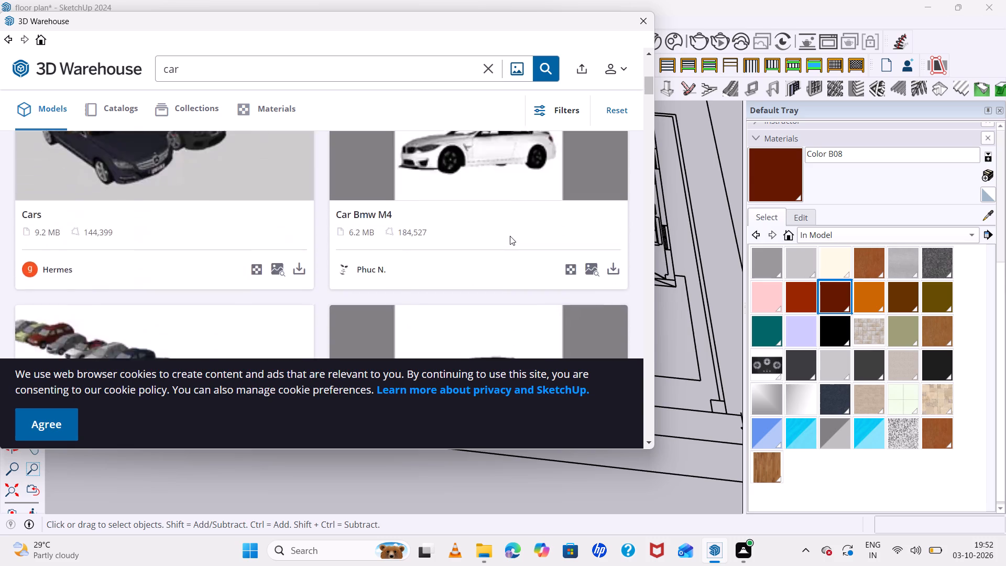
{"action": "scroll", "coordinate": [510, 236], "scroll_direction": "down", "scroll_amount": 3}
{"action": "scroll", "coordinate": [510, 236], "scroll_direction": "up", "scroll_amount": 2}
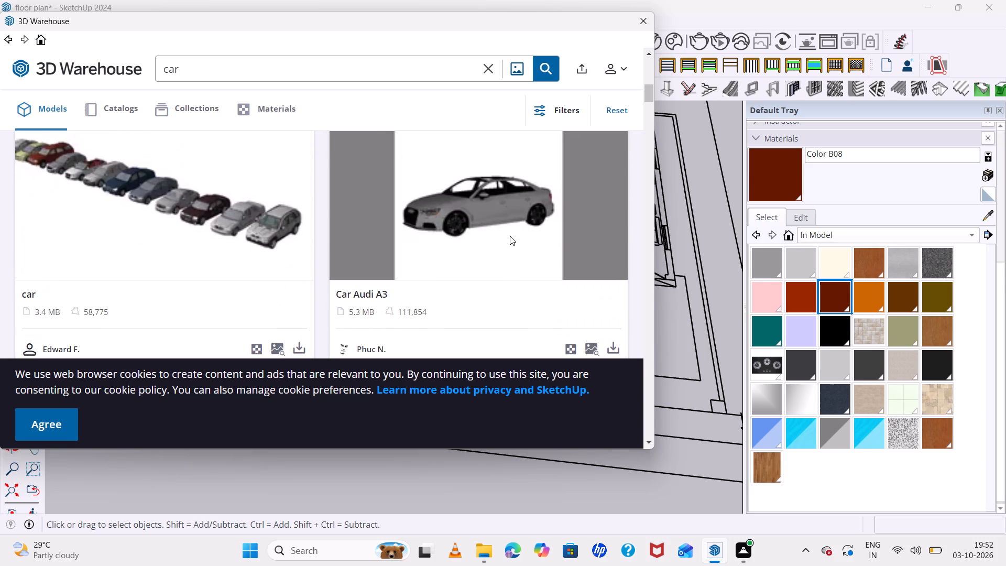
{"action": "scroll", "coordinate": [510, 236], "scroll_direction": "up", "scroll_amount": 4}
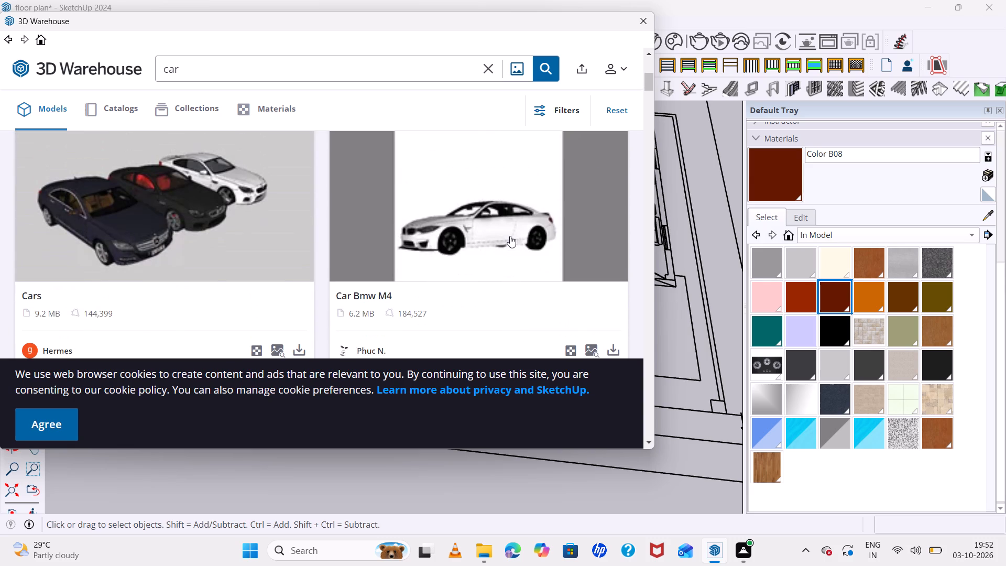
{"action": "scroll", "coordinate": [510, 236], "scroll_direction": "down", "scroll_amount": 5}
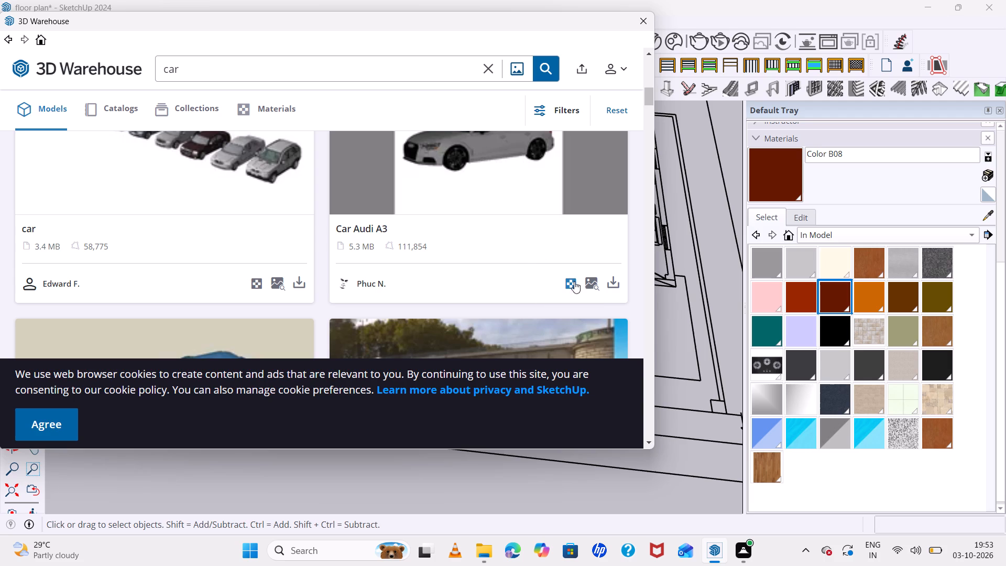
{"action": "left_click", "coordinate": [529, 187]}
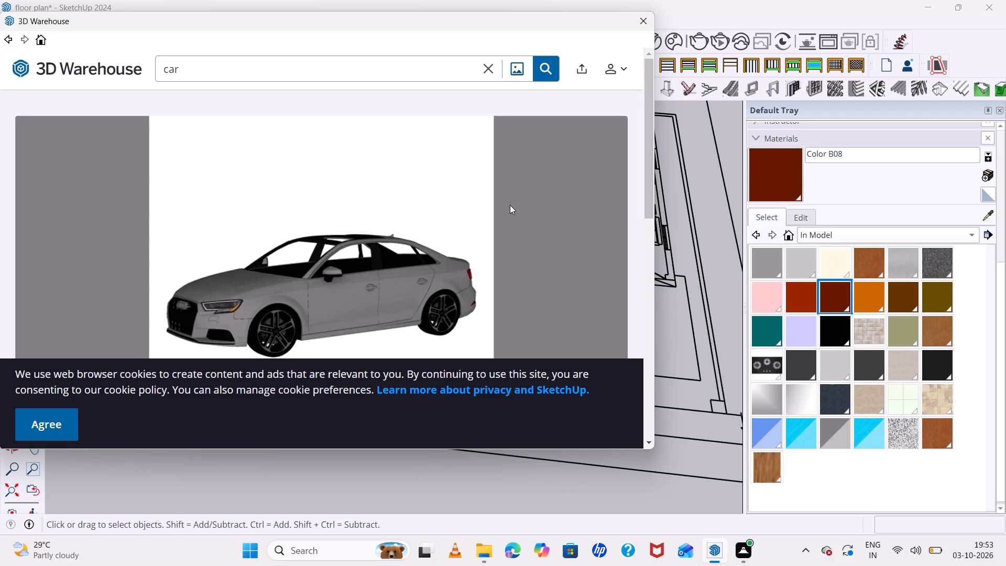
{"action": "scroll", "coordinate": [502, 208], "scroll_direction": "down", "scroll_amount": 5}
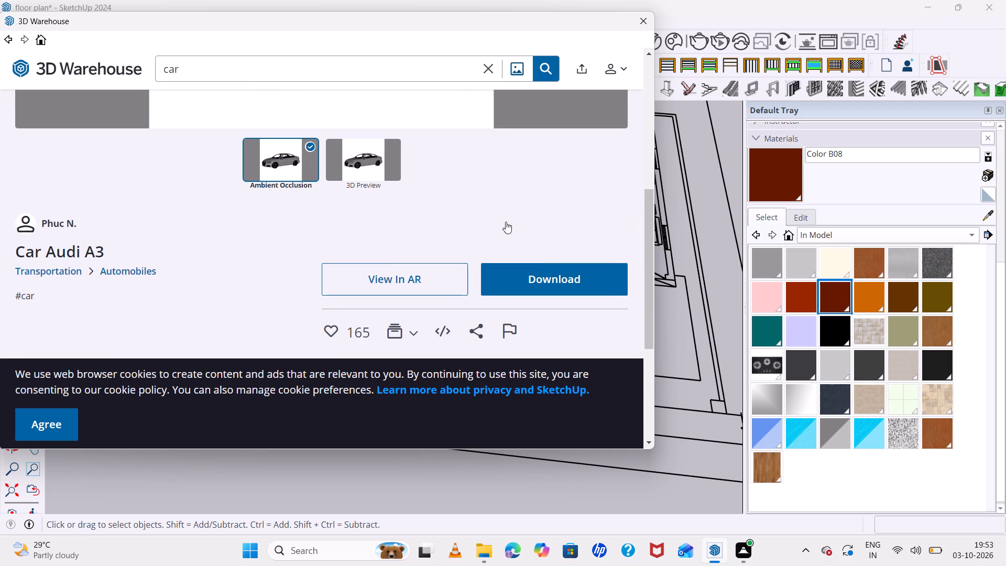
{"action": "left_click", "coordinate": [534, 279]}
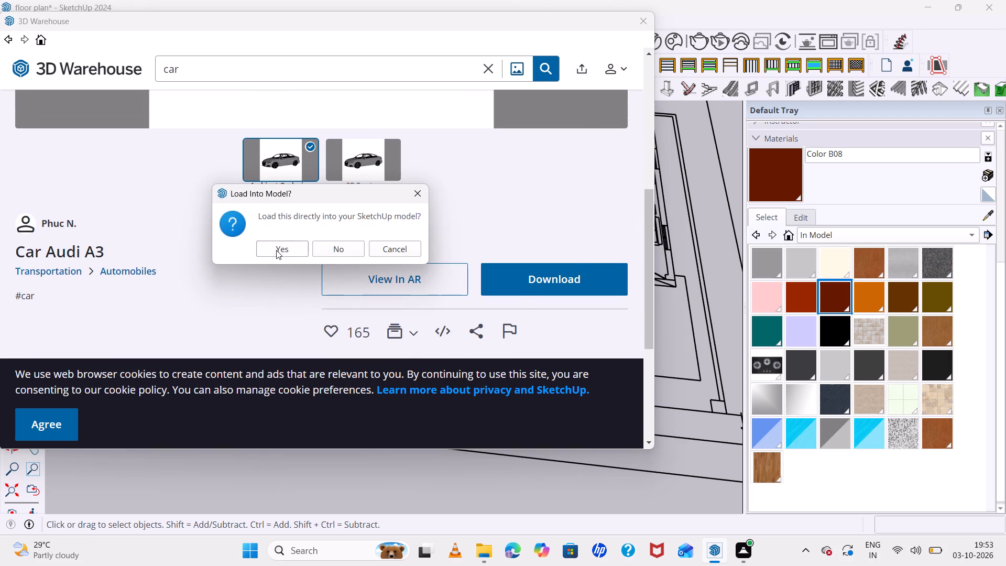
{"action": "left_click", "coordinate": [276, 251]}
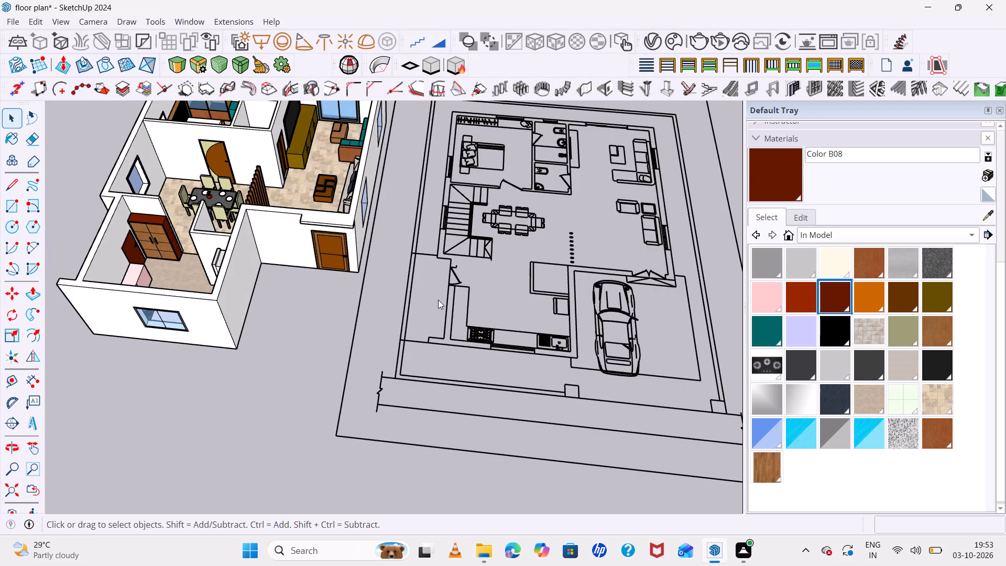
Place the car on the ground outside the brown entrance door, between the house and the floor plan.
{"action": "scroll", "coordinate": [445, 312], "scroll_direction": "down", "scroll_amount": 6}
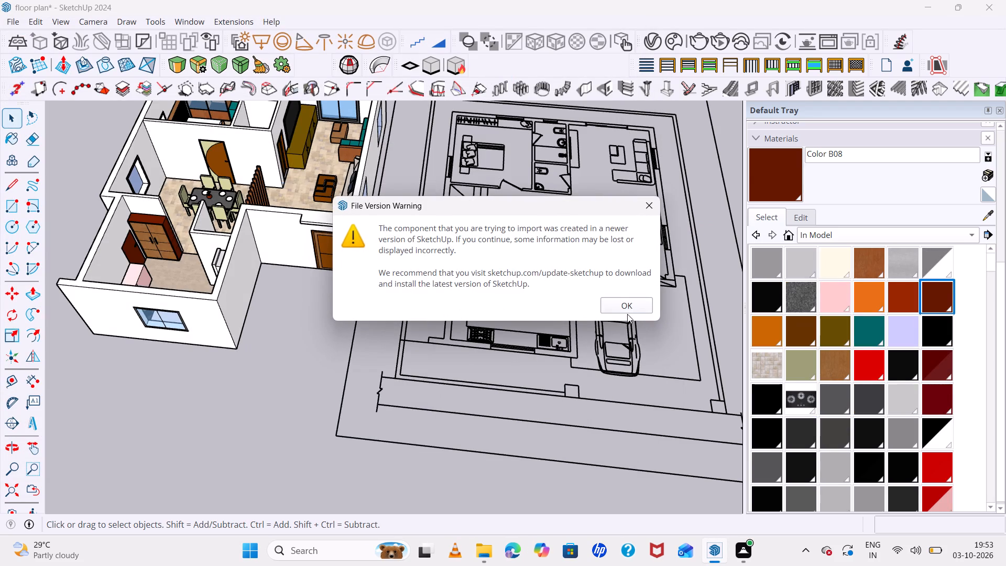
{"action": "left_click", "coordinate": [630, 310]}
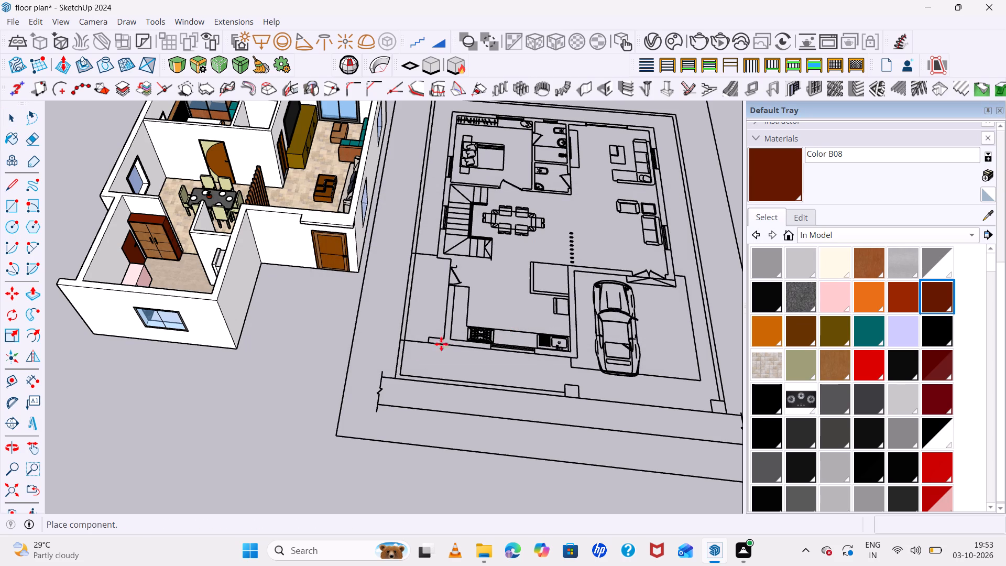
{"action": "left_click", "coordinate": [433, 404]}
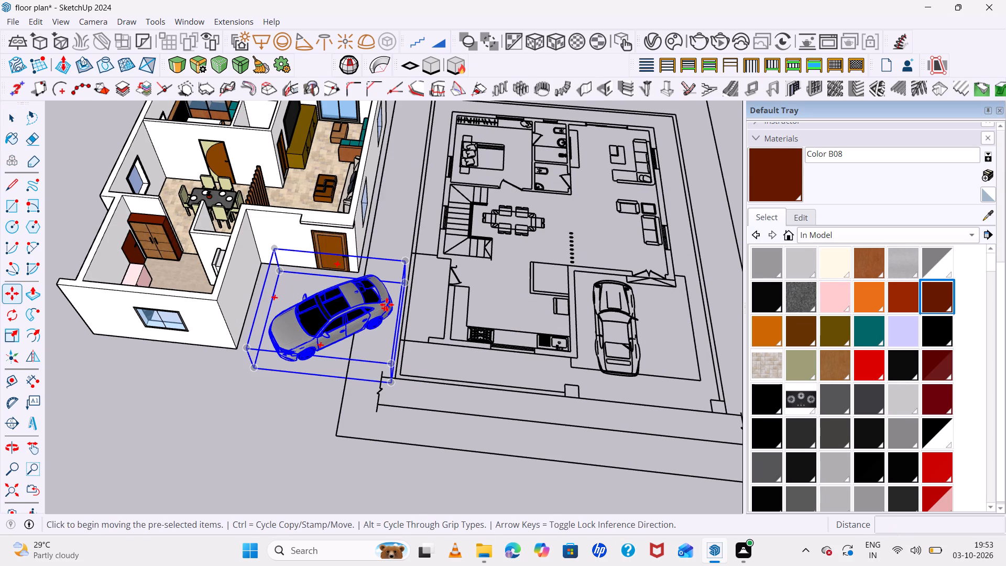
Rotate the car on the ground plane by about 123° to line up lengthwise with the parking area.
{"action": "key", "text": "q"}
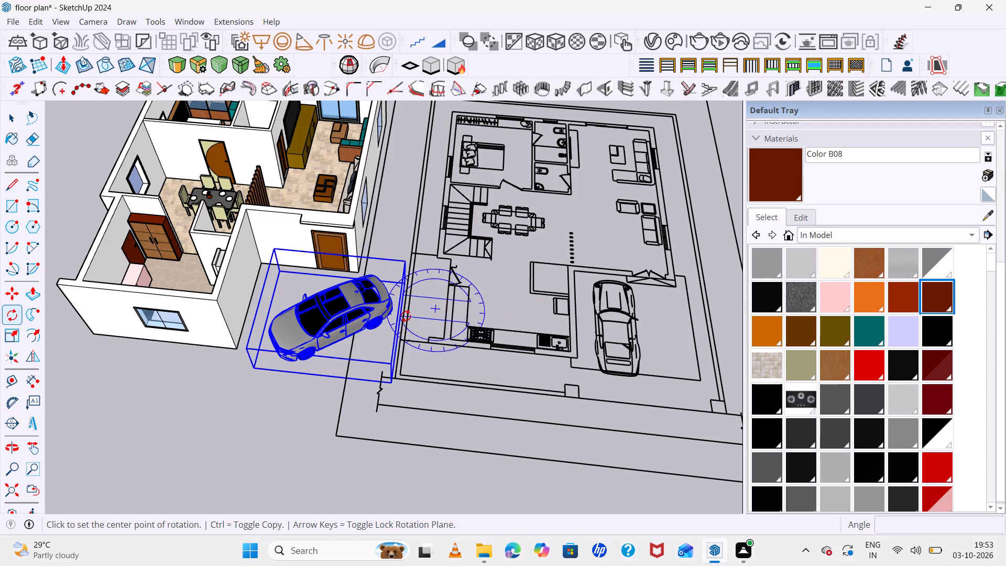
{"action": "left_click", "coordinate": [389, 305]}
{"action": "left_click", "coordinate": [490, 304]}
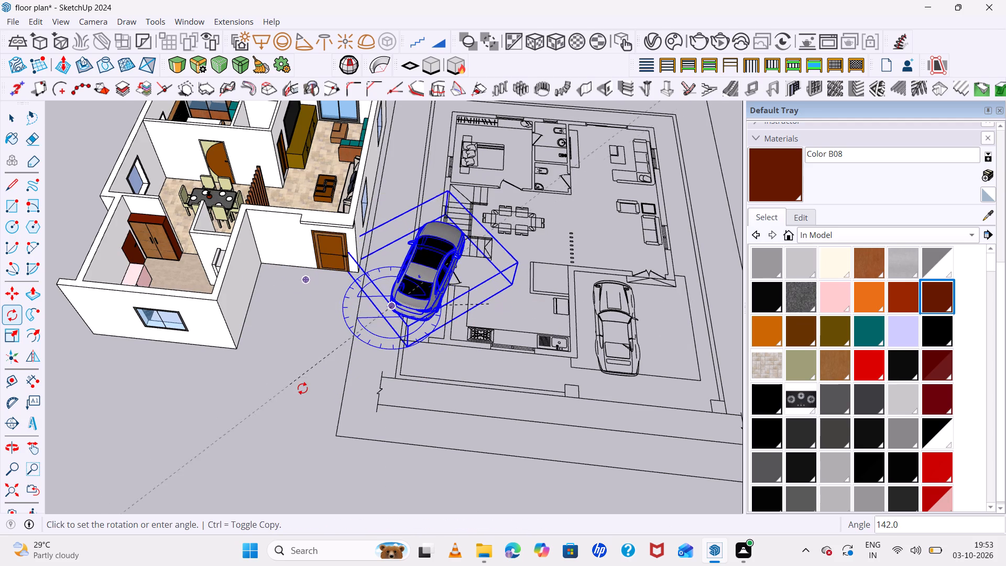
{"action": "left_click", "coordinate": [331, 390]}
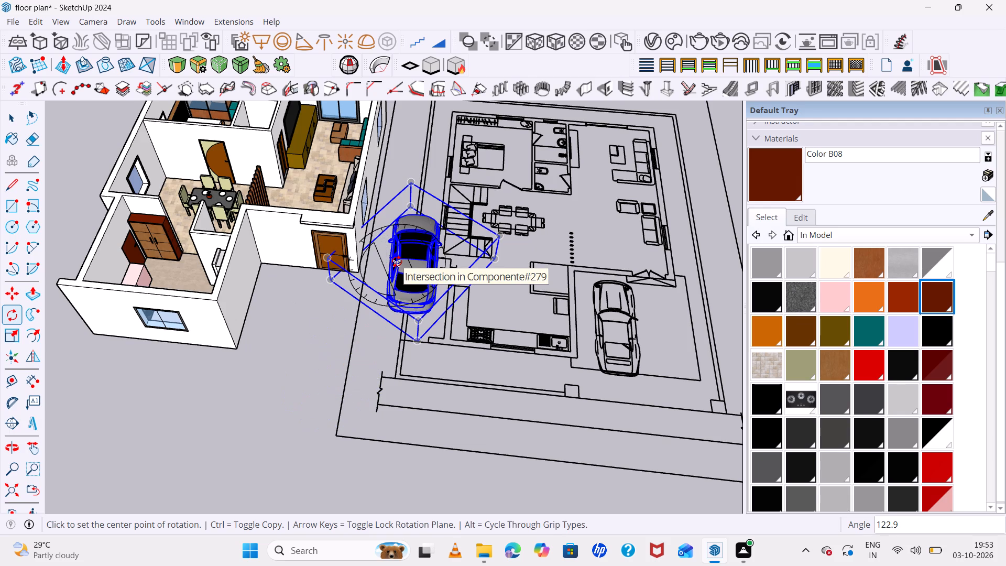
Explode the imported car component.
{"action": "right_click", "coordinate": [397, 258]}
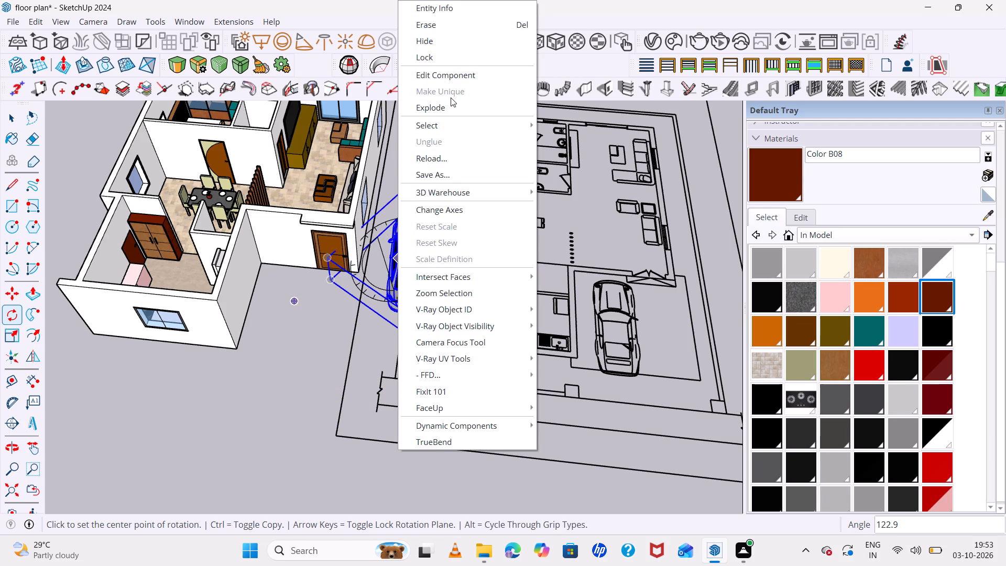
{"action": "left_click", "coordinate": [449, 105]}
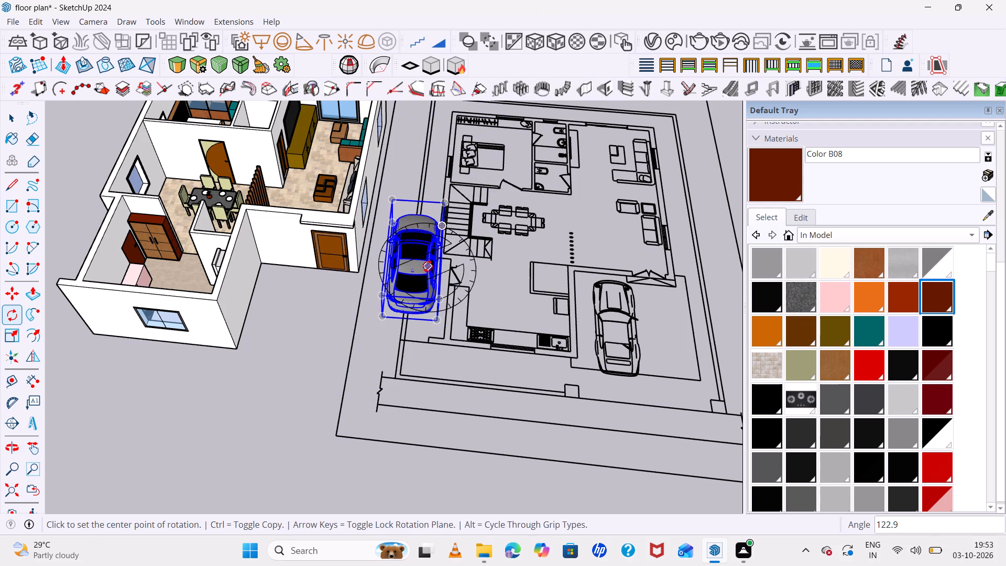
Move the car about 16' 8" into the house's parking area, in front of the brown entrance door.
{"action": "key", "text": "m"}
{"action": "left_click", "coordinate": [427, 263]}
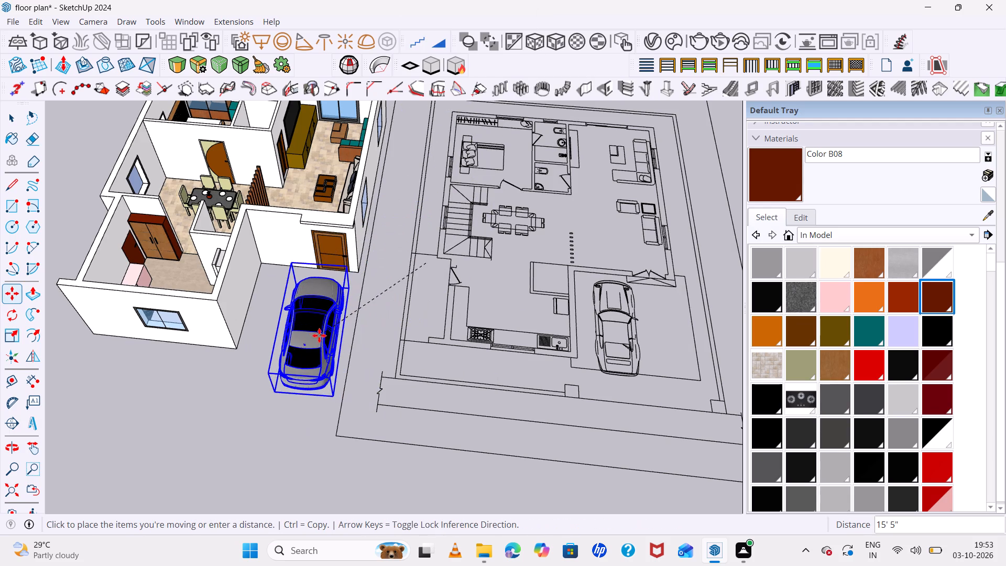
{"action": "left_click", "coordinate": [296, 320]}
{"action": "key", "text": "space"}
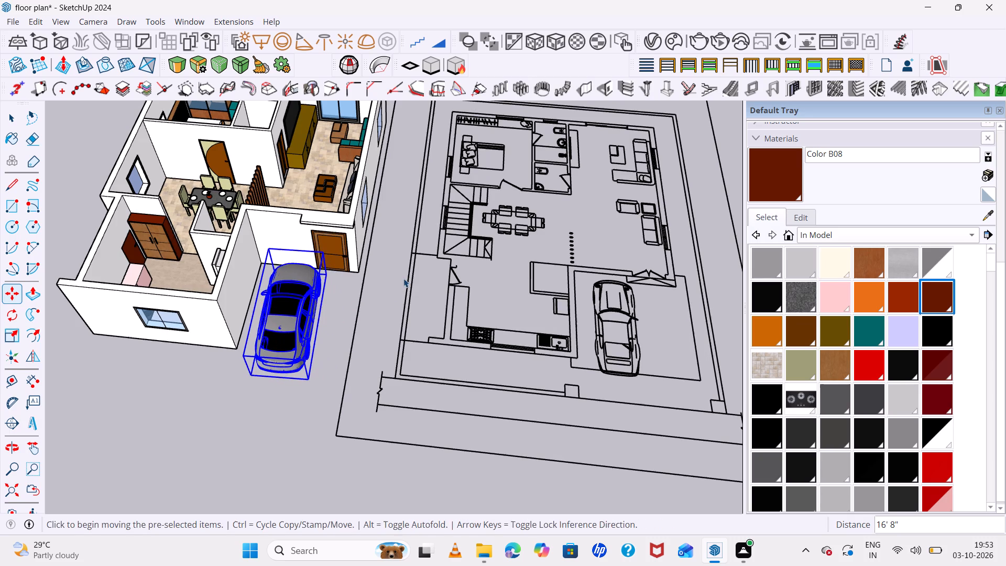
{"action": "left_click", "coordinate": [403, 278]}
Examine the parked car and its position against the house from above and from several sides.
{"action": "scroll", "coordinate": [371, 272], "scroll_direction": "down", "scroll_amount": 5}
{"action": "scroll", "coordinate": [348, 290], "scroll_direction": "up", "scroll_amount": 6}
{"action": "scroll", "coordinate": [278, 280], "scroll_direction": "up", "scroll_amount": 5}
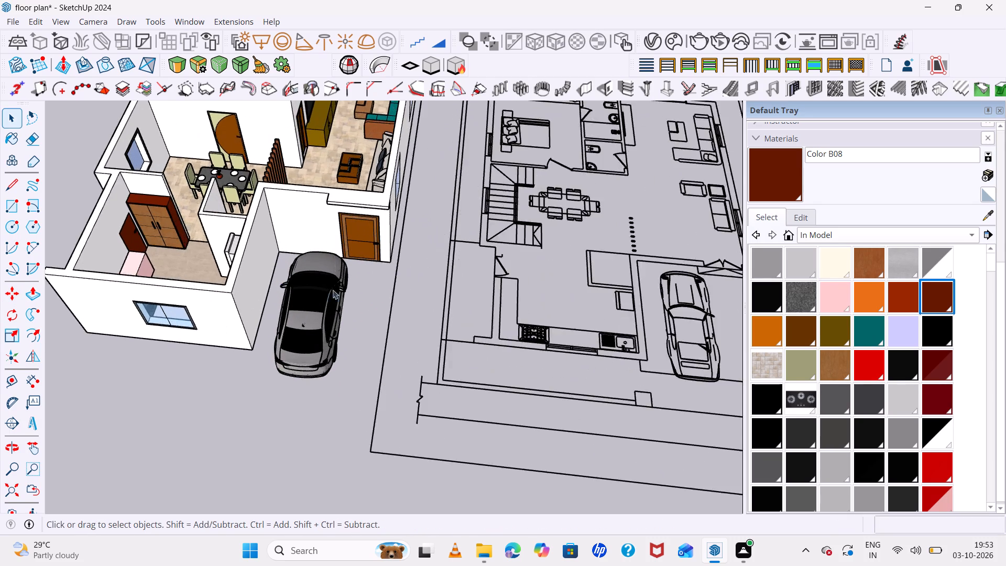
{"action": "middle_click_drag", "start_coordinate": [360, 300], "coordinate": [425, 263]}
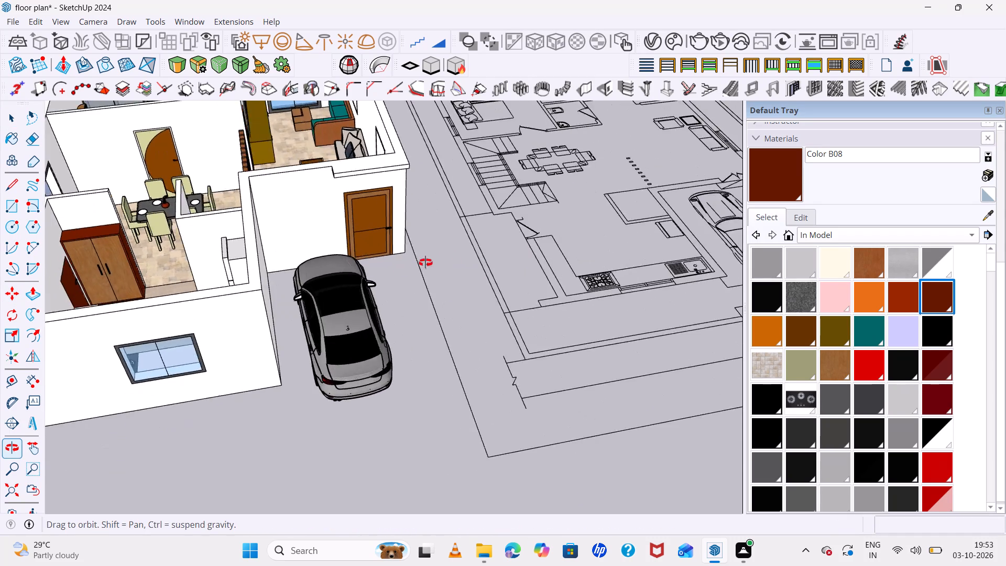
{"action": "middle_click_drag", "start_coordinate": [425, 263], "coordinate": [392, 273]}
{"action": "scroll", "coordinate": [388, 272], "scroll_direction": "down", "scroll_amount": 15}
{"action": "scroll", "coordinate": [219, 182], "scroll_direction": "up", "scroll_amount": 7}
{"action": "scroll", "coordinate": [310, 213], "scroll_direction": "up", "scroll_amount": 5}
{"action": "middle_click_drag", "start_coordinate": [391, 267], "coordinate": [704, 232]}
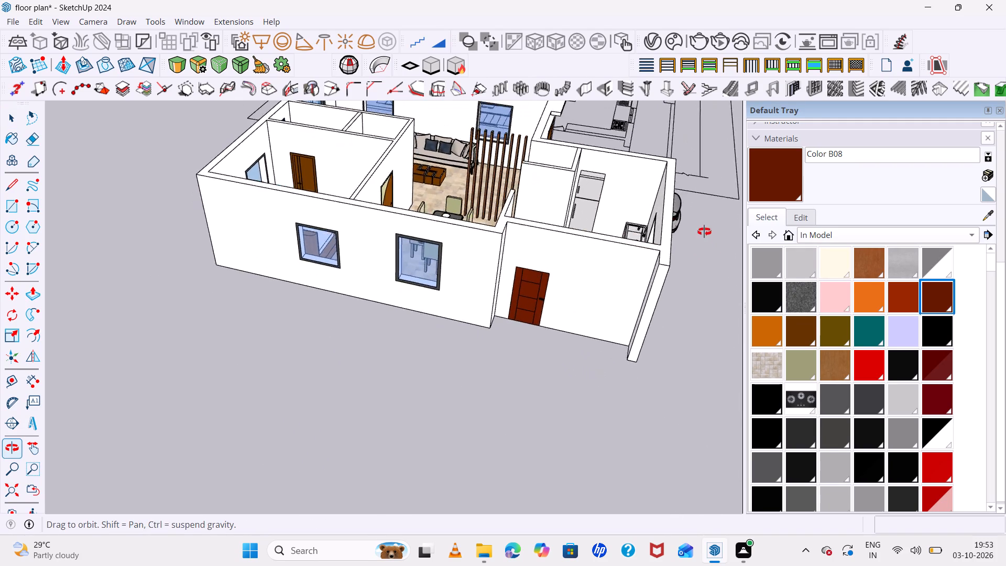
{"action": "middle_click_drag", "start_coordinate": [704, 232], "coordinate": [436, 254]}
{"action": "scroll", "coordinate": [415, 254], "scroll_direction": "down", "scroll_amount": 6}
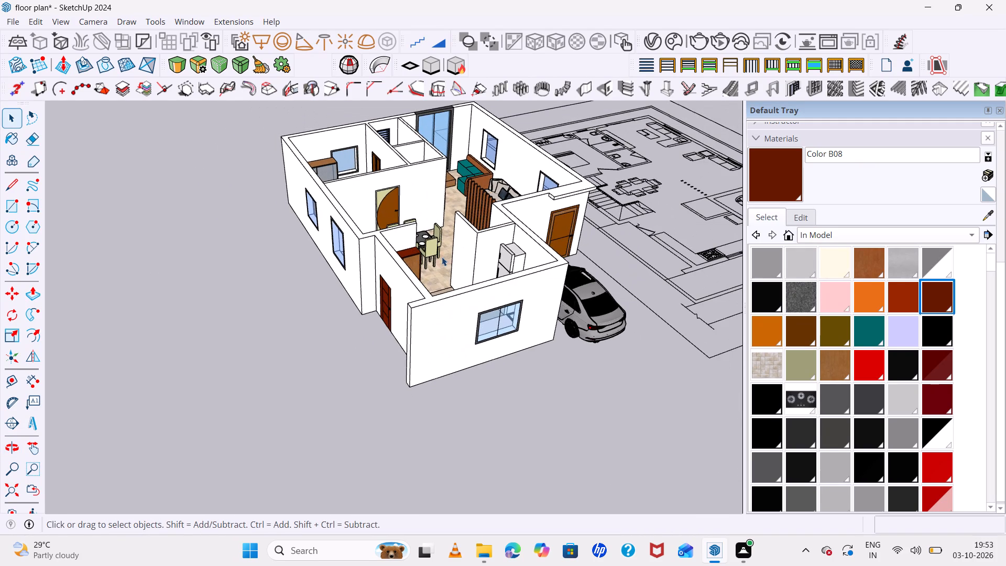
Examine the kitchen corner and the outer wall with the dark red panelled door up close.
{"action": "scroll", "coordinate": [631, 261], "scroll_direction": "up", "scroll_amount": 2}
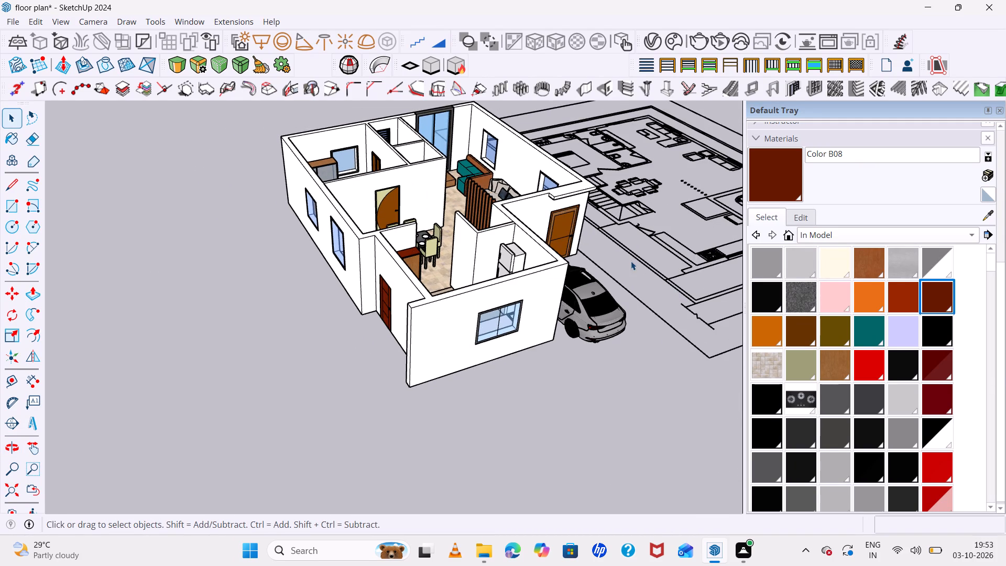
{"action": "scroll", "coordinate": [631, 261], "scroll_direction": "up", "scroll_amount": 5}
{"action": "scroll", "coordinate": [387, 285], "scroll_direction": "up", "scroll_amount": 6}
{"action": "middle_click_drag", "start_coordinate": [407, 320], "coordinate": [698, 267]}
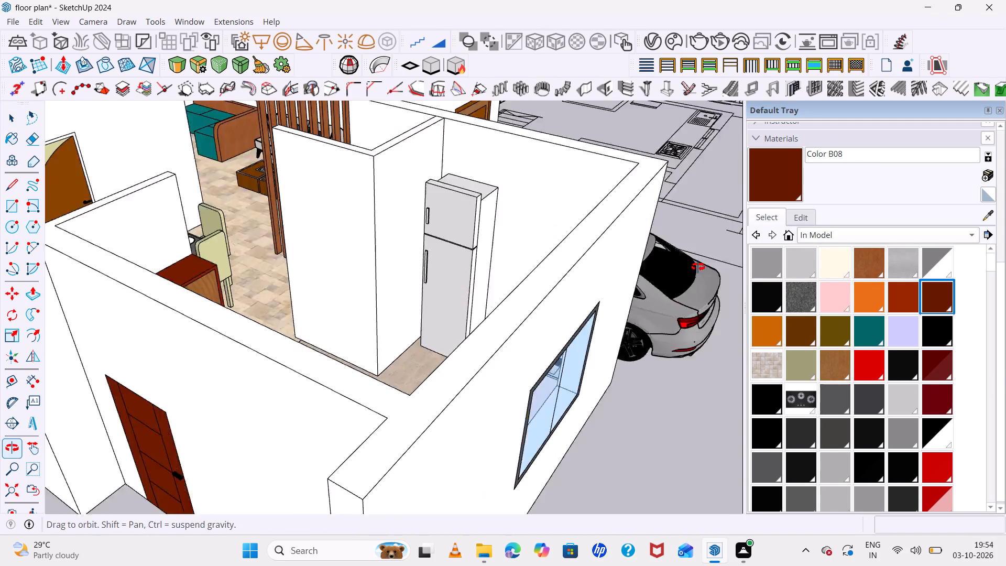
{"action": "middle_click_drag", "start_coordinate": [698, 267], "coordinate": [734, 242]}
{"action": "middle_click", "coordinate": [733, 242]}
{"action": "scroll", "coordinate": [560, 253], "scroll_direction": "down", "scroll_amount": 7}
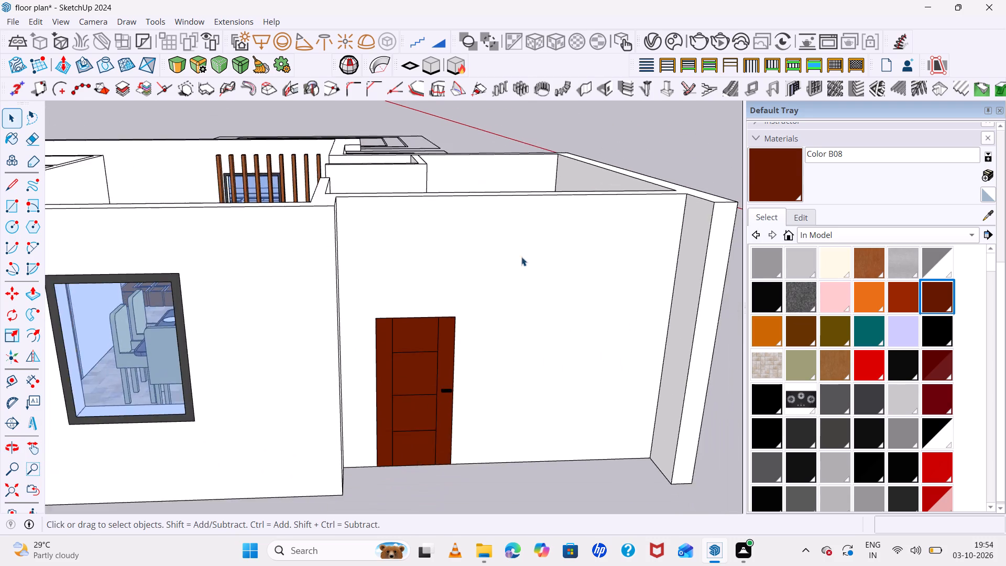
{"action": "scroll", "coordinate": [506, 257], "scroll_direction": "down", "scroll_amount": 7}
{"action": "scroll", "coordinate": [545, 293], "scroll_direction": "up", "scroll_amount": 6}
{"action": "middle_click_drag", "start_coordinate": [564, 326], "coordinate": [568, 283]}
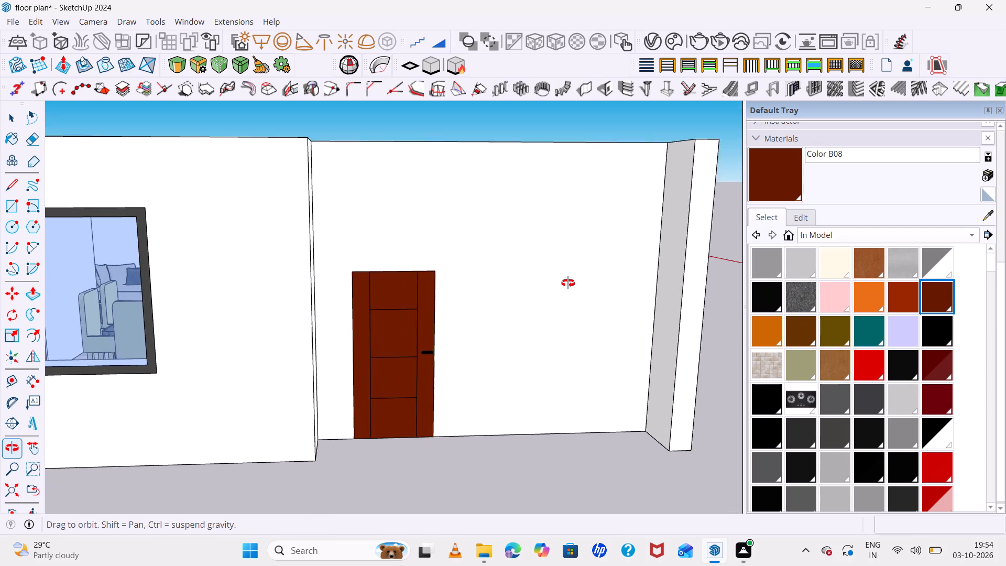
{"action": "middle_click_drag", "start_coordinate": [568, 283], "coordinate": [461, 300]}
{"action": "middle_click", "coordinate": [461, 300]}
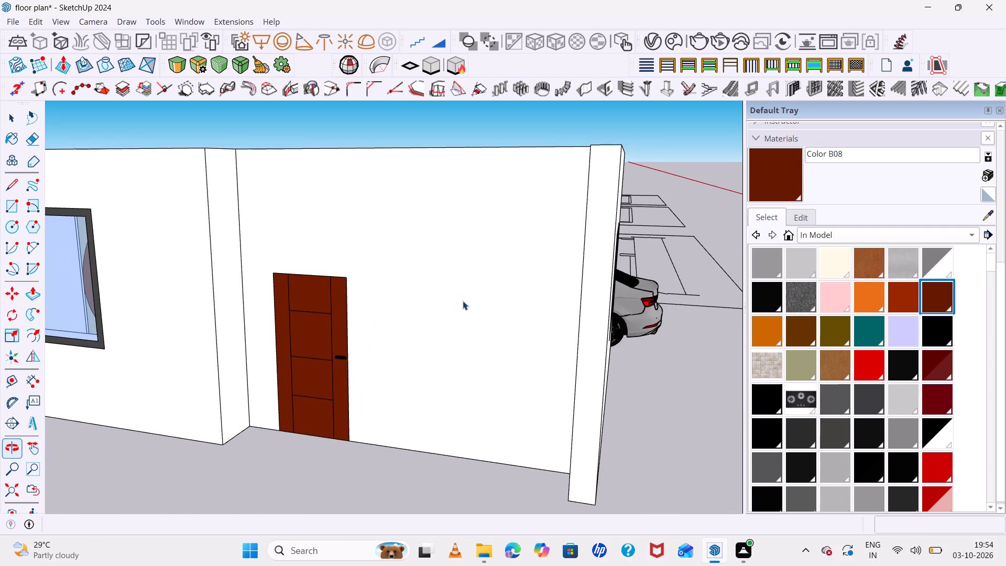
Examine the house and the parked car from the outer walls and from above.
{"action": "scroll", "coordinate": [463, 300], "scroll_direction": "down", "scroll_amount": 14}
{"action": "scroll", "coordinate": [501, 319], "scroll_direction": "down", "scroll_amount": 3}
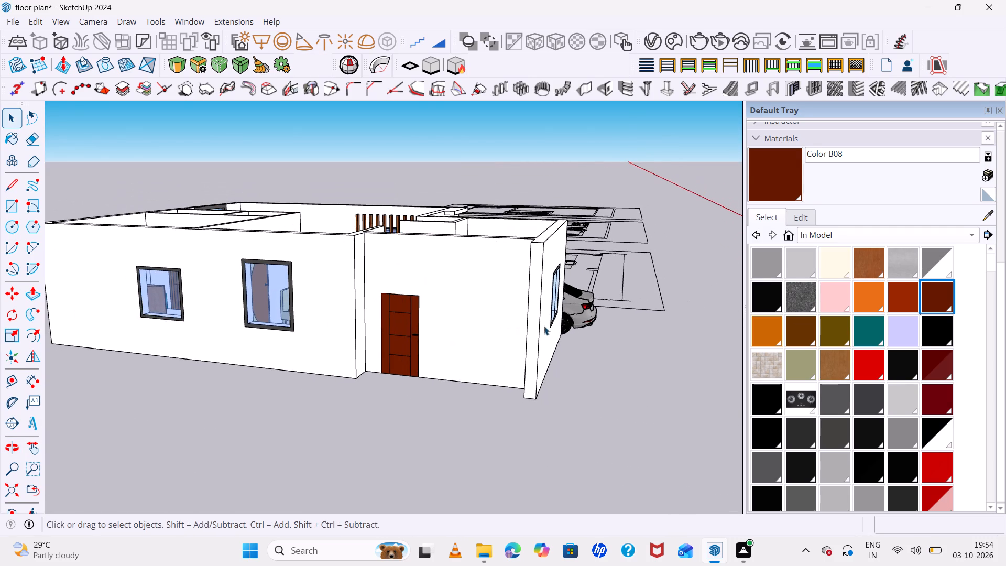
{"action": "middle_click_drag", "start_coordinate": [544, 326], "coordinate": [297, 343]}
{"action": "middle_click", "coordinate": [297, 343]}
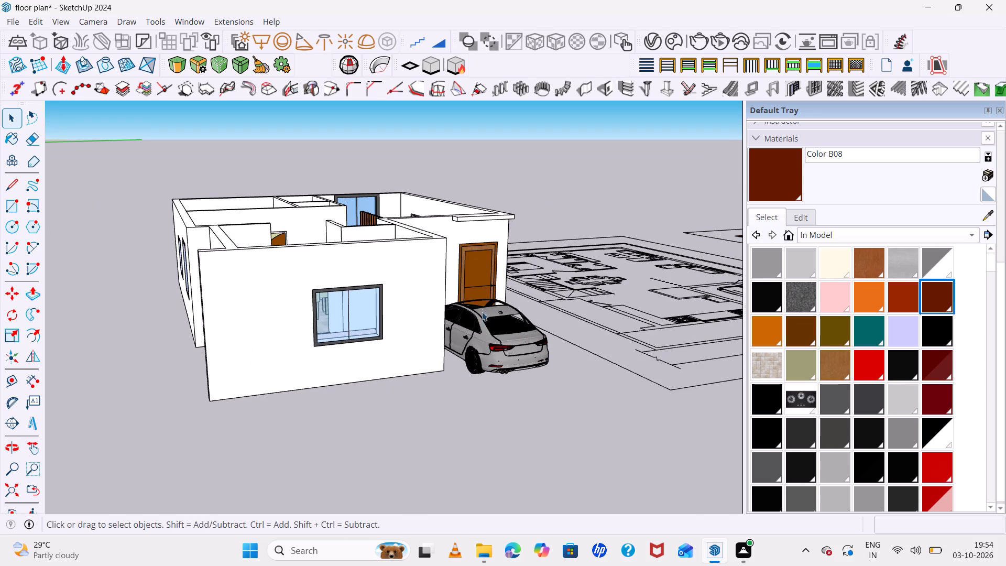
{"action": "scroll", "coordinate": [500, 324], "scroll_direction": "down", "scroll_amount": 5}
{"action": "middle_click_drag", "start_coordinate": [521, 333], "coordinate": [441, 388]}
{"action": "middle_click", "coordinate": [441, 388]}
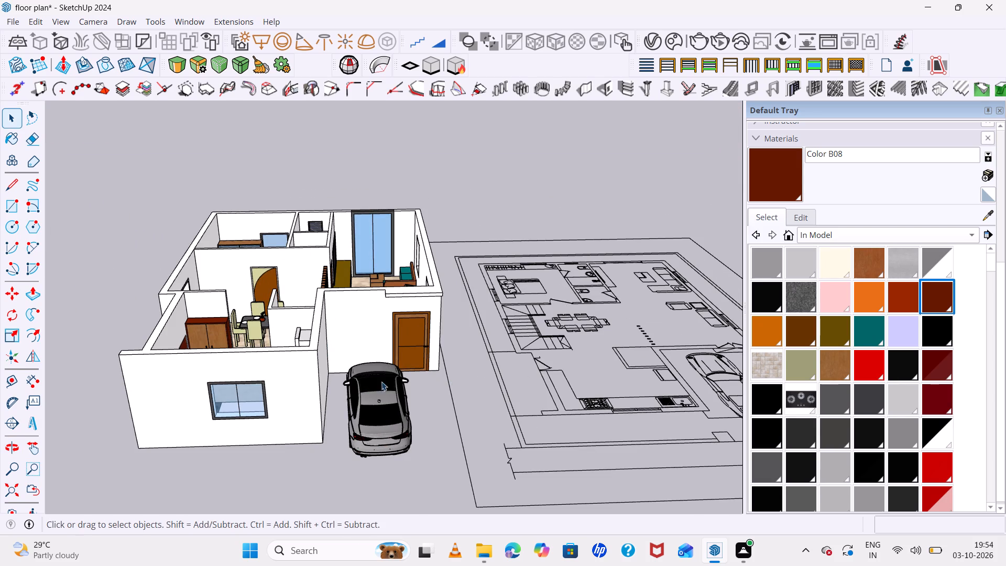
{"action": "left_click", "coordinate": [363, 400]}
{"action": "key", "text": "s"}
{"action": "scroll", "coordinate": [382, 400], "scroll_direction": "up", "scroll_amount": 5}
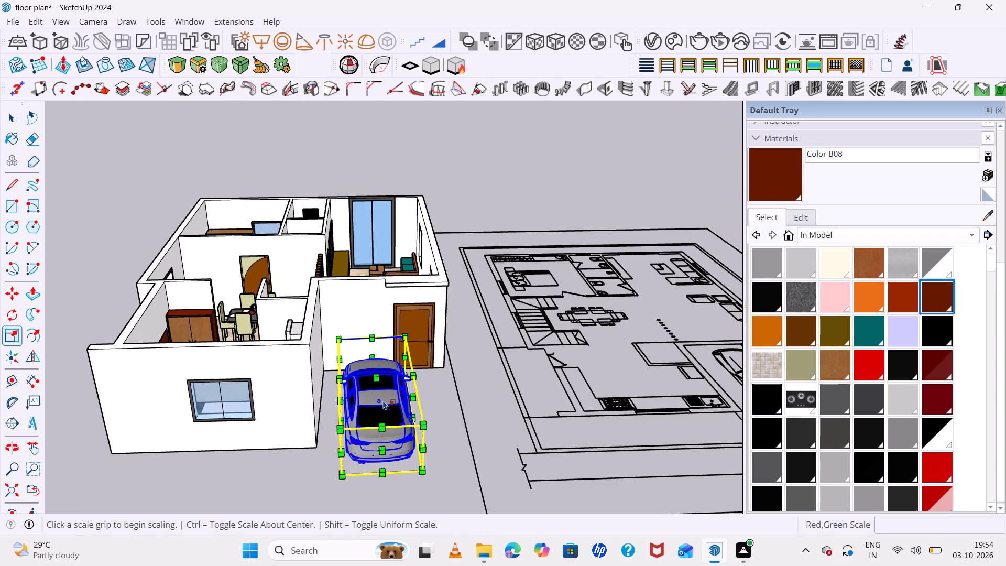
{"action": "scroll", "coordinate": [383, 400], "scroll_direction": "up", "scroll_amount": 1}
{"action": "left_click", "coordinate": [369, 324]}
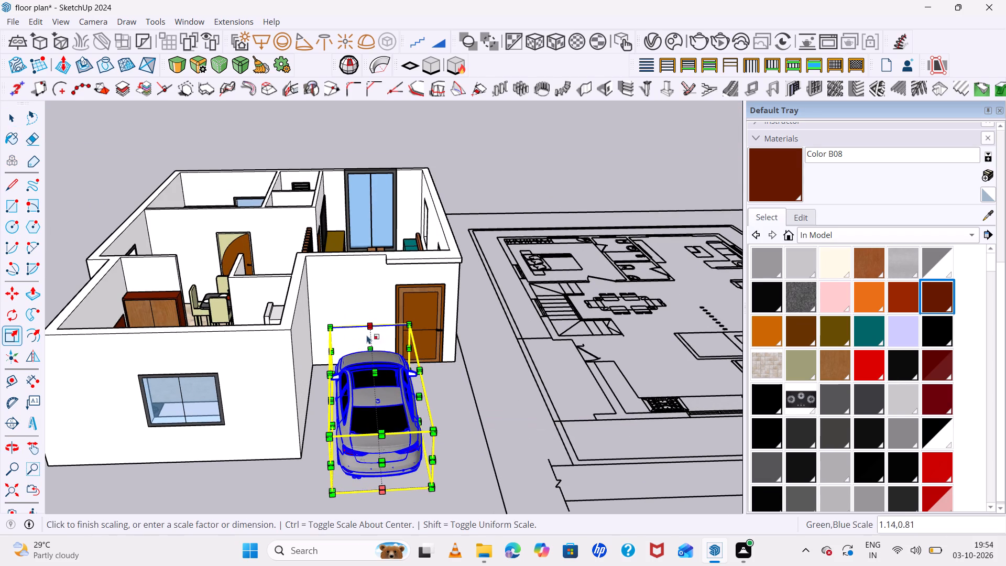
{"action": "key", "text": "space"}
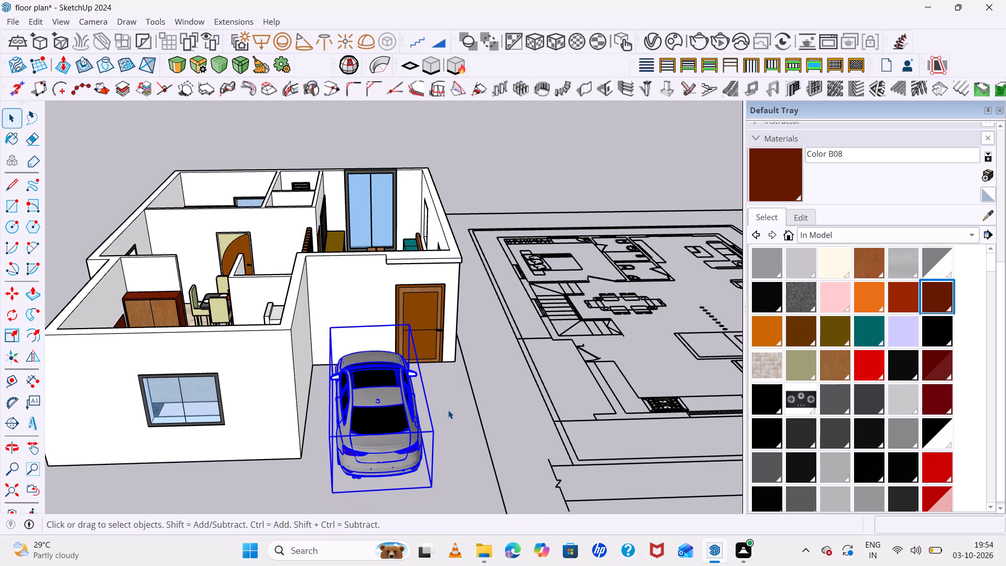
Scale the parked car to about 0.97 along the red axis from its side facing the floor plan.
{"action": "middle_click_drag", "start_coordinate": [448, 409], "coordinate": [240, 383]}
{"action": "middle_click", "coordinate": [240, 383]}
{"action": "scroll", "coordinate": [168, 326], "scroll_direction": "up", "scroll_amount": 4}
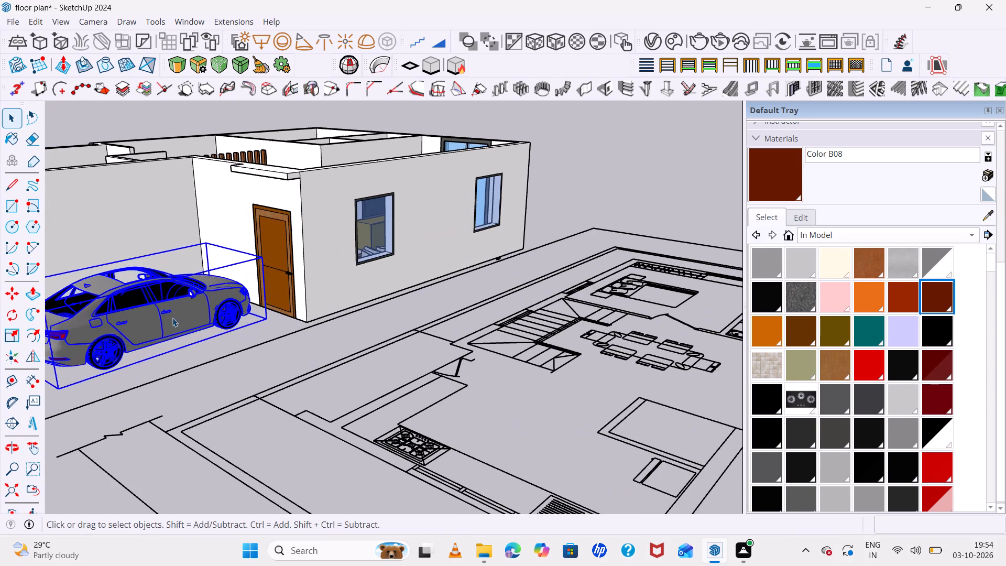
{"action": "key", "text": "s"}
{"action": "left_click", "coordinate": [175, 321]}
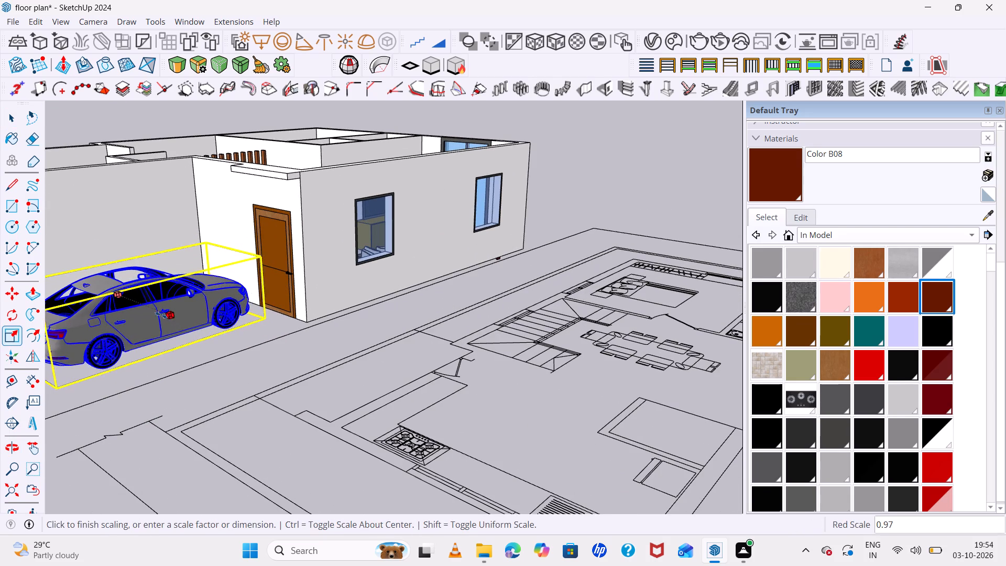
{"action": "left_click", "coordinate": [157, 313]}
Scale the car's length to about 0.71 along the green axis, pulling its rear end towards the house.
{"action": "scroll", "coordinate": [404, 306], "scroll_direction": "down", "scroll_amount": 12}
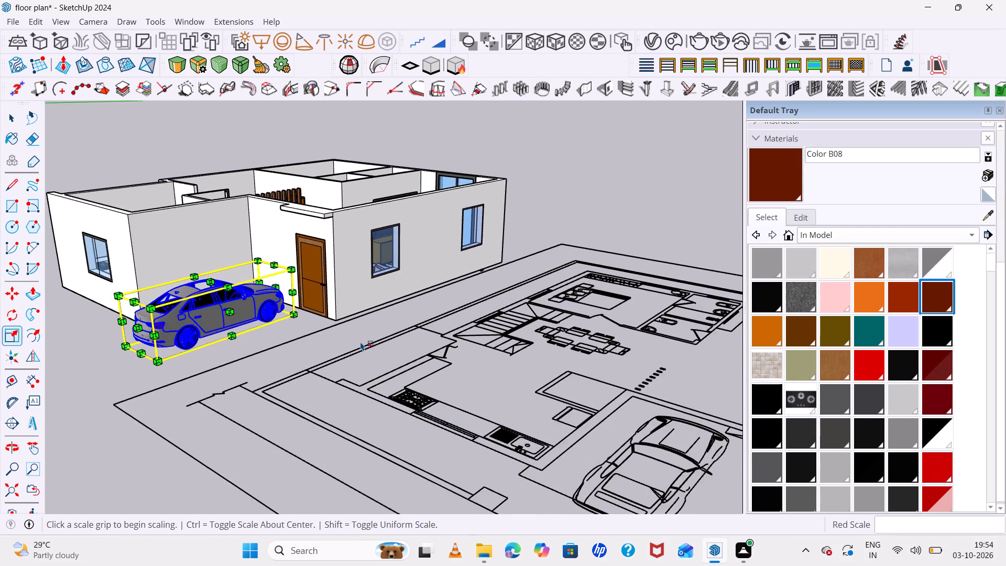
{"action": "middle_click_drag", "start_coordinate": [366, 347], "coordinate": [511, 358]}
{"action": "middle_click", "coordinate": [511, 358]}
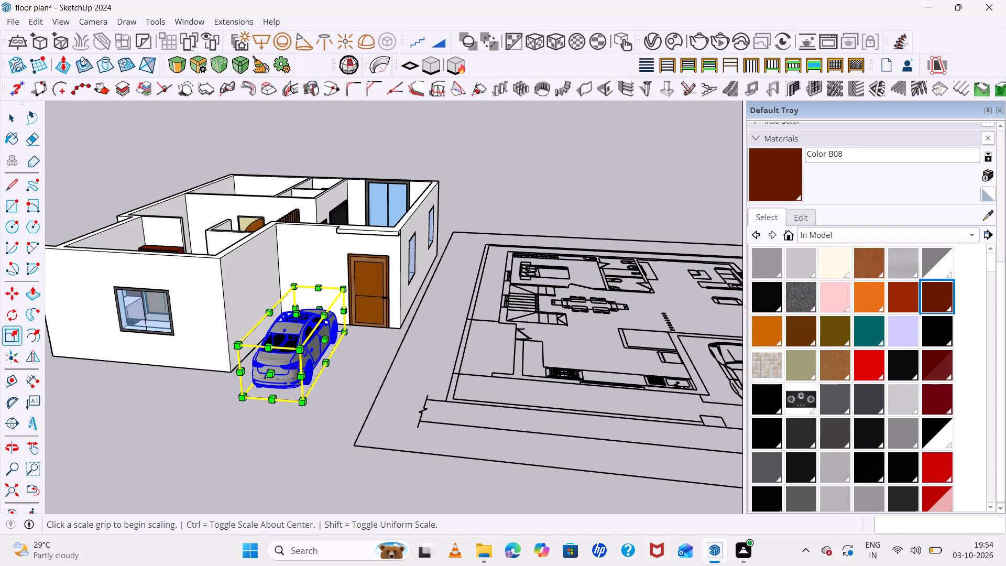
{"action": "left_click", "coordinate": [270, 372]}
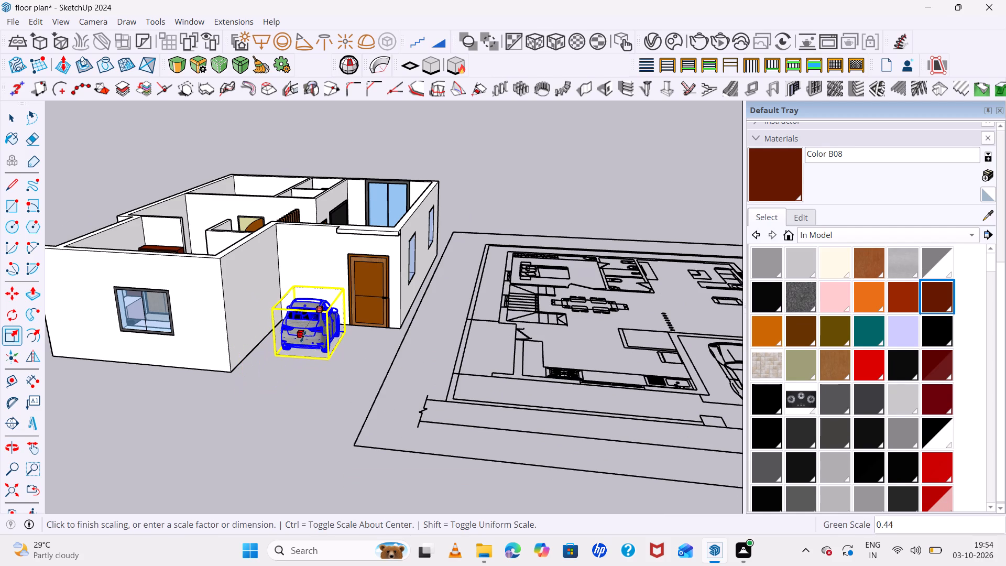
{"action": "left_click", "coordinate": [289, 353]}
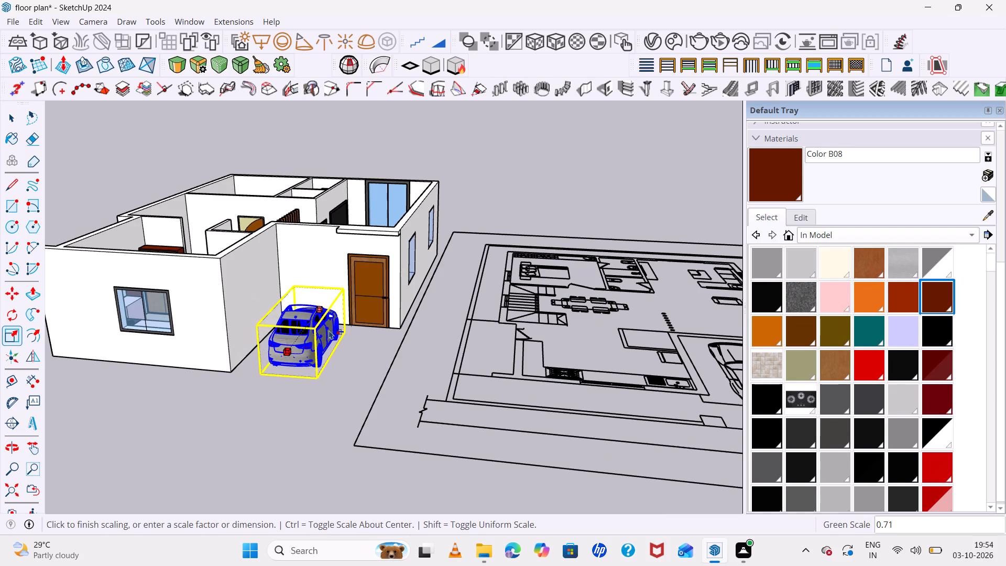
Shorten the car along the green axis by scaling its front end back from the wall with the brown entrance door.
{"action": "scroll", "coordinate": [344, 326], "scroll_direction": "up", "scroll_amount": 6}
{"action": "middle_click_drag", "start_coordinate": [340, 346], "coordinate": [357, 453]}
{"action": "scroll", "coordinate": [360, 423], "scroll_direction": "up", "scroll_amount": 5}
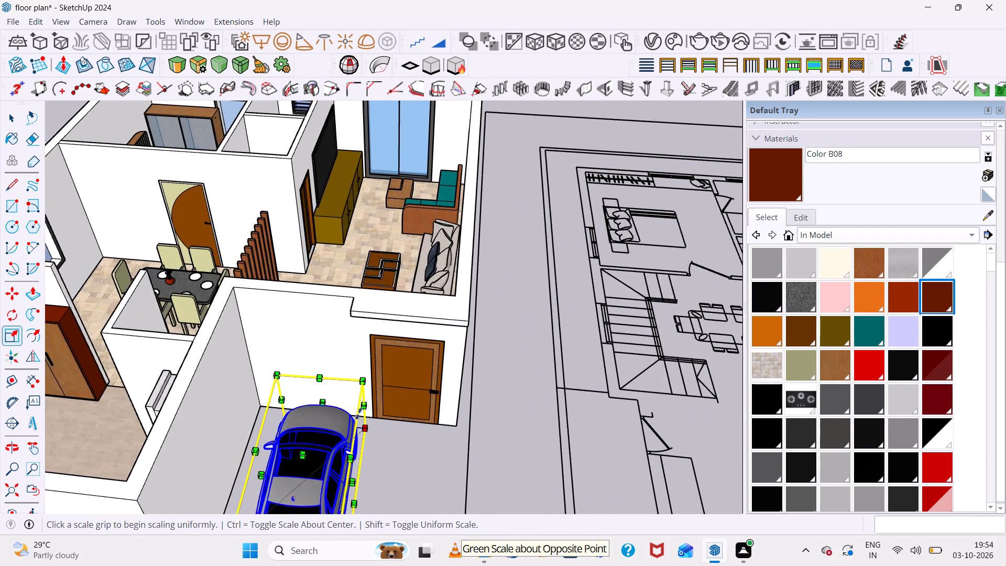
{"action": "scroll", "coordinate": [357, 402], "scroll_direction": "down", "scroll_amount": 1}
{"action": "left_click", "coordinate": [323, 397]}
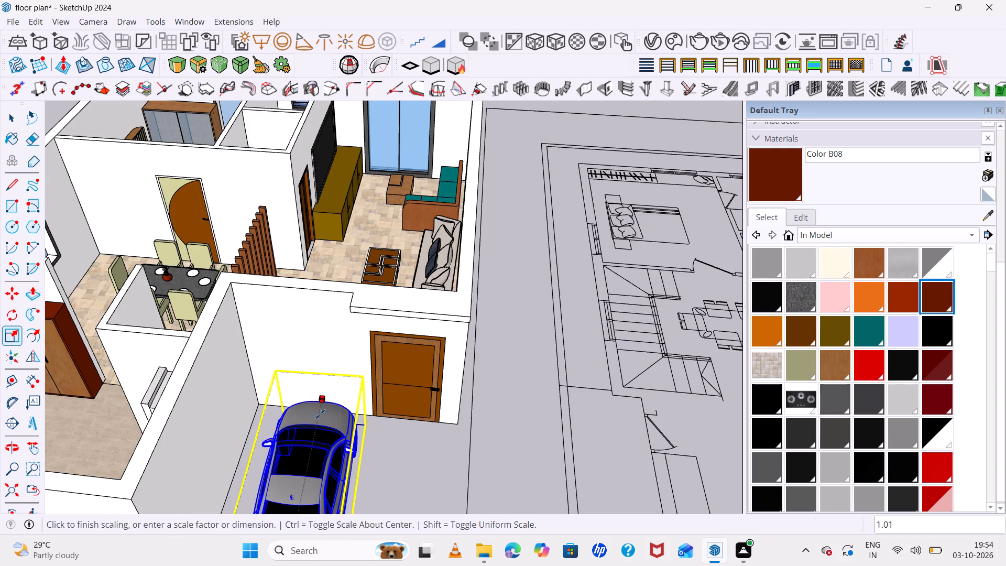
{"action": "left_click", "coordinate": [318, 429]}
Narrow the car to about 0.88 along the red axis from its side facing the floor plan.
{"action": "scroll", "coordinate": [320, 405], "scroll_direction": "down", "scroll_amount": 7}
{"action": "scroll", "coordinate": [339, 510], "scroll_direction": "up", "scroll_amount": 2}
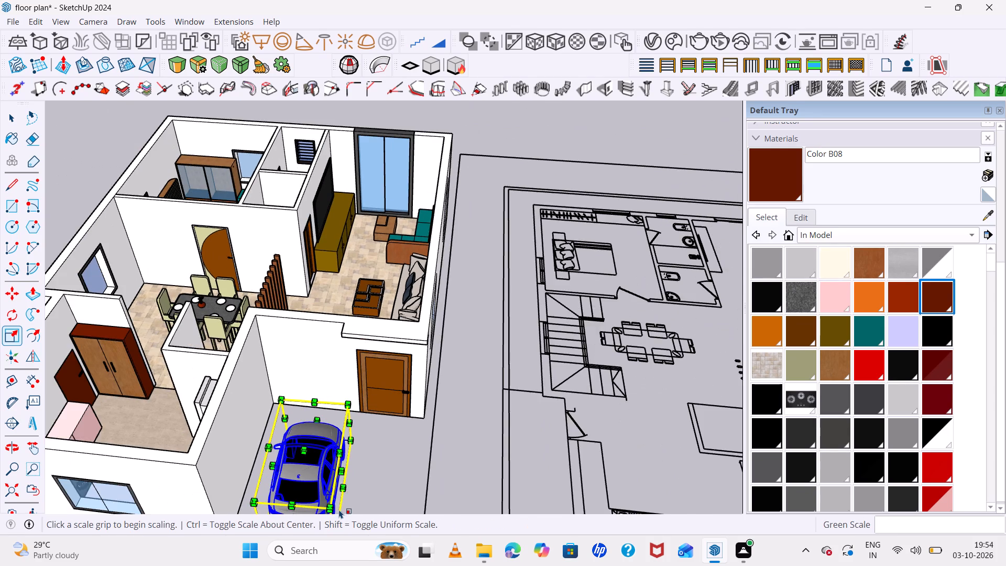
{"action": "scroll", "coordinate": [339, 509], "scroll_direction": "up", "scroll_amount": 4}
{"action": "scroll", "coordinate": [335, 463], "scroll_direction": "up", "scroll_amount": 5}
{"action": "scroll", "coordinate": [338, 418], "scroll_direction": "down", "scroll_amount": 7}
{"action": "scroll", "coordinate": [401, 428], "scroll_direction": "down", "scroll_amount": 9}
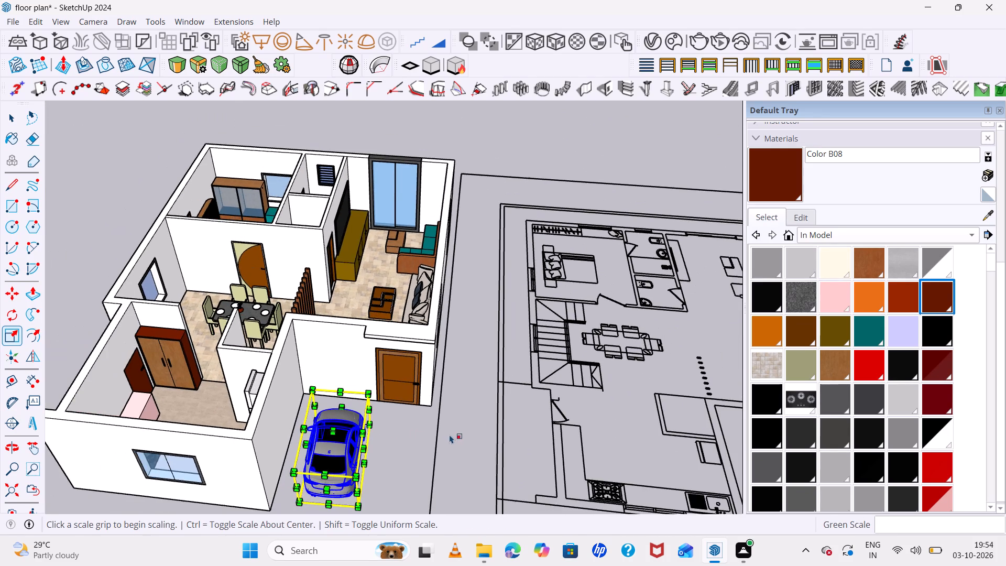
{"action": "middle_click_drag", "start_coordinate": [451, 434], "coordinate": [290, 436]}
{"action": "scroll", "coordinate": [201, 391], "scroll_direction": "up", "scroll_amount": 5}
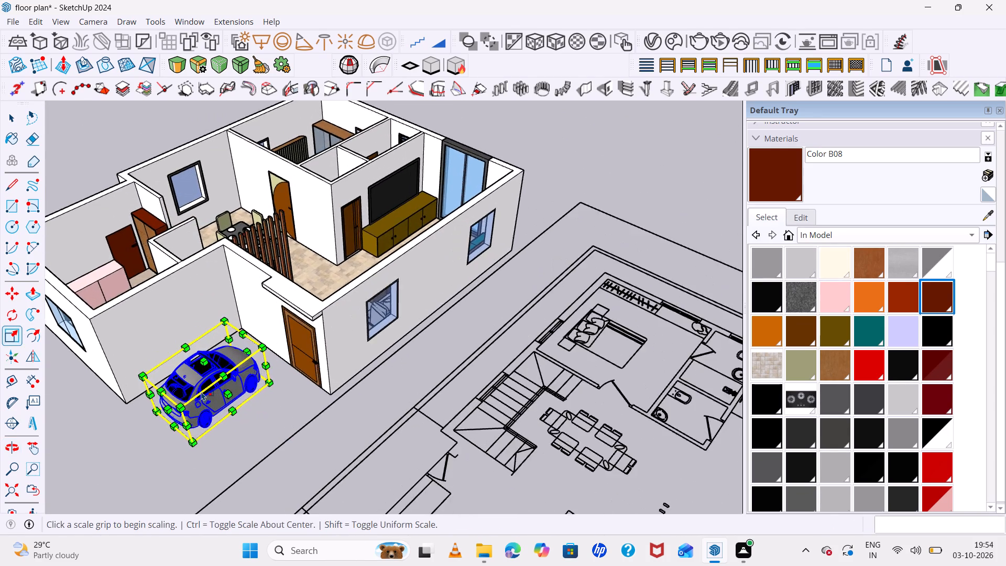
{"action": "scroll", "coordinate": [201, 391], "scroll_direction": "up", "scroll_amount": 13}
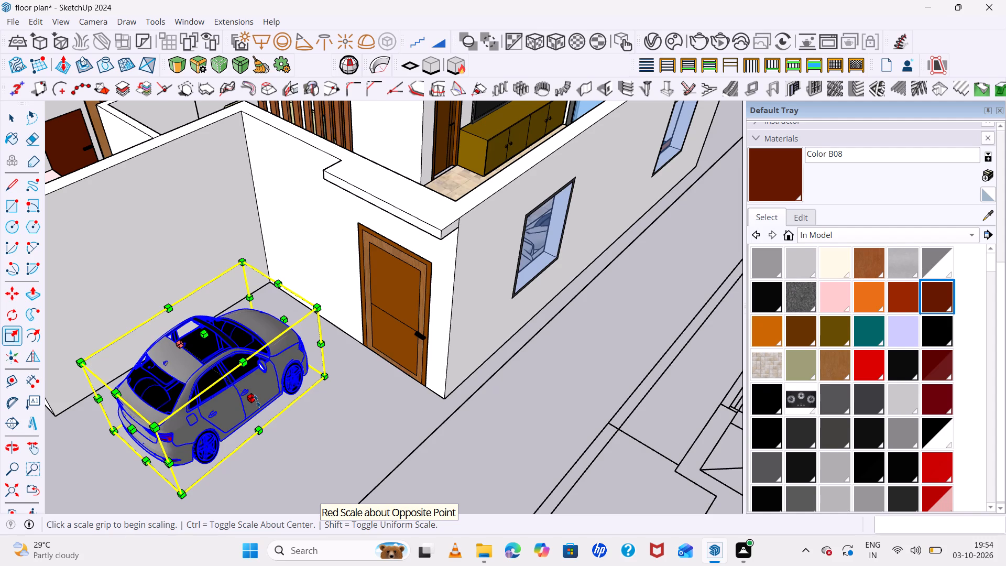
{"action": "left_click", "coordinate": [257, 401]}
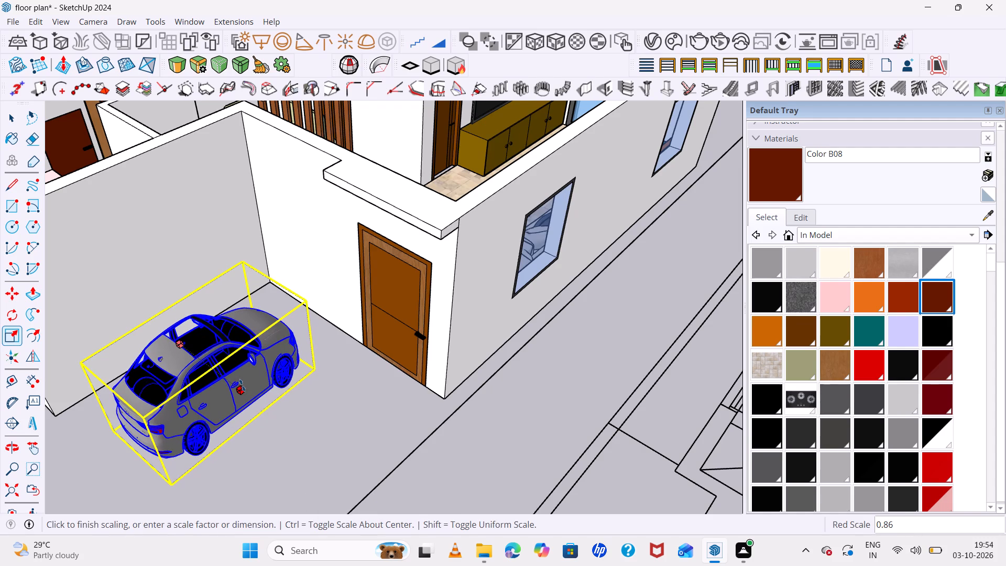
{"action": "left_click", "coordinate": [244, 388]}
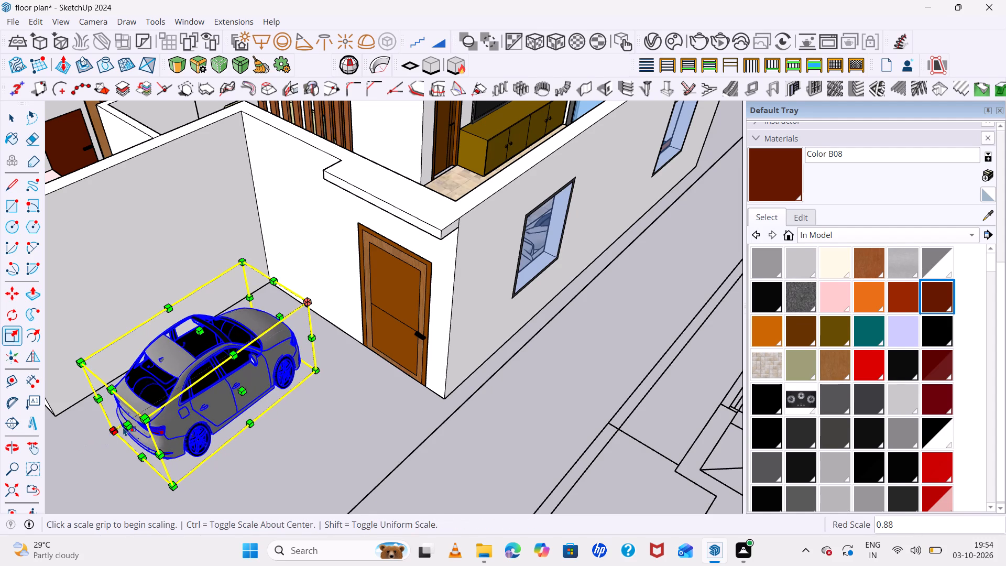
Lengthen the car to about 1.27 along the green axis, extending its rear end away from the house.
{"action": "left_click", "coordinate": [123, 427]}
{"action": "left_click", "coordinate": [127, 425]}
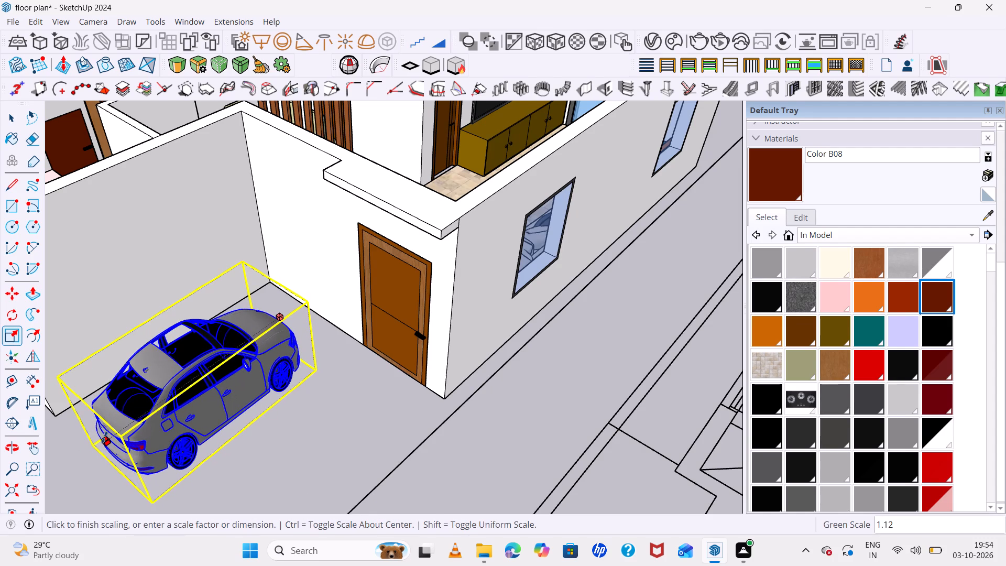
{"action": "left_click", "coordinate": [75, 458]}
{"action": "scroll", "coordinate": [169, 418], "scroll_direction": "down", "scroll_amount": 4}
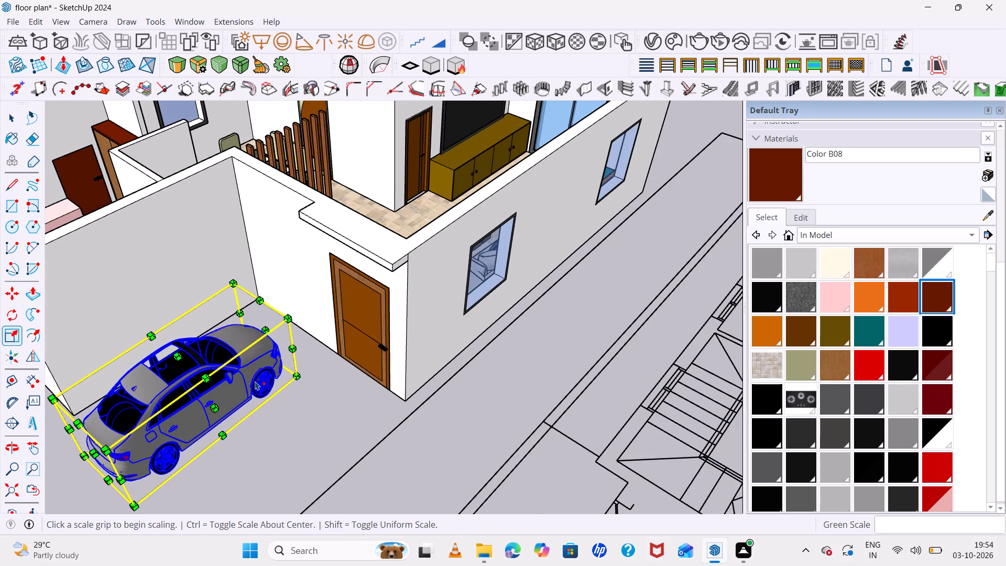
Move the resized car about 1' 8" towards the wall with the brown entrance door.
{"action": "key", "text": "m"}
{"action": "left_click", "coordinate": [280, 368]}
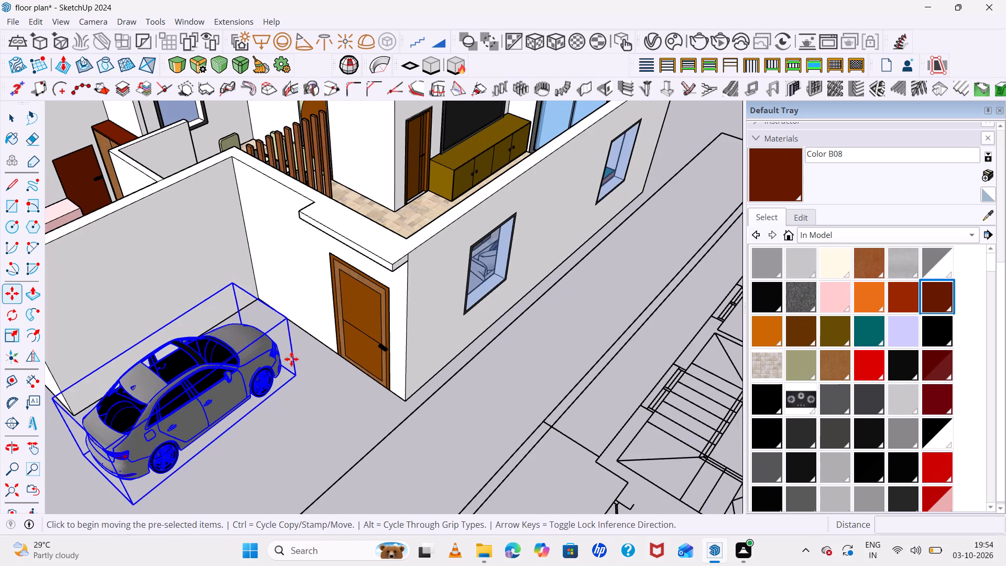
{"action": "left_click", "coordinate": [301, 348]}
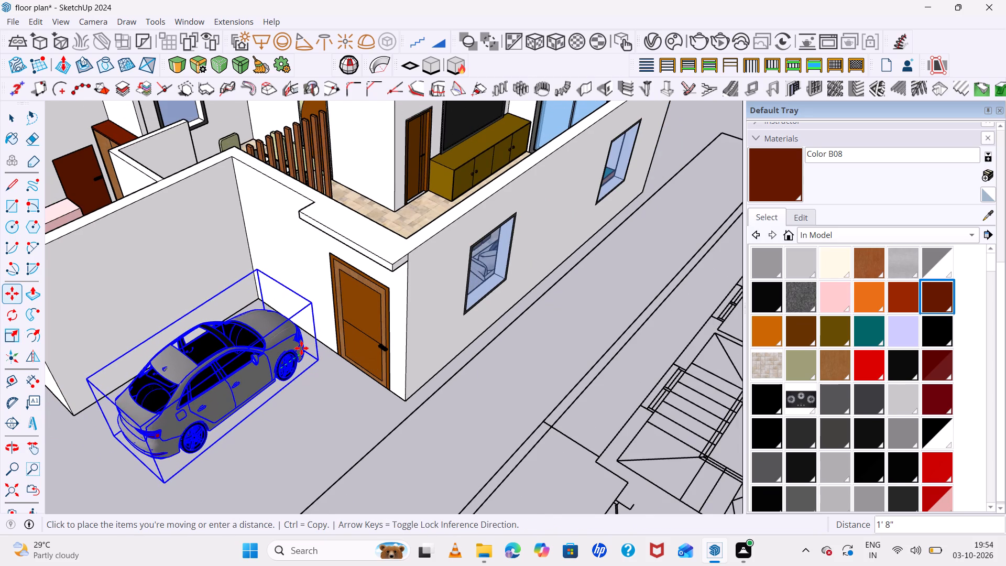
Examine the resized car's proportions and position against the house and the car drawn in the floor plan.
{"action": "scroll", "coordinate": [335, 369], "scroll_direction": "down", "scroll_amount": 6}
{"action": "middle_click_drag", "start_coordinate": [434, 427], "coordinate": [692, 427]}
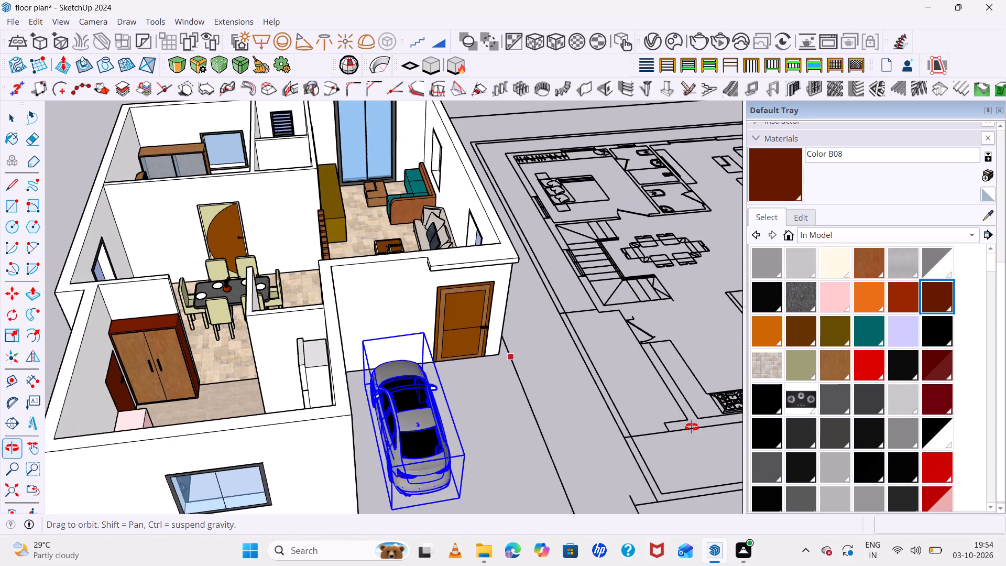
{"action": "middle_click_drag", "start_coordinate": [692, 427], "coordinate": [692, 427]}
{"action": "key", "text": "space"}
{"action": "left_click", "coordinate": [585, 282]}
{"action": "scroll", "coordinate": [404, 323], "scroll_direction": "down", "scroll_amount": 6}
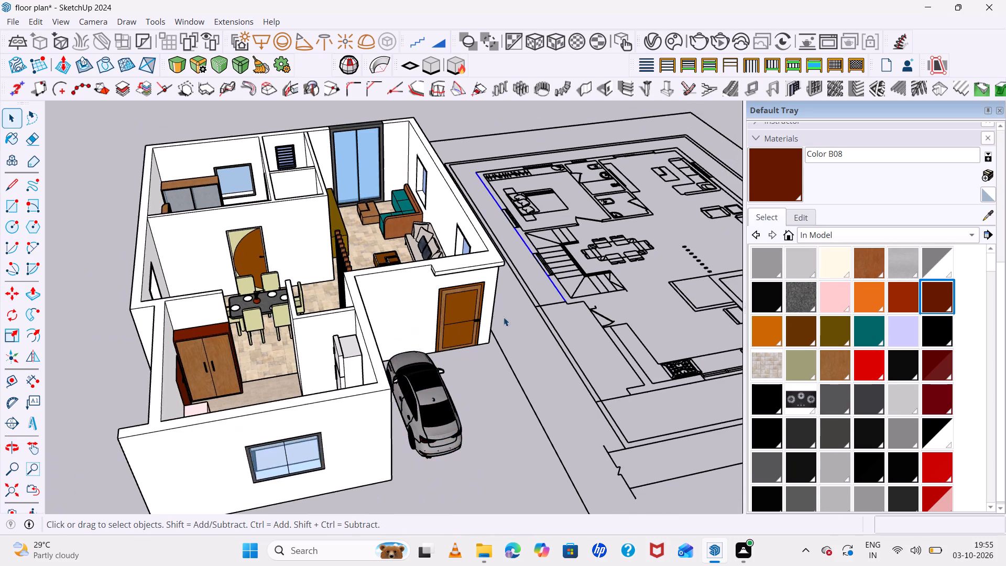
{"action": "scroll", "coordinate": [504, 317], "scroll_direction": "down", "scroll_amount": 6}
{"action": "middle_click_drag", "start_coordinate": [553, 342], "coordinate": [509, 386]}
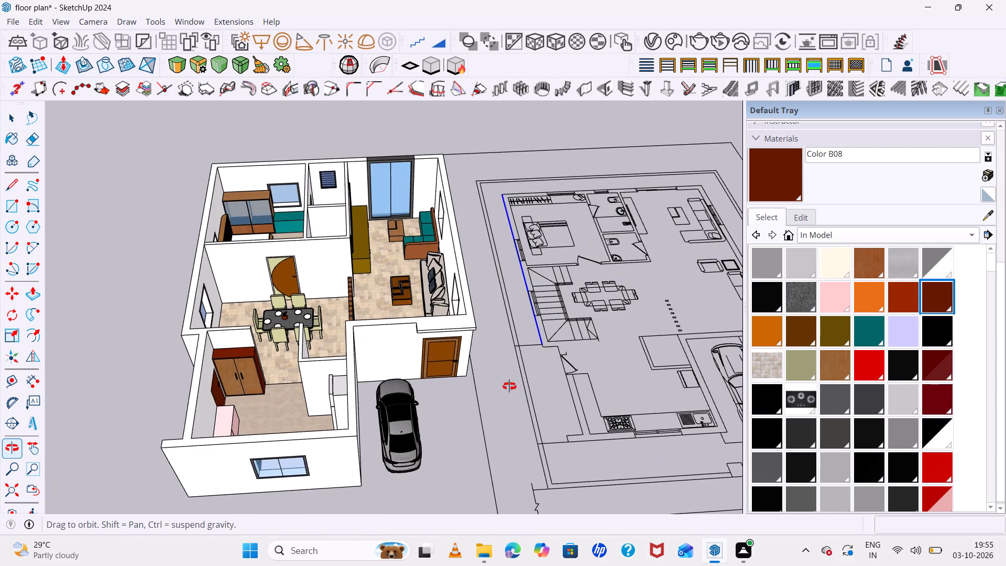
{"action": "middle_click_drag", "start_coordinate": [509, 386], "coordinate": [512, 442]}
{"action": "middle_click", "coordinate": [512, 442]}
{"action": "scroll", "coordinate": [471, 291], "scroll_direction": "down", "scroll_amount": 6}
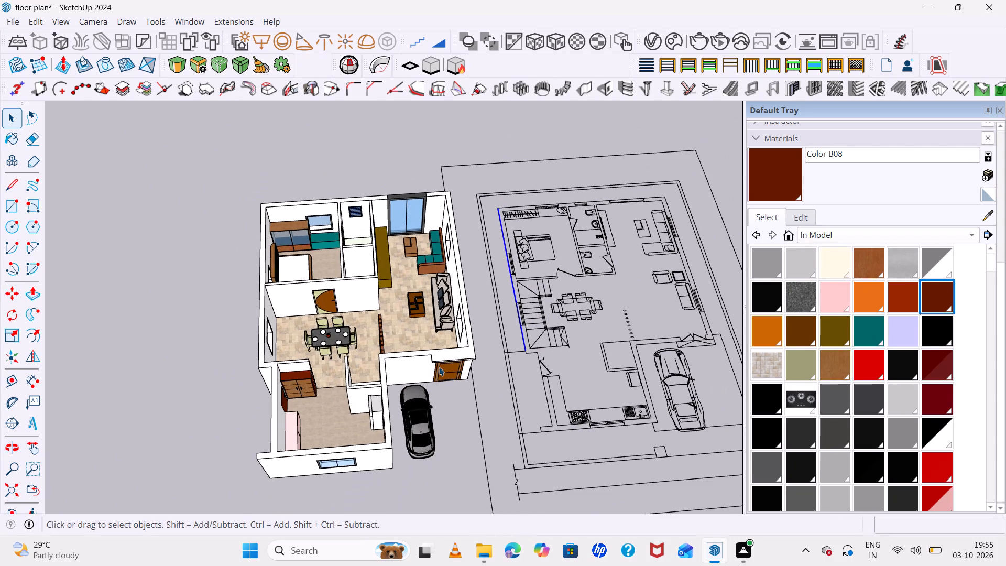
Erase the 3D car component from the parking area.
{"action": "left_click", "coordinate": [421, 418]}
{"action": "right_click", "coordinate": [421, 420]}
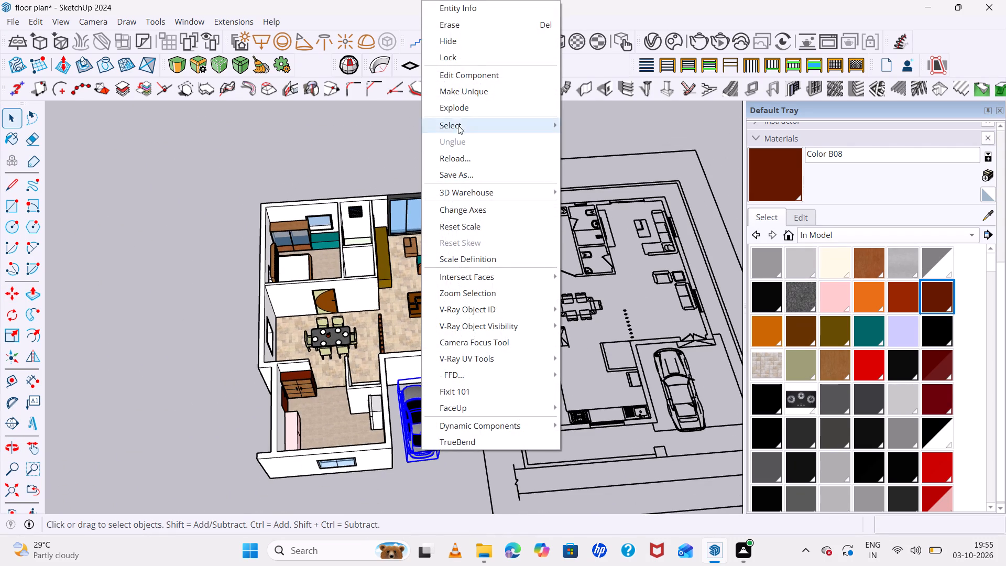
{"action": "left_click", "coordinate": [461, 30]}
Examine the empty parking area, then compare the house with the floor plan's staircase, dining and parking areas.
{"action": "scroll", "coordinate": [467, 351], "scroll_direction": "up", "scroll_amount": 2}
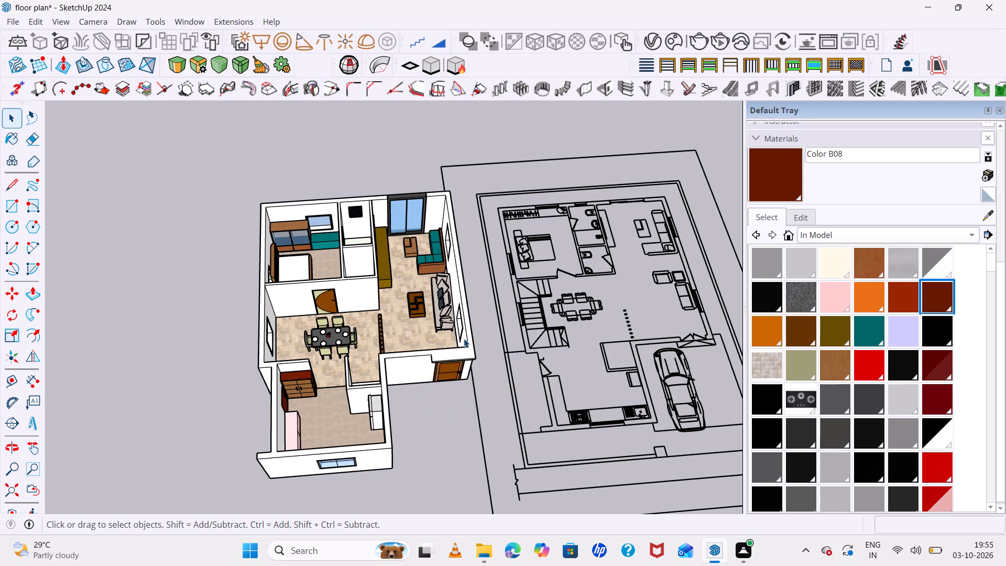
{"action": "scroll", "coordinate": [464, 339], "scroll_direction": "up", "scroll_amount": 7}
{"action": "middle_click_drag", "start_coordinate": [477, 368], "coordinate": [460, 295]}
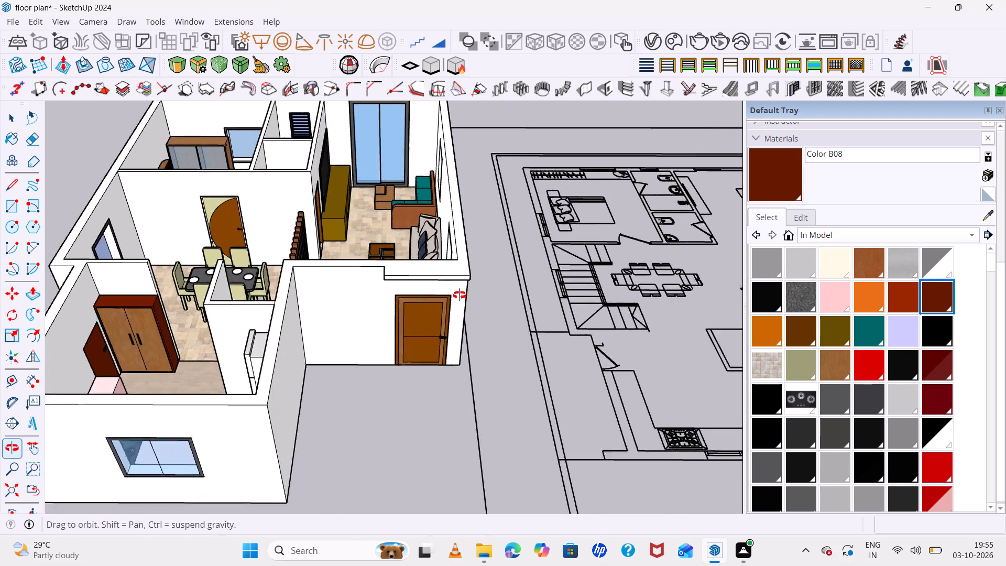
{"action": "middle_click_drag", "start_coordinate": [460, 295], "coordinate": [654, 337]}
{"action": "middle_click_drag", "start_coordinate": [644, 342], "coordinate": [282, 352]}
{"action": "middle_click", "coordinate": [263, 352]}
{"action": "scroll", "coordinate": [348, 323], "scroll_direction": "down", "scroll_amount": 4}
{"action": "scroll", "coordinate": [598, 309], "scroll_direction": "down", "scroll_amount": 11}
{"action": "scroll", "coordinate": [683, 353], "scroll_direction": "up", "scroll_amount": 5}
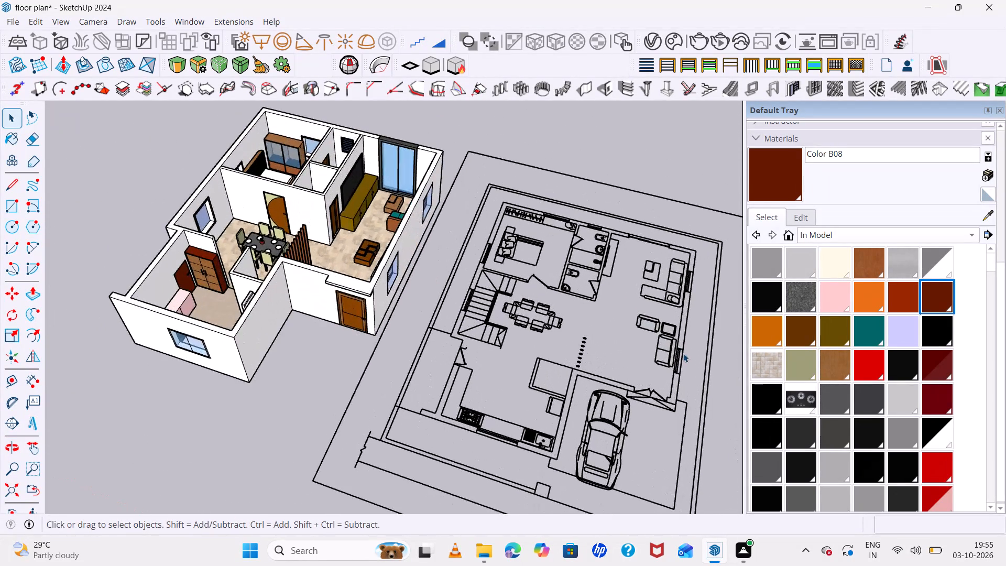
{"action": "scroll", "coordinate": [535, 338], "scroll_direction": "up", "scroll_amount": 4}
{"action": "scroll", "coordinate": [488, 282], "scroll_direction": "up", "scroll_amount": 14}
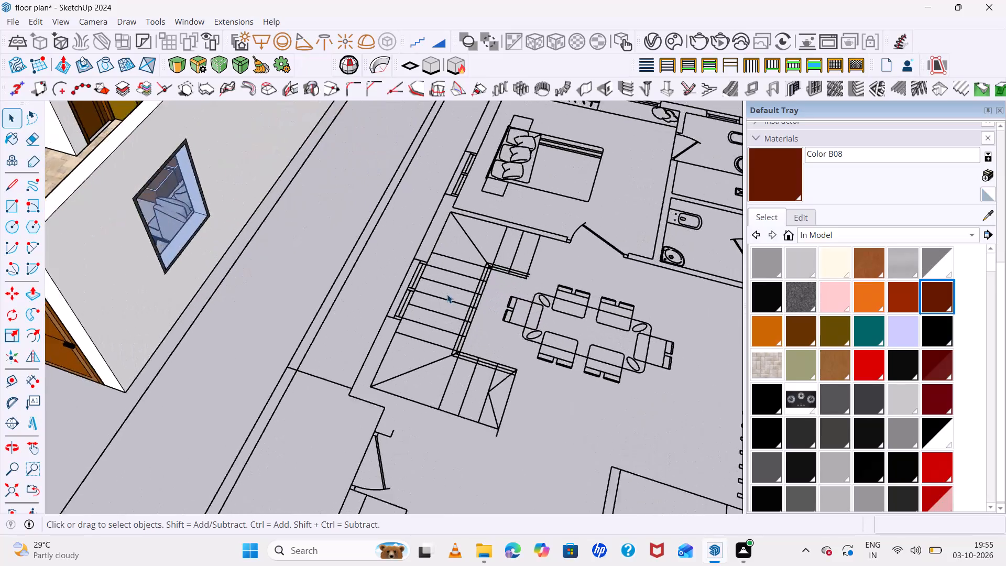
{"action": "scroll", "coordinate": [447, 294], "scroll_direction": "up", "scroll_amount": 6}
{"action": "scroll", "coordinate": [468, 284], "scroll_direction": "down", "scroll_amount": 20}
{"action": "scroll", "coordinate": [534, 307], "scroll_direction": "down", "scroll_amount": 3}
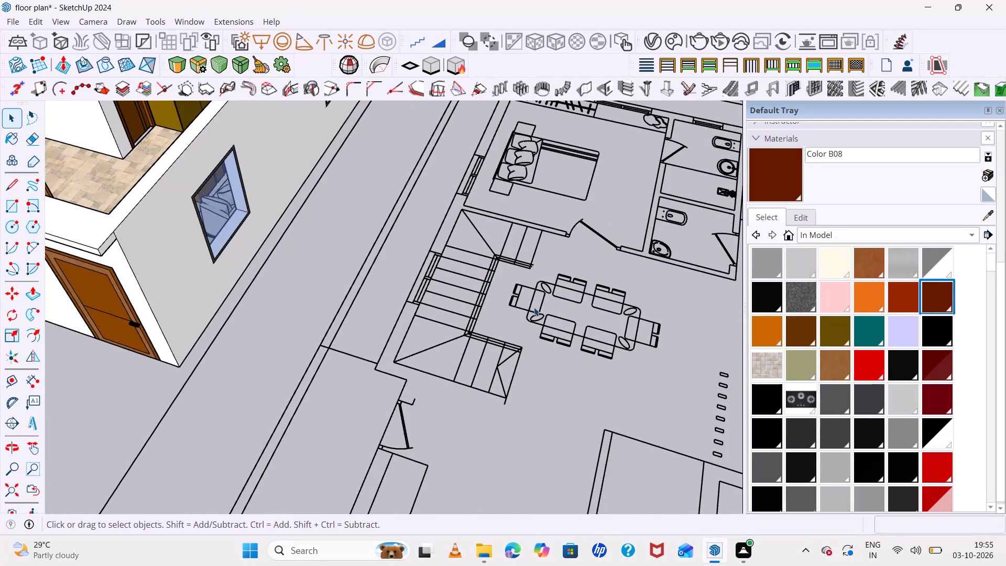
{"action": "scroll", "coordinate": [534, 307], "scroll_direction": "down", "scroll_amount": 2}
{"action": "scroll", "coordinate": [464, 273], "scroll_direction": "down", "scroll_amount": 18}
{"action": "scroll", "coordinate": [553, 319], "scroll_direction": "down", "scroll_amount": 4}
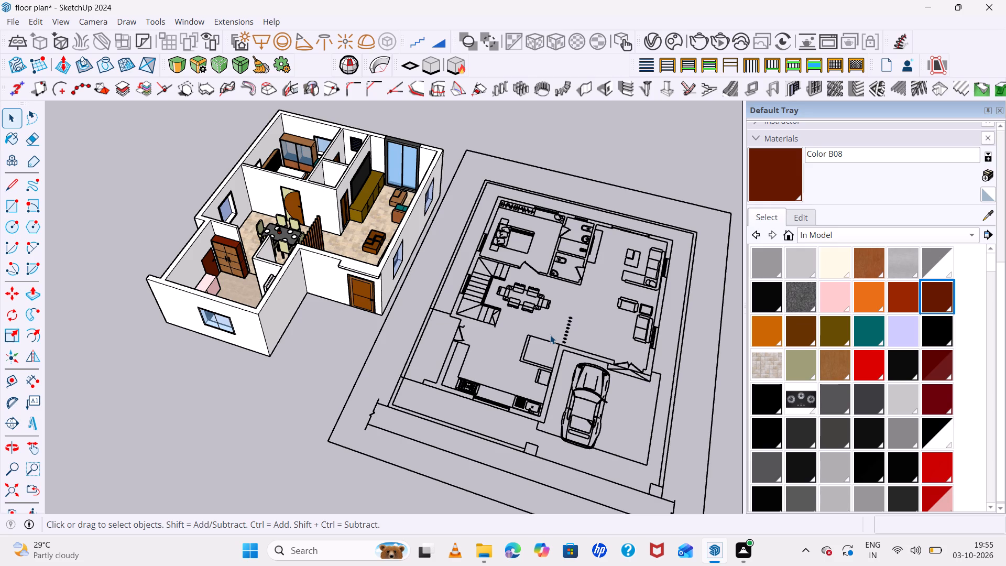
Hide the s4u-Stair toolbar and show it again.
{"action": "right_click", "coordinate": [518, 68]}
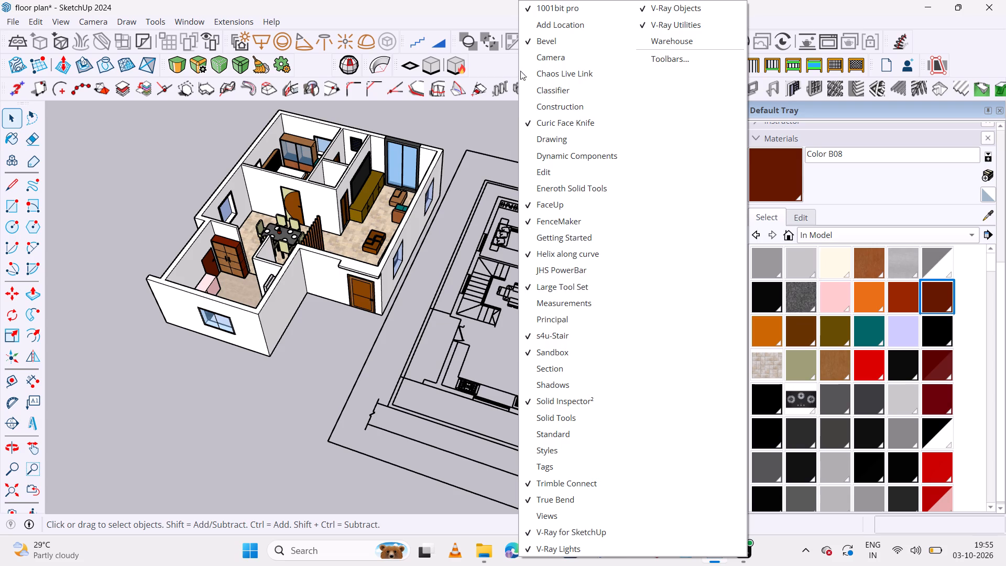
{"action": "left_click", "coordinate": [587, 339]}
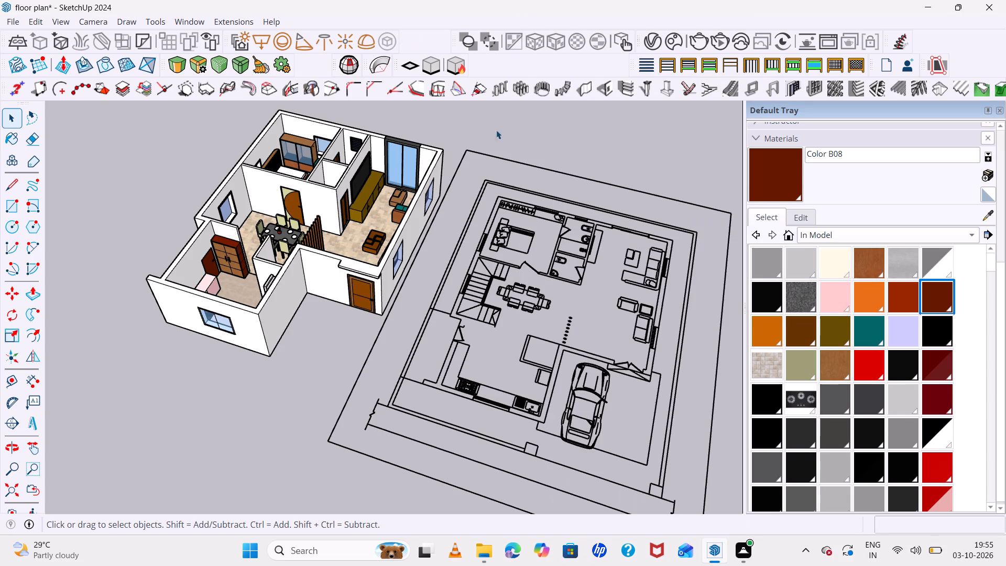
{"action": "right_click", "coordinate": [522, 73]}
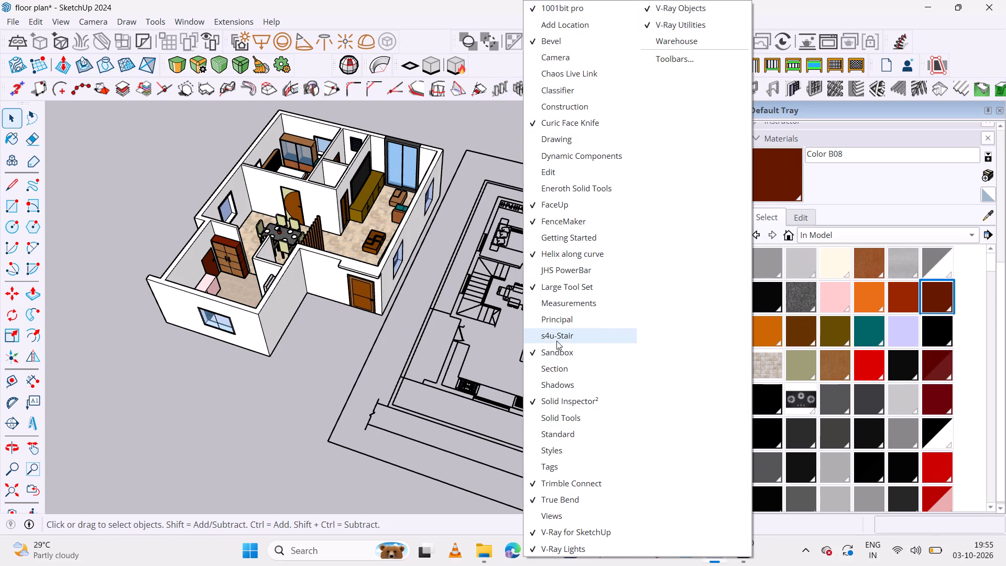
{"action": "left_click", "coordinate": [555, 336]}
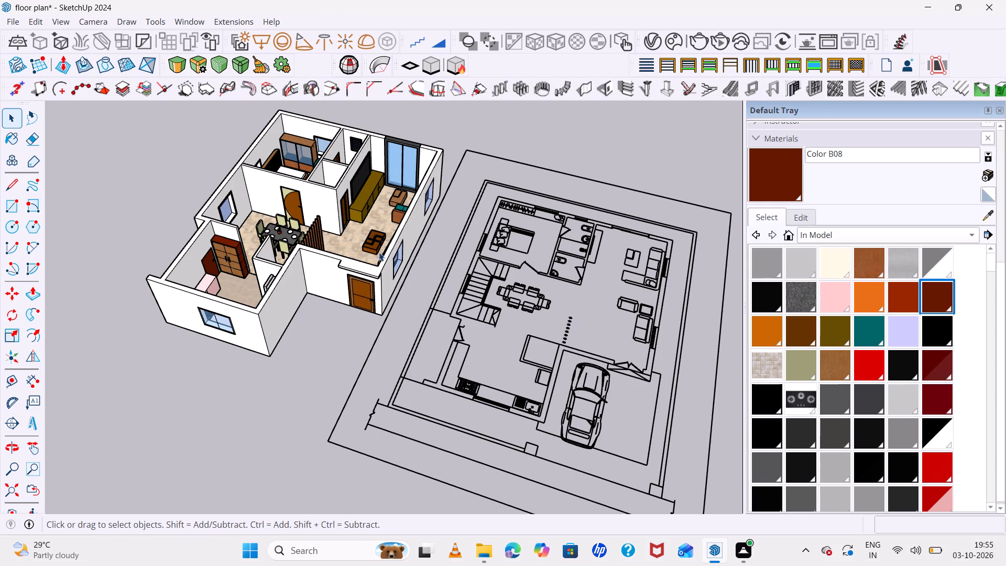
Examine the house model's dining area, kitchen and entrance, and compare them with the floor plan.
{"action": "middle_click_drag", "start_coordinate": [434, 319], "coordinate": [703, 336]}
{"action": "middle_click", "coordinate": [703, 336]}
{"action": "scroll", "coordinate": [676, 320], "scroll_direction": "down", "scroll_amount": 1}
{"action": "scroll", "coordinate": [356, 278], "scroll_direction": "up", "scroll_amount": 2}
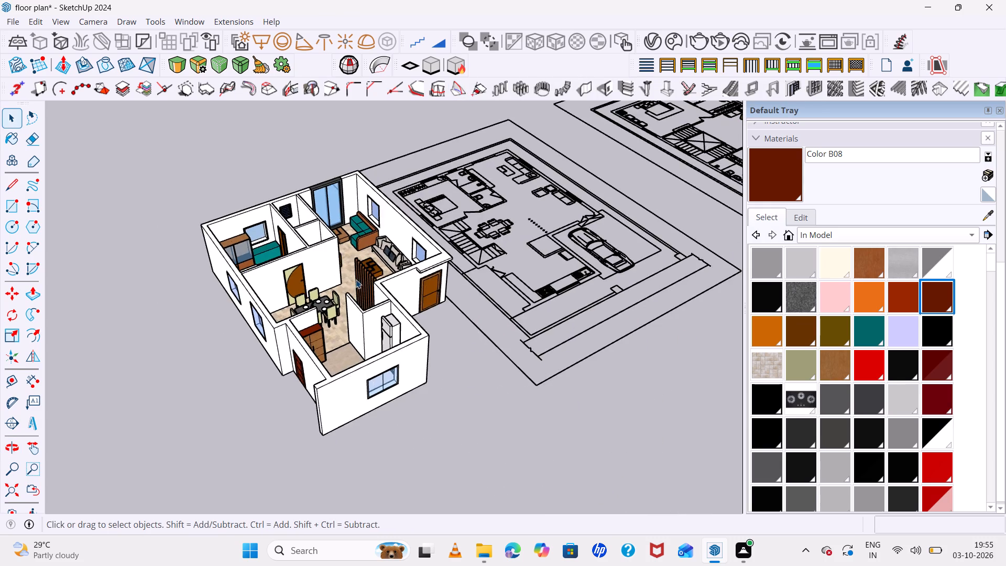
{"action": "scroll", "coordinate": [356, 279], "scroll_direction": "up", "scroll_amount": 20}
{"action": "scroll", "coordinate": [356, 279], "scroll_direction": "up", "scroll_amount": 2}
{"action": "middle_click_drag", "start_coordinate": [392, 363], "coordinate": [366, 414]}
{"action": "scroll", "coordinate": [361, 385], "scroll_direction": "down", "scroll_amount": 7}
{"action": "scroll", "coordinate": [367, 319], "scroll_direction": "down", "scroll_amount": 6}
{"action": "scroll", "coordinate": [324, 315], "scroll_direction": "down", "scroll_amount": 3}
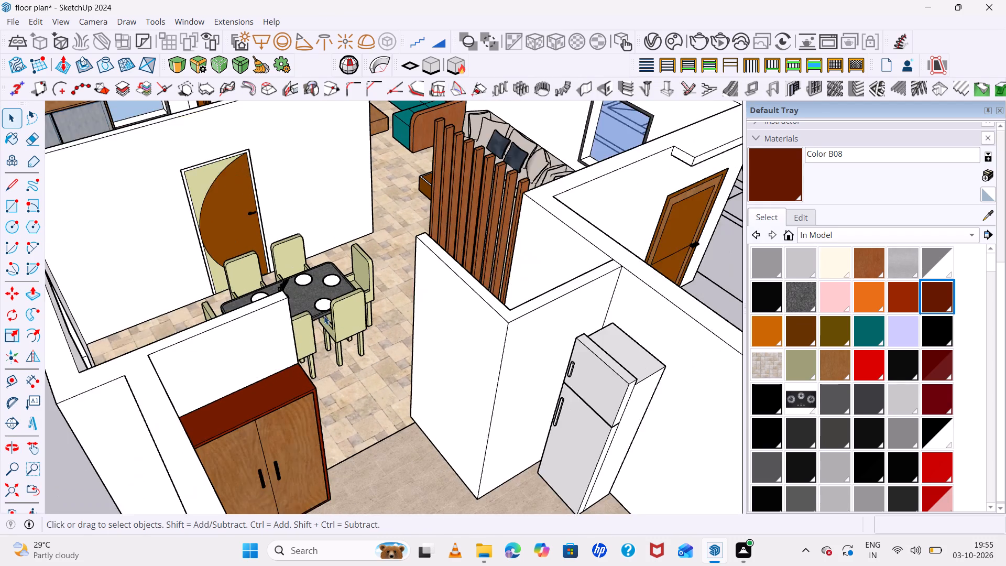
{"action": "scroll", "coordinate": [324, 315], "scroll_direction": "down", "scroll_amount": 9}
{"action": "middle_click_drag", "start_coordinate": [488, 289], "coordinate": [444, 373]}
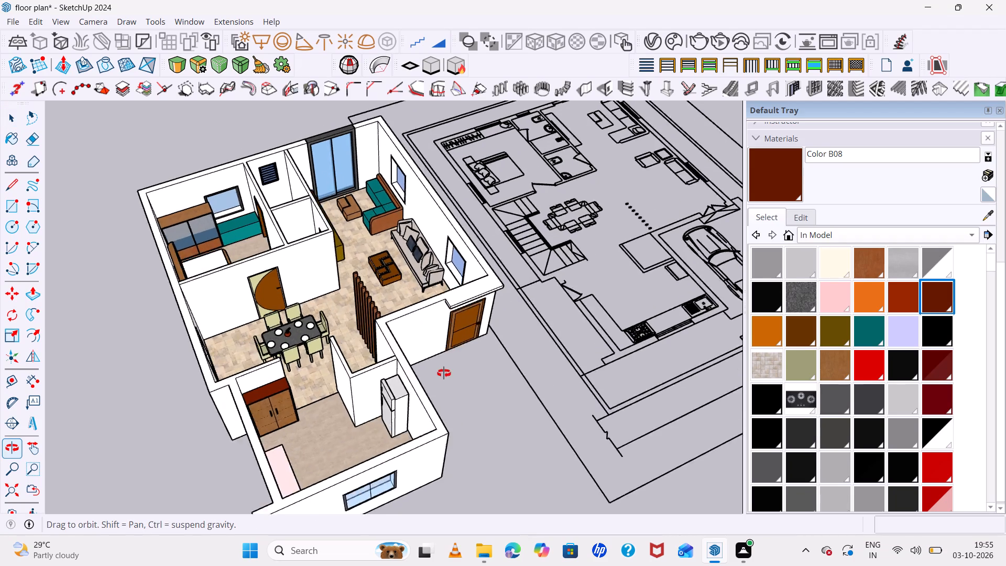
{"action": "middle_click_drag", "start_coordinate": [444, 373], "coordinate": [428, 418]}
{"action": "middle_click", "coordinate": [428, 418]}
{"action": "scroll", "coordinate": [283, 240], "scroll_direction": "down", "scroll_amount": 6}
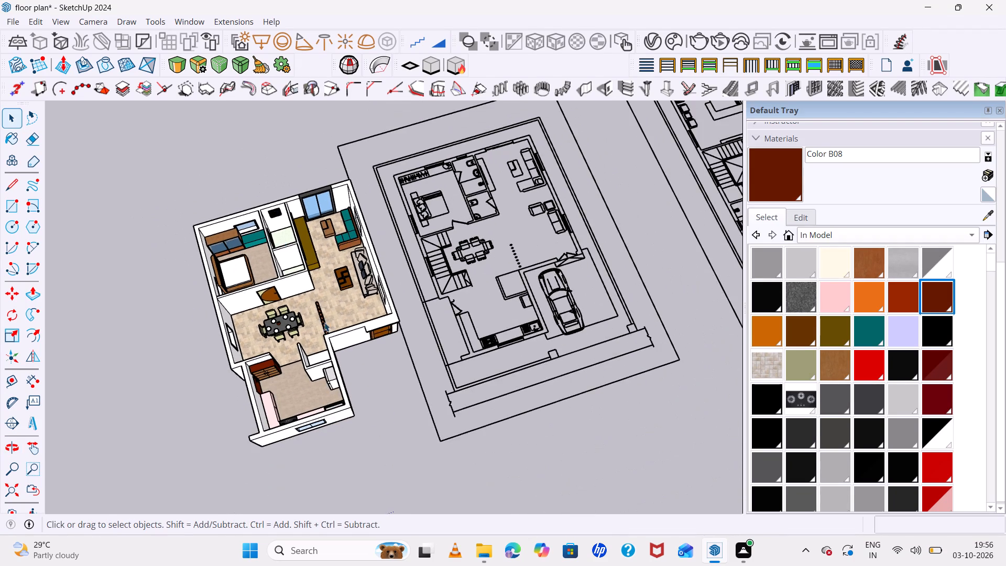
{"action": "scroll", "coordinate": [305, 434], "scroll_direction": "up", "scroll_amount": 7}
{"action": "scroll", "coordinate": [312, 413], "scroll_direction": "down", "scroll_amount": 1}
{"action": "scroll", "coordinate": [316, 409], "scroll_direction": "up", "scroll_amount": 6}
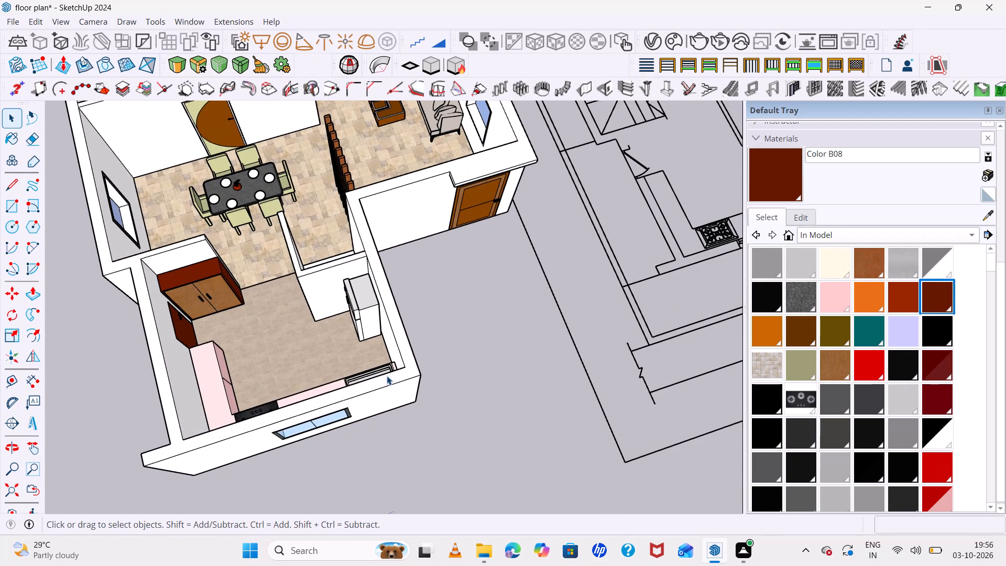
{"action": "middle_click_drag", "start_coordinate": [398, 375], "coordinate": [393, 378]}
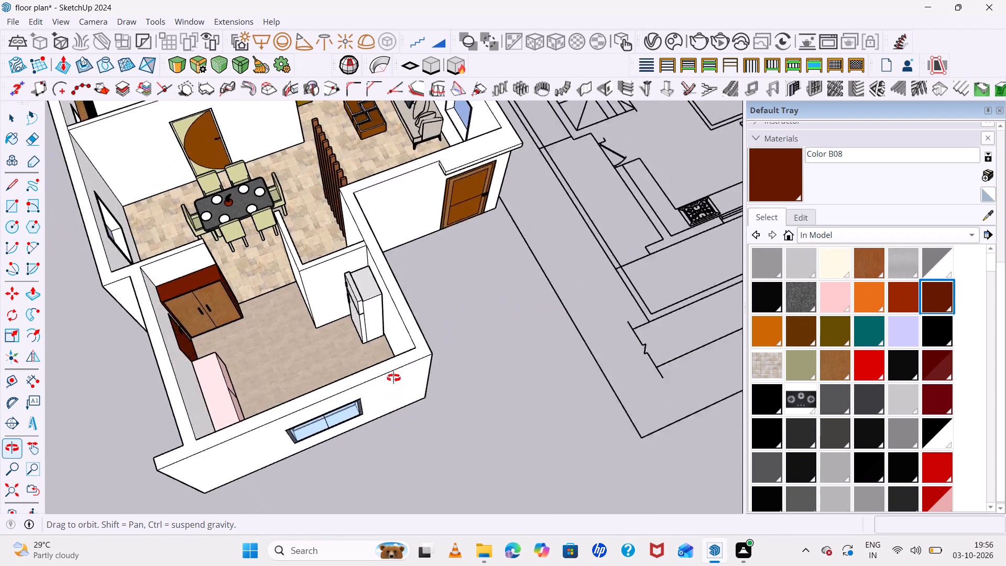
{"action": "middle_click_drag", "start_coordinate": [393, 378], "coordinate": [372, 384]}
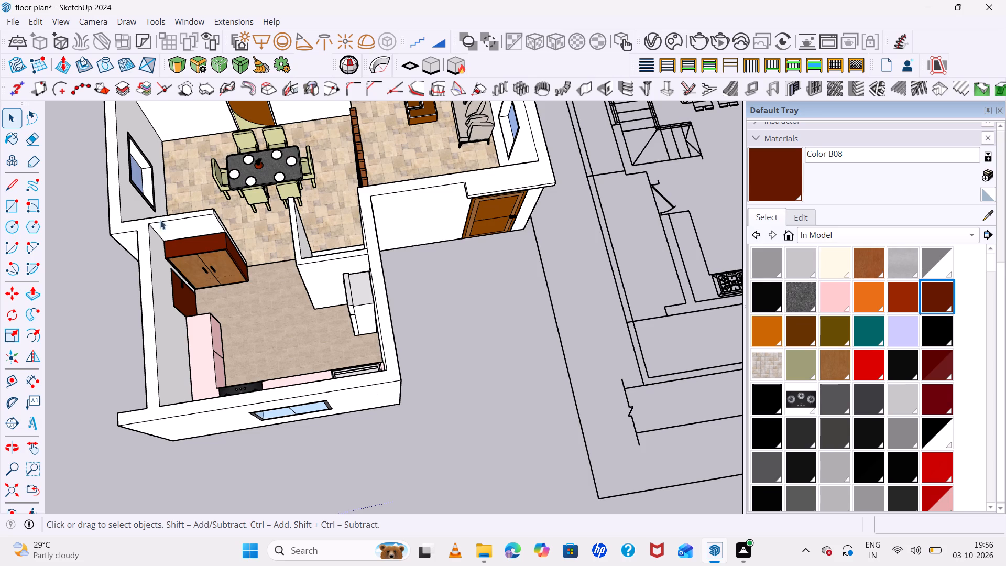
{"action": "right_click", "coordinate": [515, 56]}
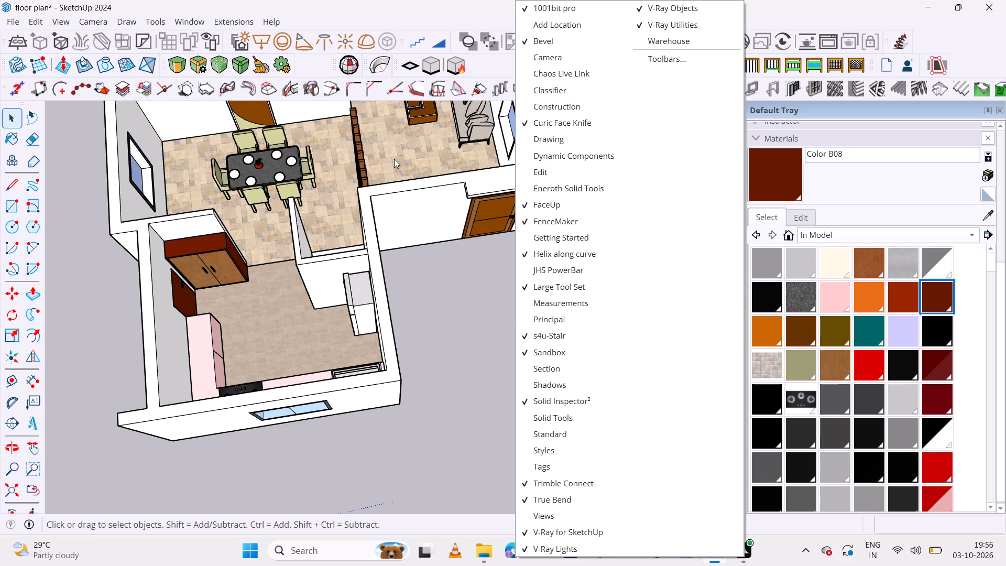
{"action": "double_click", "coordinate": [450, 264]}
Check which floor plan lines are connected to the staircase drawing by selecting its connected linework.
{"action": "scroll", "coordinate": [357, 251], "scroll_direction": "down", "scroll_amount": 4}
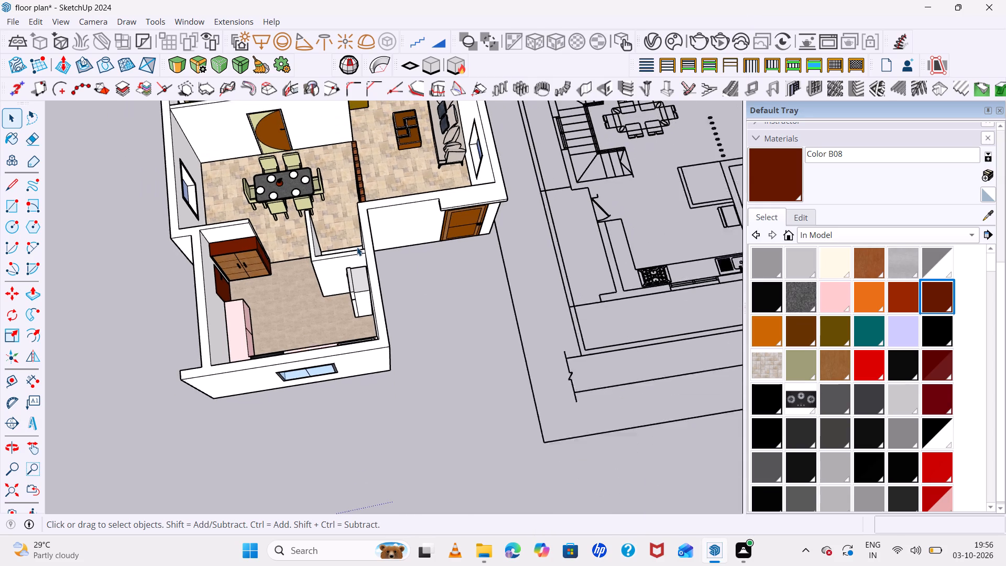
{"action": "scroll", "coordinate": [364, 238], "scroll_direction": "down", "scroll_amount": 3}
{"action": "scroll", "coordinate": [576, 175], "scroll_direction": "up", "scroll_amount": 5}
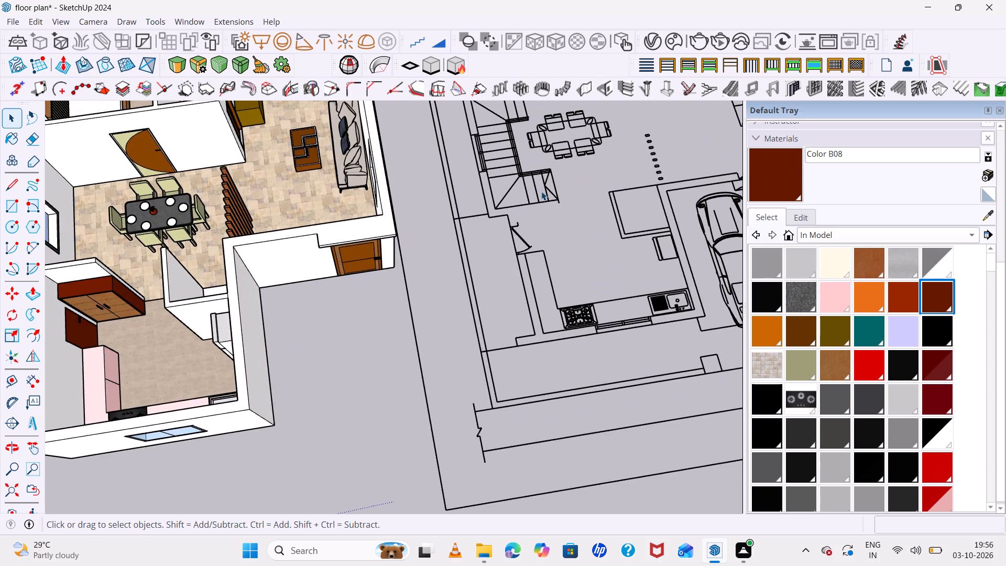
{"action": "scroll", "coordinate": [541, 191], "scroll_direction": "up", "scroll_amount": 4}
{"action": "triple_click", "coordinate": [560, 190]}
{"action": "left_click", "coordinate": [560, 190]}
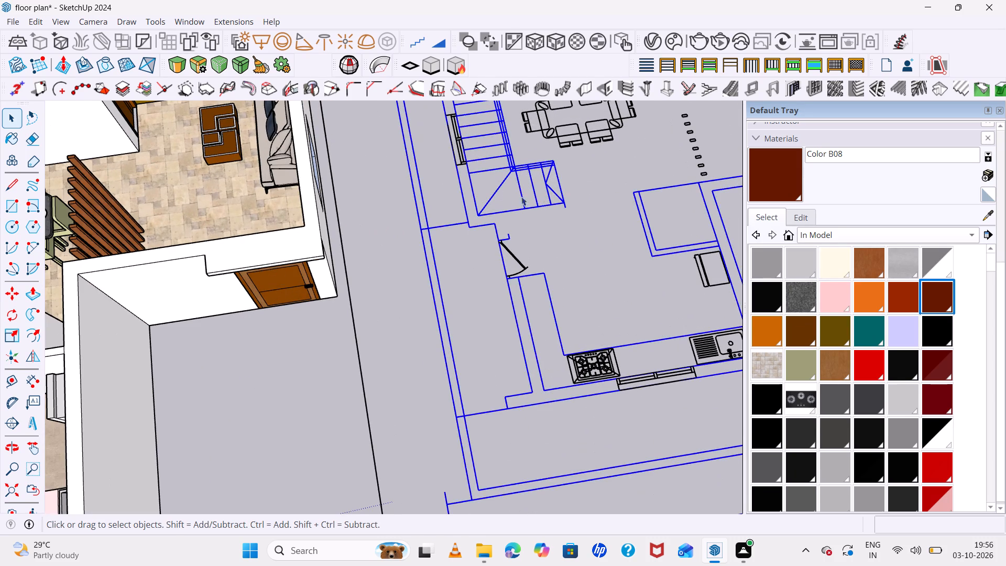
{"action": "scroll", "coordinate": [508, 197], "scroll_direction": "down", "scroll_amount": 18}
{"action": "scroll", "coordinate": [594, 187], "scroll_direction": "up", "scroll_amount": 4}
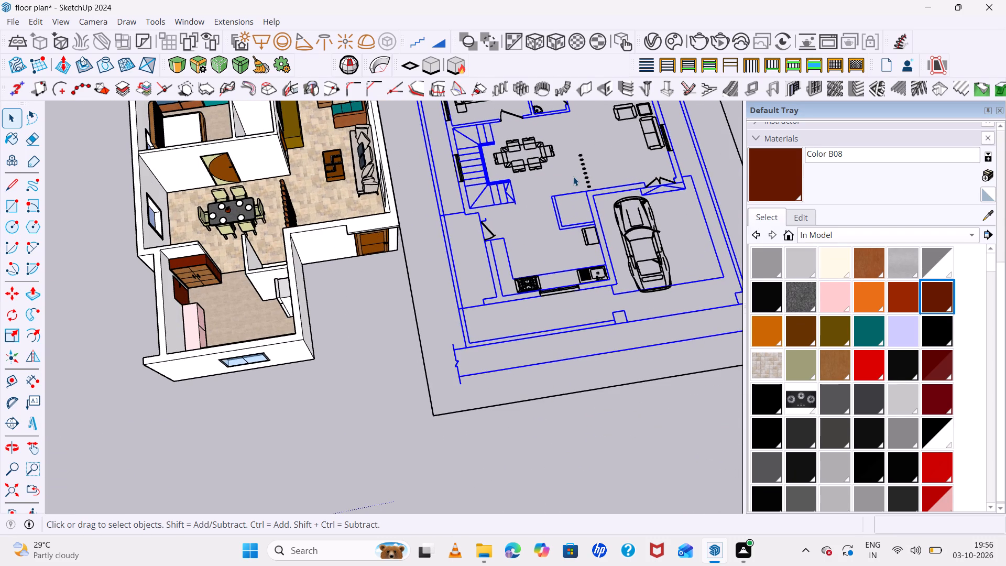
{"action": "scroll", "coordinate": [542, 202], "scroll_direction": "down", "scroll_amount": 5}
{"action": "scroll", "coordinate": [559, 192], "scroll_direction": "up", "scroll_amount": 5}
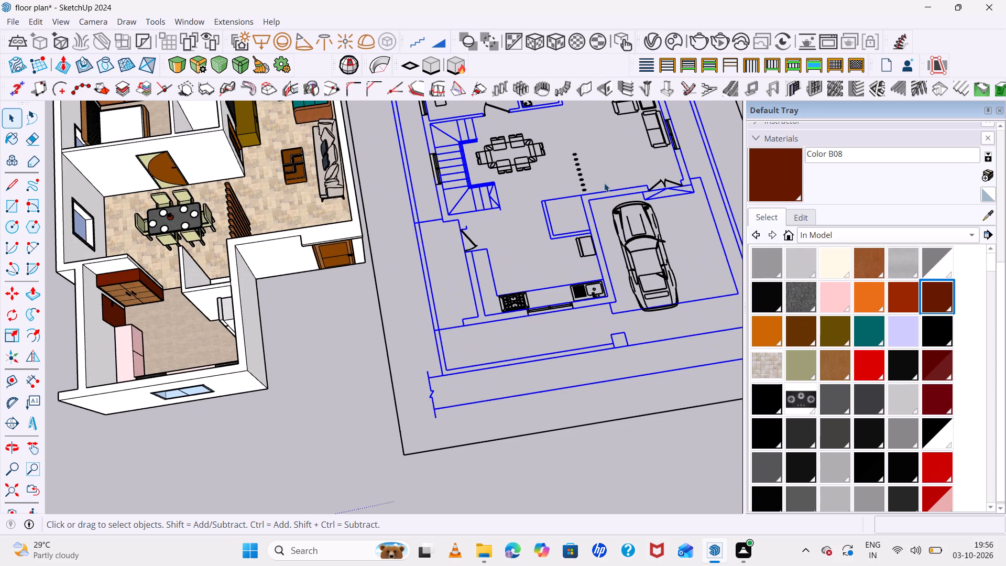
Erase the floor plan's wall lines between the living and parking areas and the rectangular outlines above the kitchen sink.
{"action": "key", "text": "e"}
{"action": "left_click_drag", "start_coordinate": [583, 181], "coordinate": [584, 188]}
{"action": "left_click_drag", "start_coordinate": [584, 190], "coordinate": [586, 234]}
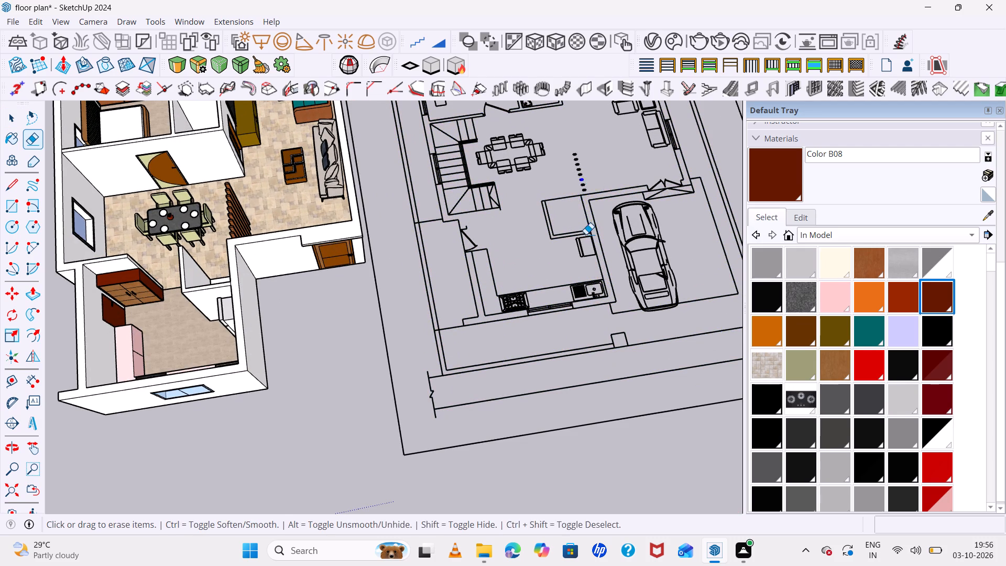
{"action": "left_click_drag", "start_coordinate": [586, 234], "coordinate": [585, 232]}
{"action": "left_click_drag", "start_coordinate": [620, 171], "coordinate": [552, 261]}
{"action": "left_click_drag", "start_coordinate": [557, 211], "coordinate": [531, 257]}
{"action": "left_click", "coordinate": [530, 257]}
{"action": "left_click_drag", "start_coordinate": [555, 201], "coordinate": [516, 277]}
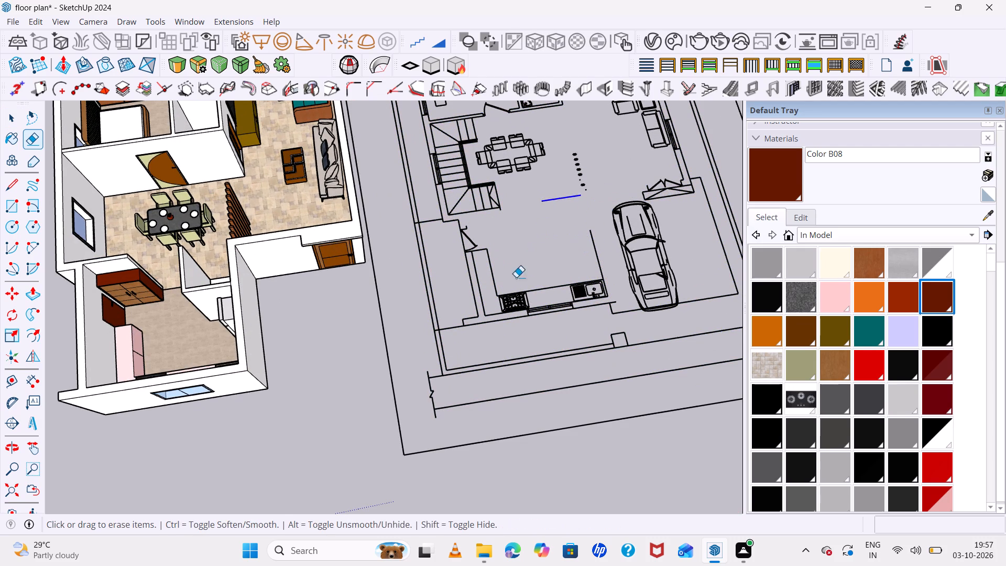
{"action": "left_click_drag", "start_coordinate": [516, 277], "coordinate": [518, 276]}
Erase the kitchen door, counter outlines and adjoining kitchen wall lines from the floor plan.
{"action": "left_click_drag", "start_coordinate": [478, 235], "coordinate": [449, 275]}
{"action": "left_click_drag", "start_coordinate": [517, 250], "coordinate": [512, 267]}
{"action": "left_click_drag", "start_coordinate": [506, 278], "coordinate": [469, 338]}
{"action": "left_click", "coordinate": [469, 339]}
{"action": "left_click_drag", "start_coordinate": [570, 257], "coordinate": [504, 347]}
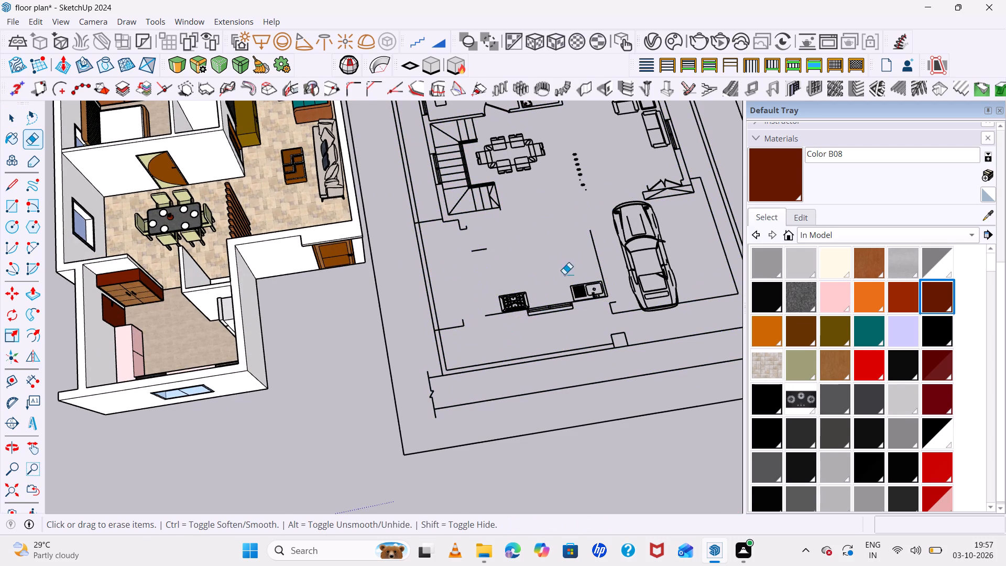
Erase the floor plan's car, parking outline, living room outer walls and the plot boundary lines around them.
{"action": "scroll", "coordinate": [531, 269], "scroll_direction": "down", "scroll_amount": 18}
{"action": "left_click_drag", "start_coordinate": [587, 112], "coordinate": [584, 116]}
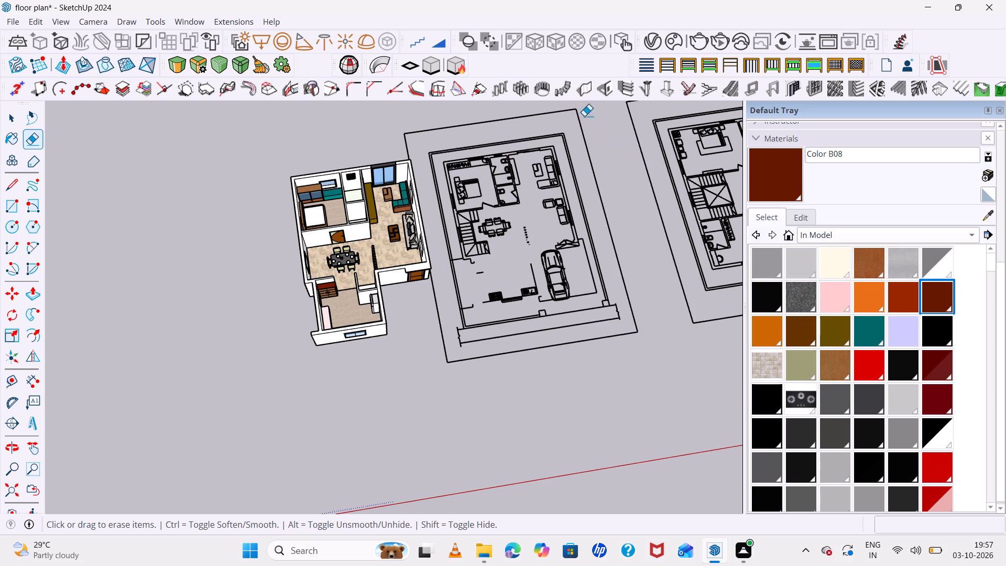
{"action": "left_click_drag", "start_coordinate": [584, 116], "coordinate": [511, 323]}
{"action": "left_click", "coordinate": [511, 324]}
{"action": "left_click_drag", "start_coordinate": [593, 194], "coordinate": [512, 363]}
{"action": "left_click_drag", "start_coordinate": [603, 215], "coordinate": [548, 321]}
{"action": "left_click", "coordinate": [548, 321]}
{"action": "left_click_drag", "start_coordinate": [621, 243], "coordinate": [579, 313]}
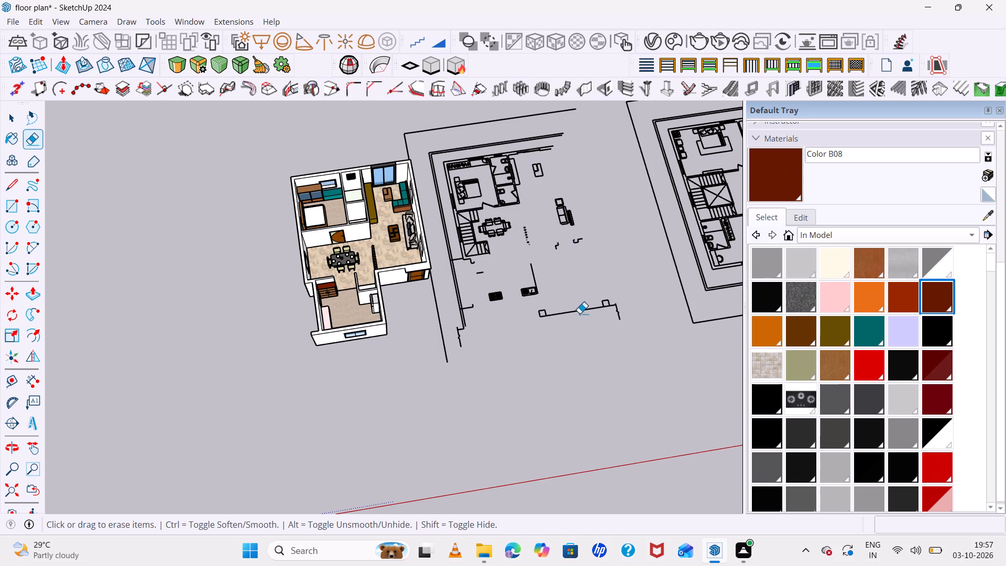
{"action": "left_click_drag", "start_coordinate": [579, 313], "coordinate": [561, 352]}
{"action": "left_click_drag", "start_coordinate": [616, 286], "coordinate": [570, 344]}
Erase the leftover kitchen door jamb line just below the staircase in the floor plan.
{"action": "scroll", "coordinate": [454, 262], "scroll_direction": "up", "scroll_amount": 15}
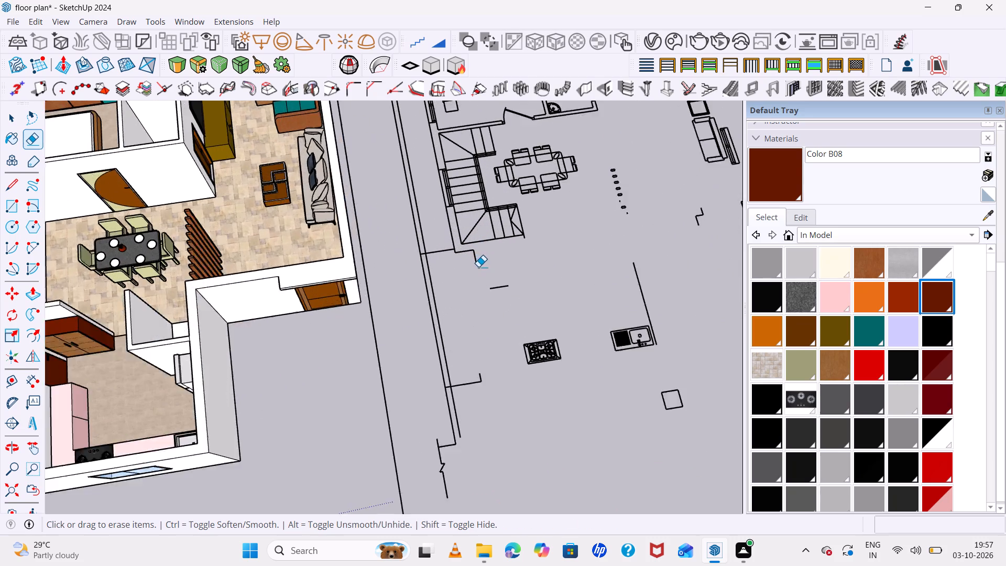
{"action": "scroll", "coordinate": [478, 267], "scroll_direction": "up", "scroll_amount": 5}
{"action": "left_click_drag", "start_coordinate": [482, 248], "coordinate": [464, 262]}
{"action": "left_click_drag", "start_coordinate": [470, 254], "coordinate": [461, 259]}
{"action": "left_click_drag", "start_coordinate": [498, 250], "coordinate": [476, 270]}
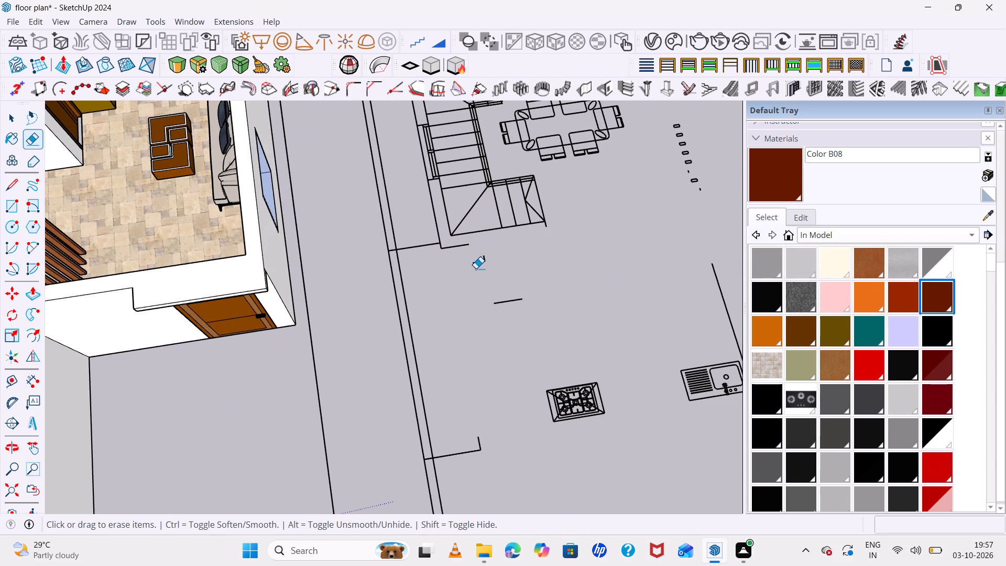
{"action": "left_click_drag", "start_coordinate": [486, 255], "coordinate": [465, 273]}
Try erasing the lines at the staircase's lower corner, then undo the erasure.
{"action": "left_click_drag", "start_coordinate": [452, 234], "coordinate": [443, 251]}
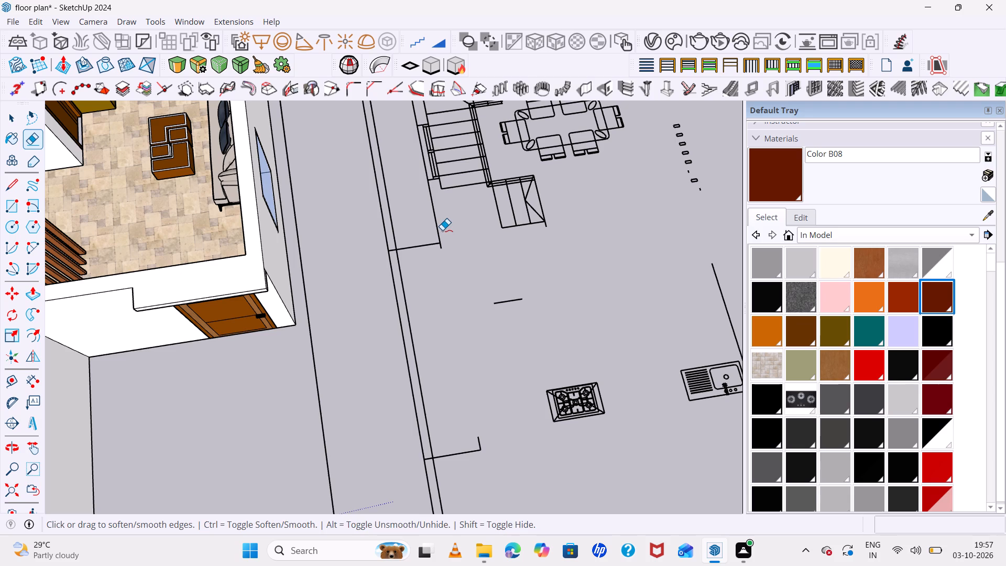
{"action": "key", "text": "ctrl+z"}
Erase the short line ends projecting past the handrail of the staircase's upper flight.
{"action": "scroll", "coordinate": [420, 119], "scroll_direction": "down", "scroll_amount": 7}
{"action": "scroll", "coordinate": [549, 238], "scroll_direction": "down", "scroll_amount": 5}
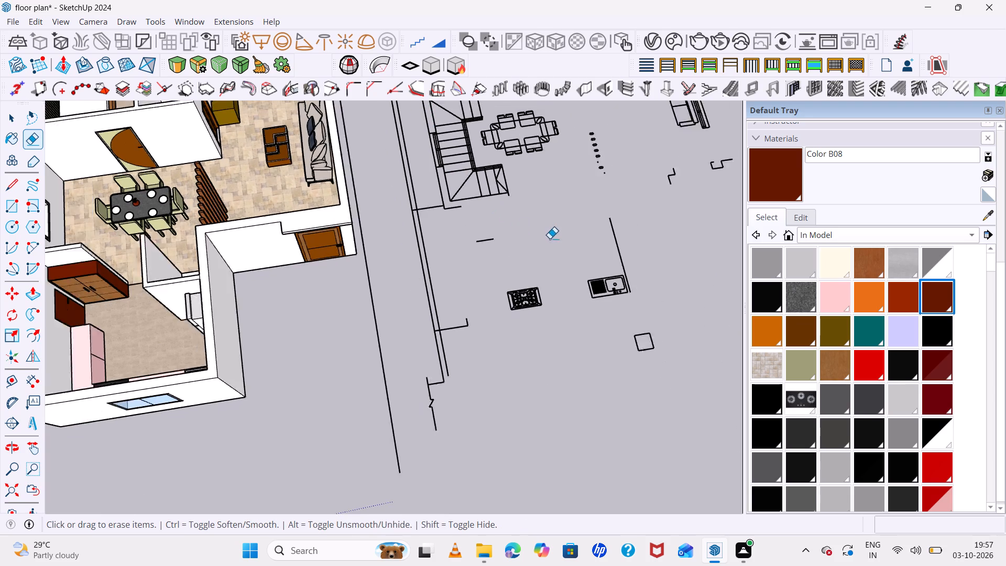
{"action": "scroll", "coordinate": [550, 238], "scroll_direction": "down", "scroll_amount": 1}
{"action": "scroll", "coordinate": [523, 107], "scroll_direction": "up", "scroll_amount": 19}
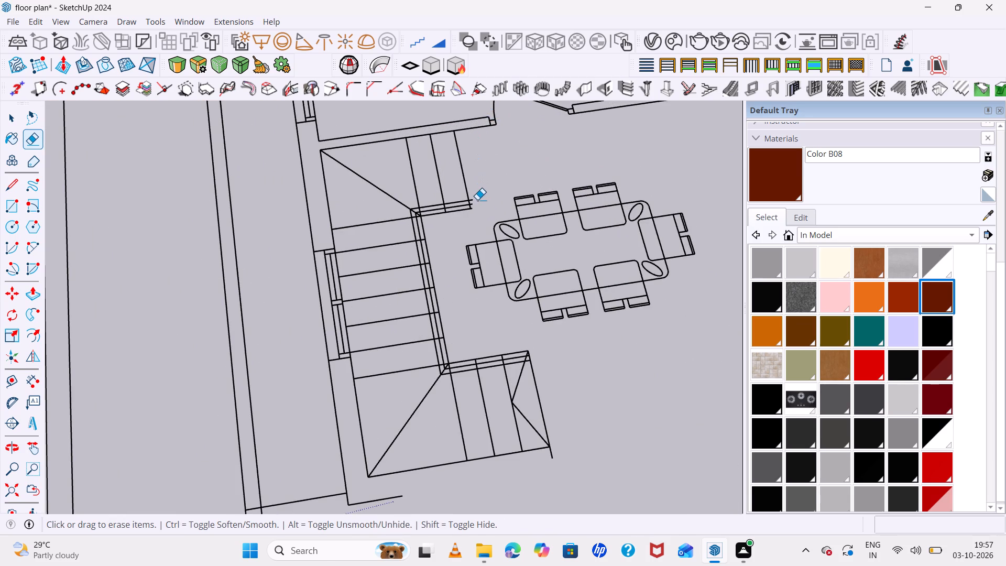
{"action": "scroll", "coordinate": [472, 202], "scroll_direction": "up", "scroll_amount": 12}
{"action": "left_click", "coordinate": [469, 191]}
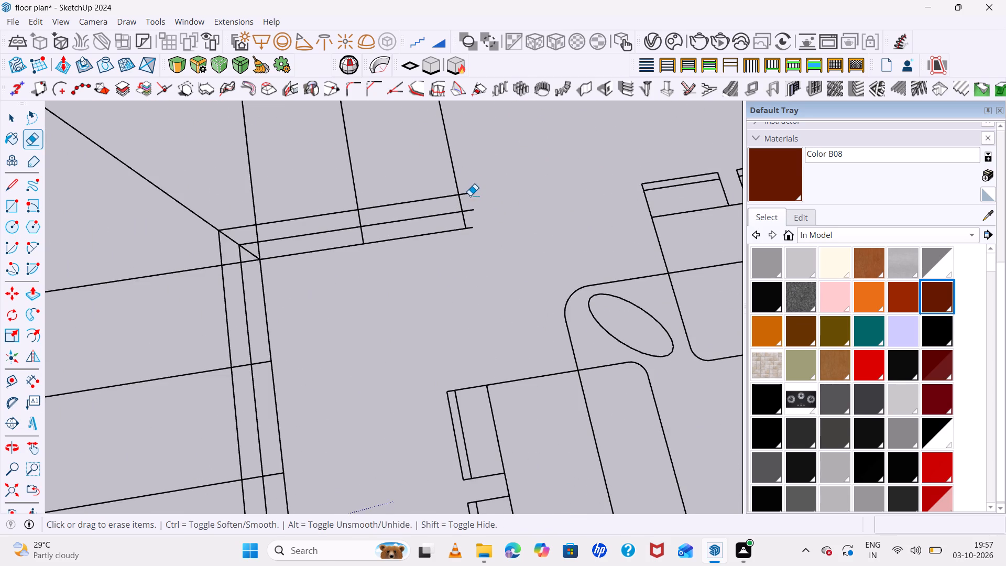
{"action": "left_click", "coordinate": [467, 191]}
{"action": "left_click", "coordinate": [468, 199]}
{"action": "left_click_drag", "start_coordinate": [472, 188], "coordinate": [472, 205]}
{"action": "left_click_drag", "start_coordinate": [469, 189], "coordinate": [469, 199]}
{"action": "left_click_drag", "start_coordinate": [468, 200], "coordinate": [467, 213]}
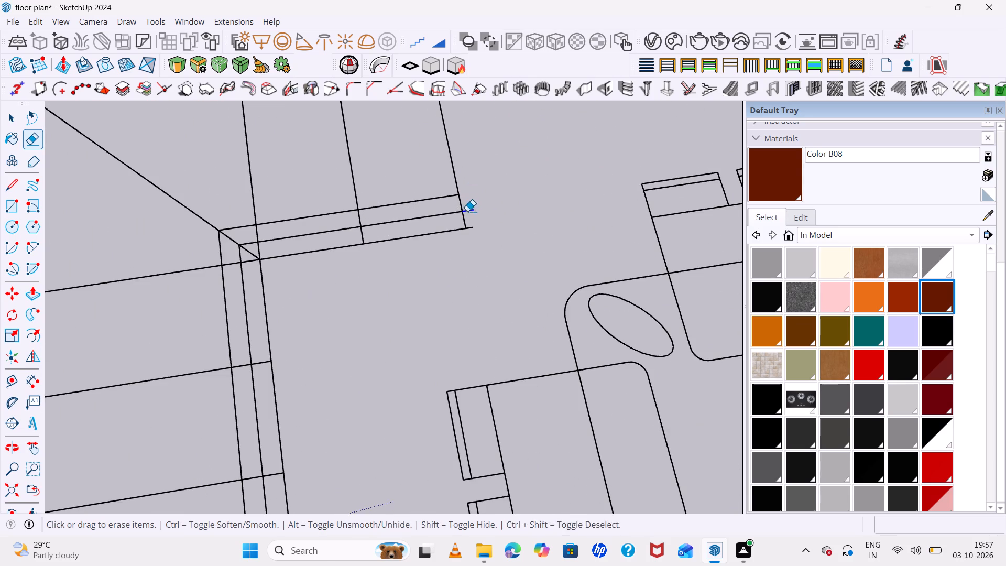
{"action": "left_click_drag", "start_coordinate": [468, 210], "coordinate": [469, 227]}
{"action": "left_click_drag", "start_coordinate": [471, 222], "coordinate": [472, 240]}
Erase the bedroom wall lines above the staircase and the outer wall lines beside its upper landing.
{"action": "scroll", "coordinate": [500, 214], "scroll_direction": "down", "scroll_amount": 20}
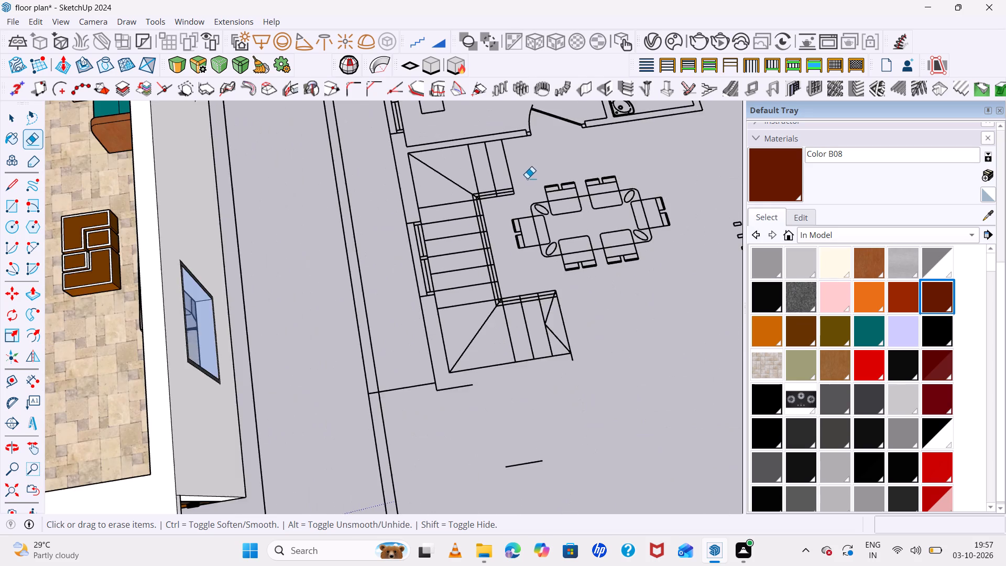
{"action": "scroll", "coordinate": [480, 130], "scroll_direction": "up", "scroll_amount": 11}
{"action": "left_click_drag", "start_coordinate": [554, 121], "coordinate": [557, 140]}
{"action": "left_click_drag", "start_coordinate": [573, 136], "coordinate": [579, 156]}
{"action": "left_click_drag", "start_coordinate": [594, 124], "coordinate": [608, 150]}
{"action": "left_click_drag", "start_coordinate": [247, 176], "coordinate": [198, 198]}
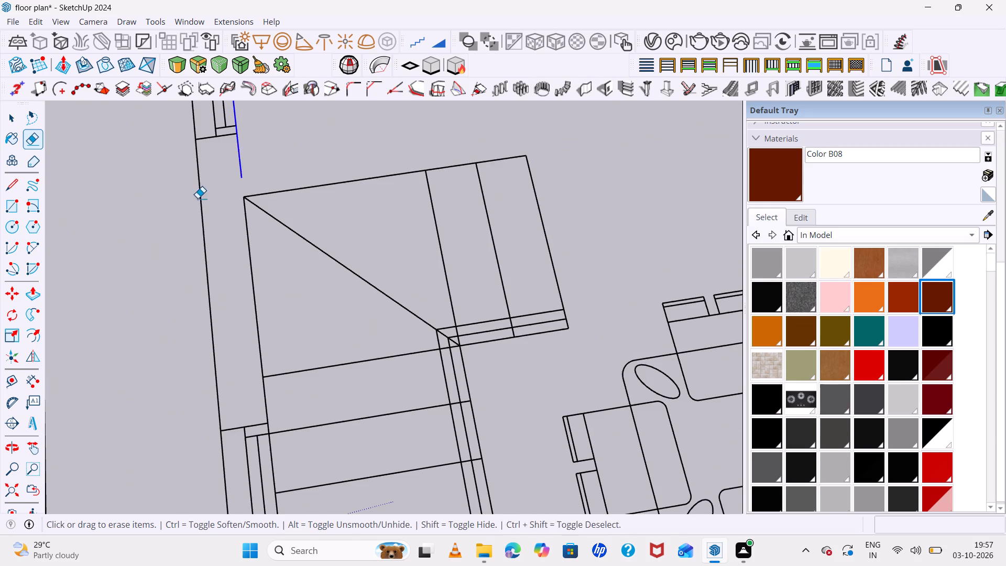
{"action": "left_click_drag", "start_coordinate": [198, 198], "coordinate": [195, 199]}
Erase the window and wall lines beside the staircase's middle flight and the leftover wall line below it.
{"action": "scroll", "coordinate": [223, 187], "scroll_direction": "down", "scroll_amount": 12}
{"action": "scroll", "coordinate": [235, 318], "scroll_direction": "up", "scroll_amount": 6}
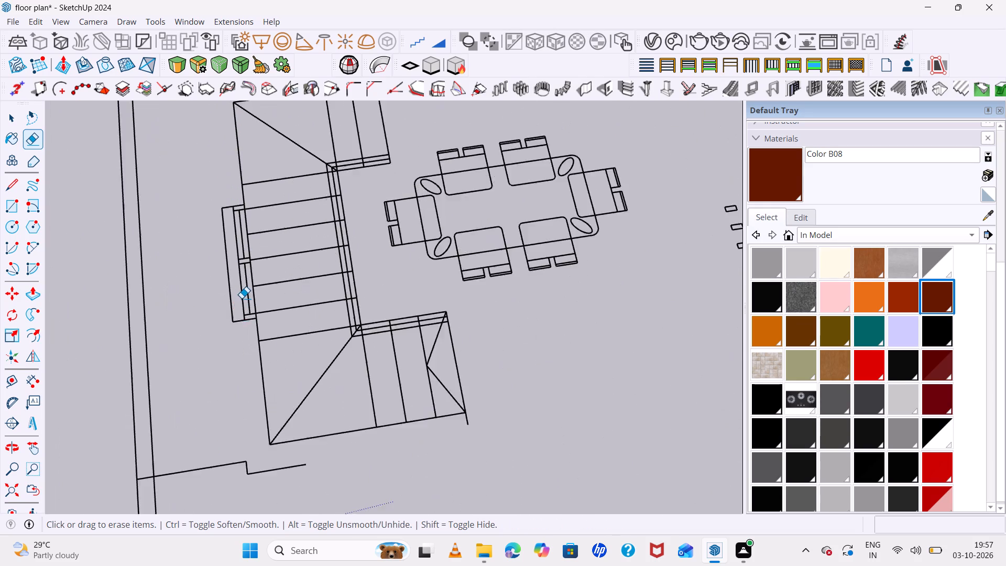
{"action": "scroll", "coordinate": [241, 296], "scroll_direction": "up", "scroll_amount": 6}
{"action": "left_click_drag", "start_coordinate": [261, 280], "coordinate": [217, 309]}
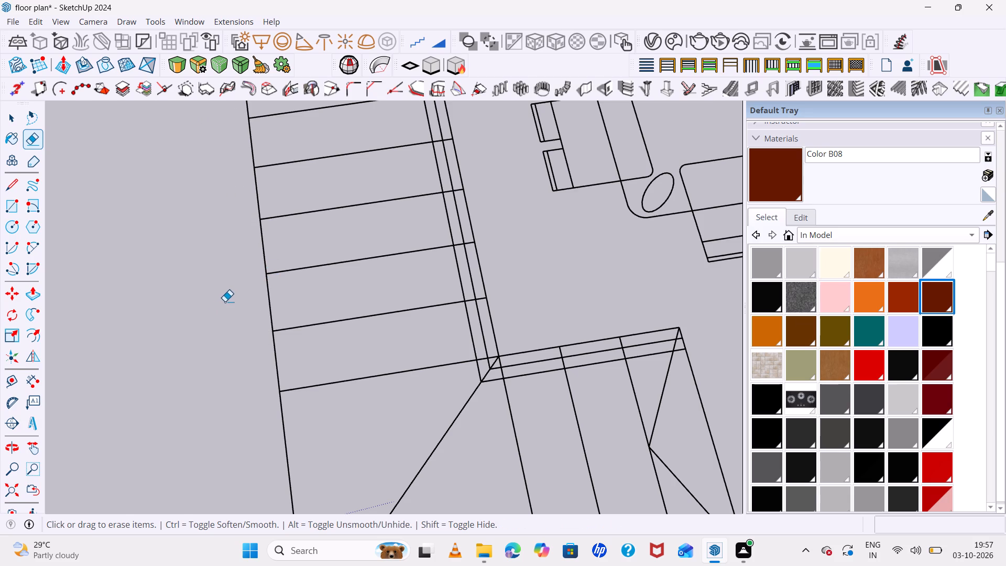
{"action": "scroll", "coordinate": [225, 301], "scroll_direction": "down", "scroll_amount": 13}
{"action": "left_click_drag", "start_coordinate": [269, 398], "coordinate": [244, 411]}
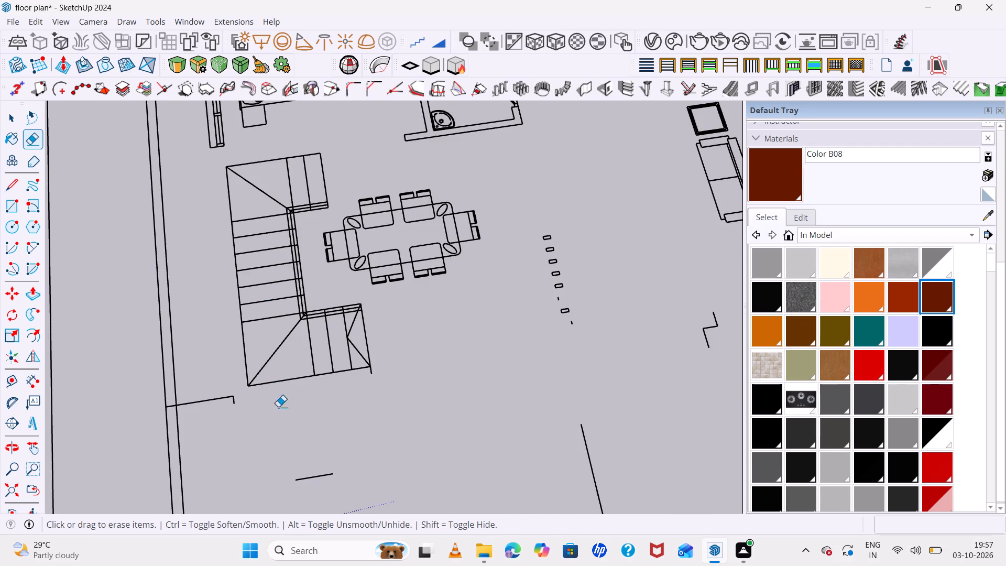
Erase the short line end projecting from the outer corner of the staircase's lower flight.
{"action": "scroll", "coordinate": [357, 377], "scroll_direction": "up", "scroll_amount": 6}
{"action": "left_click_drag", "start_coordinate": [381, 362], "coordinate": [391, 365]}
{"action": "scroll", "coordinate": [404, 358], "scroll_direction": "down", "scroll_amount": 3}
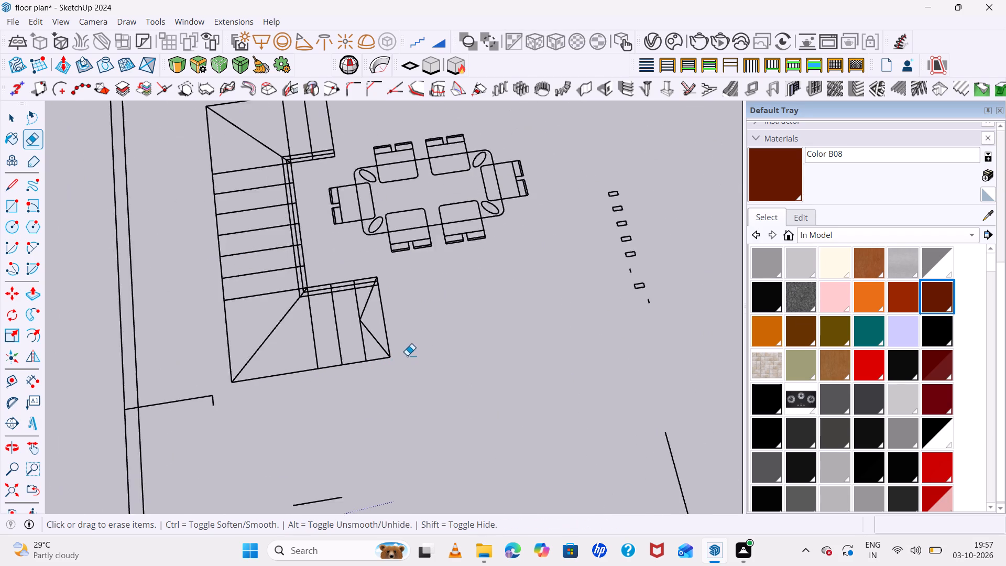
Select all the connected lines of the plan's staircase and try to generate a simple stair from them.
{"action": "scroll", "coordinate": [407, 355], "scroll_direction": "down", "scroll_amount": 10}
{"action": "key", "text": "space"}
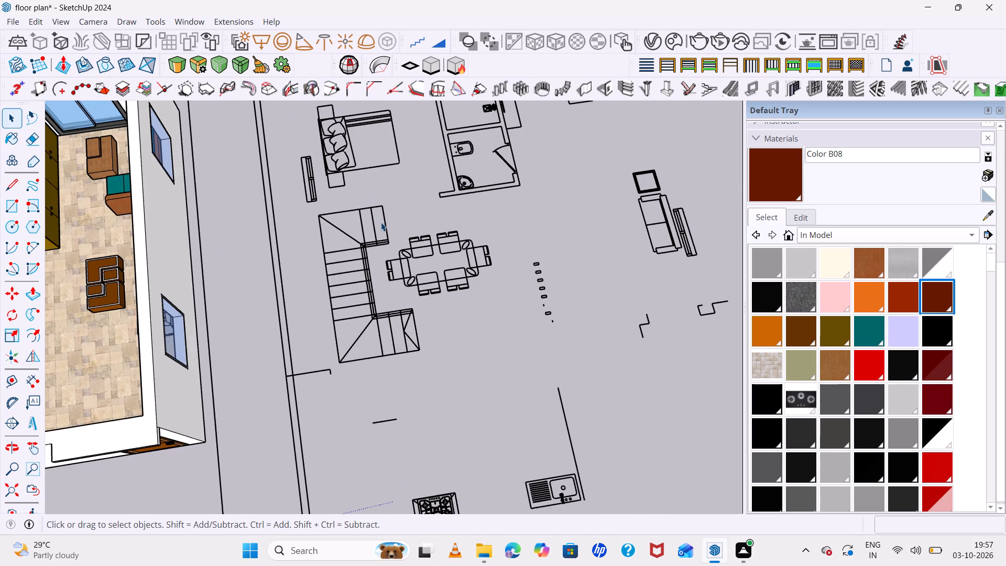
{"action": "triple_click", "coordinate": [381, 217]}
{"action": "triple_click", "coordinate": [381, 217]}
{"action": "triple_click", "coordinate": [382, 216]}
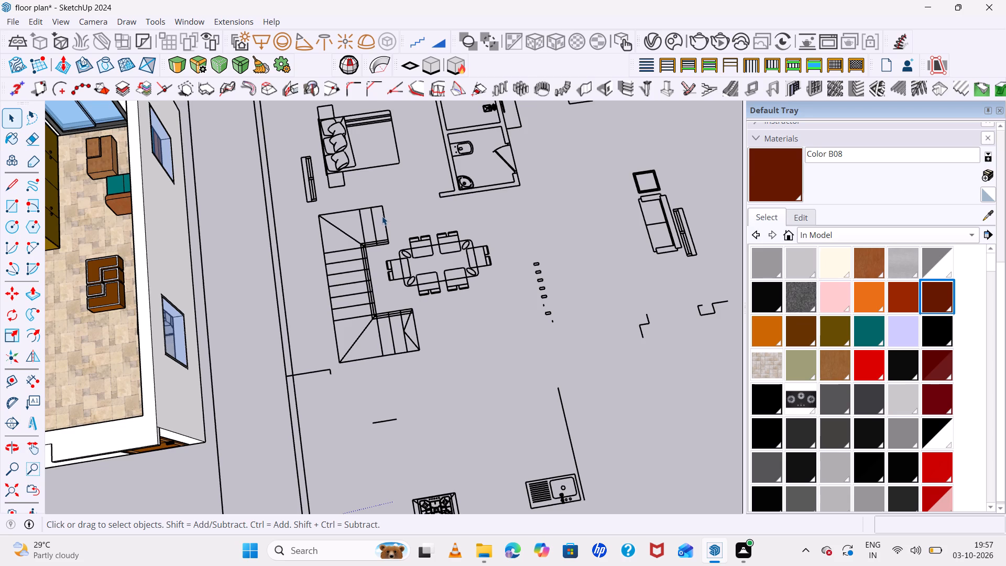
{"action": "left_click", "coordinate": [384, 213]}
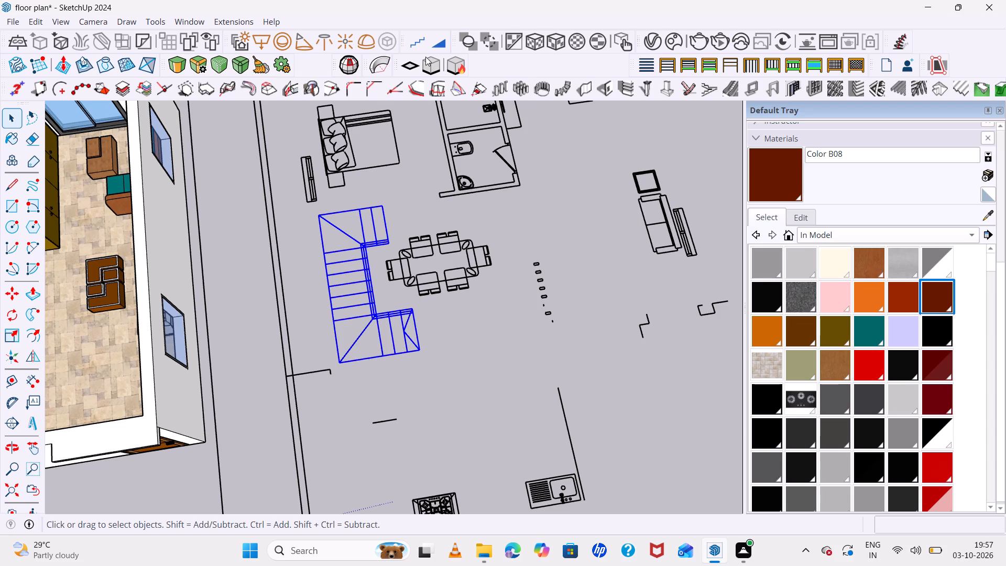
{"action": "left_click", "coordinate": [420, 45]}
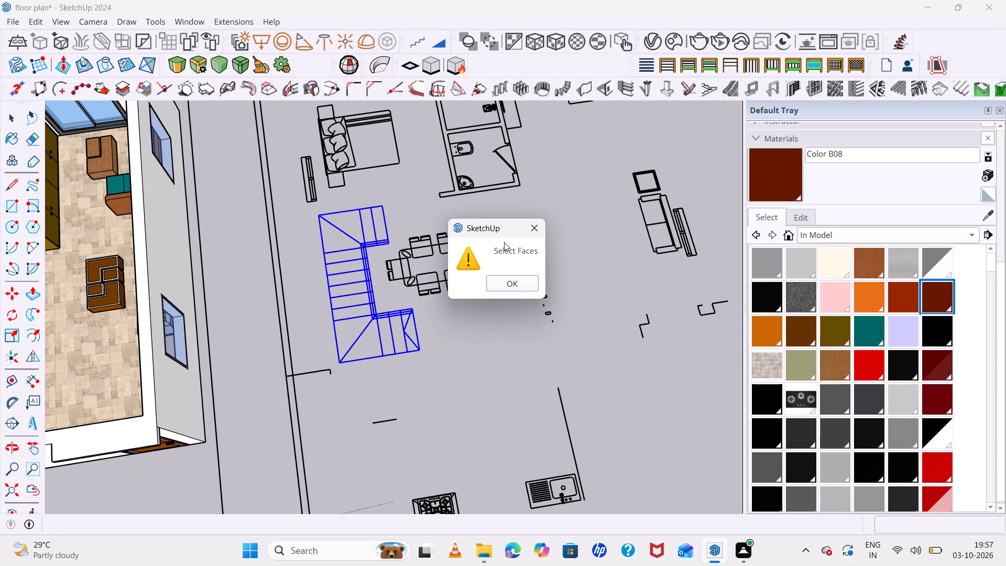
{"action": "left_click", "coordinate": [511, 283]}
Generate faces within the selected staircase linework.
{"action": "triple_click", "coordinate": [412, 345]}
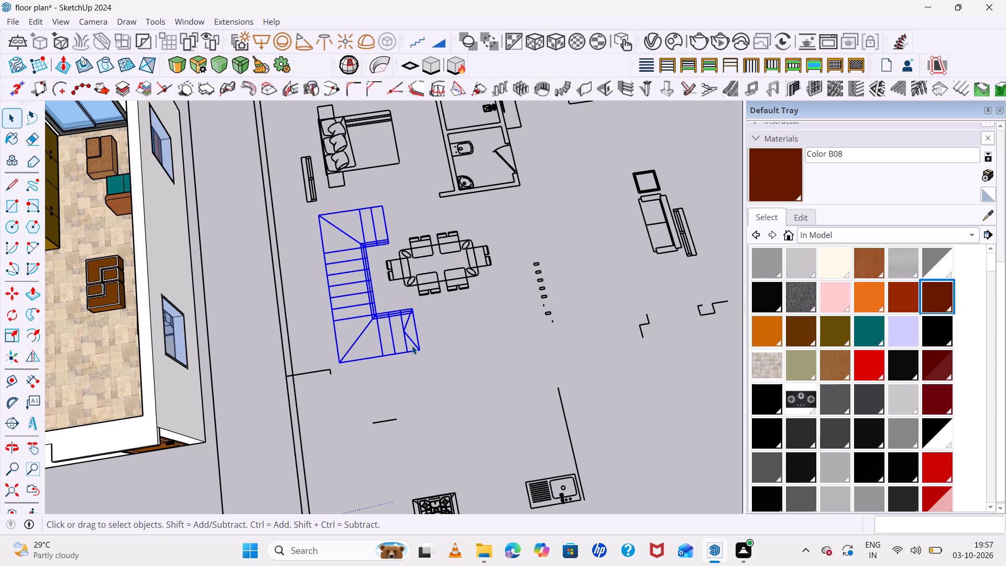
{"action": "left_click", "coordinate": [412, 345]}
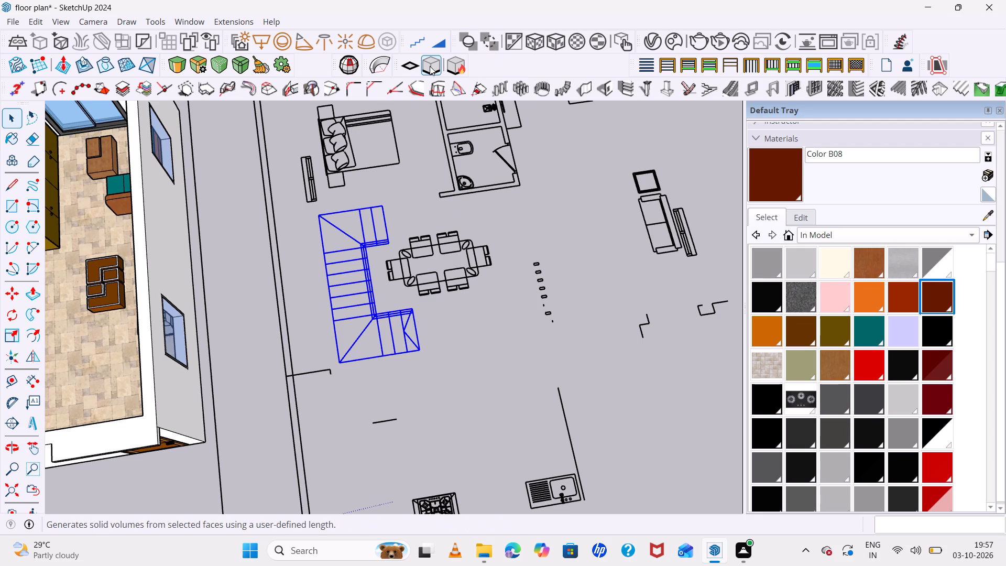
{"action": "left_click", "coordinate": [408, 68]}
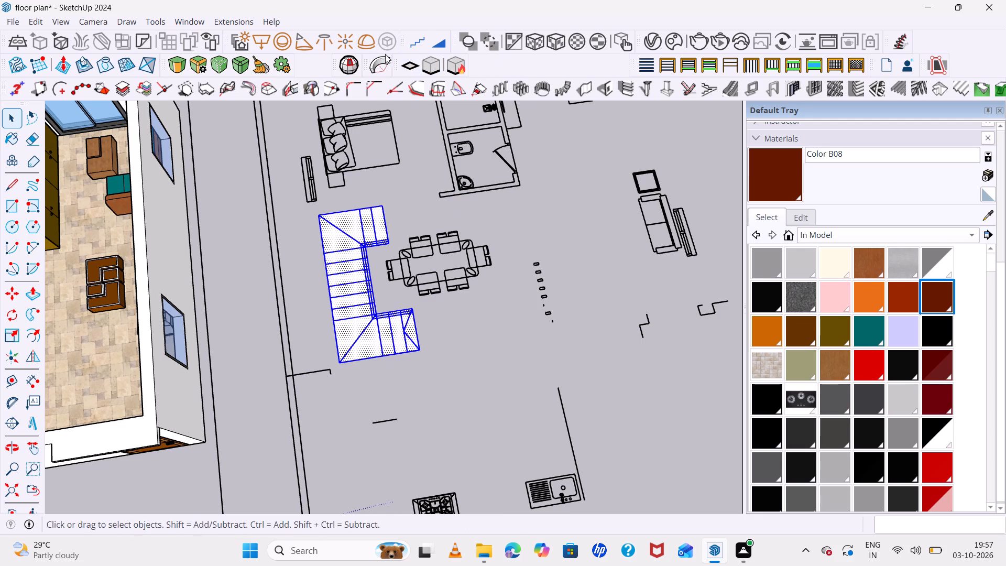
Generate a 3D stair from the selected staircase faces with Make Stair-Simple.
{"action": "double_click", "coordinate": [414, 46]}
Examine the generated stair's steps, numbering and handrails against the plan from several sides.
{"action": "middle_click_drag", "start_coordinate": [438, 238], "coordinate": [313, 143]}
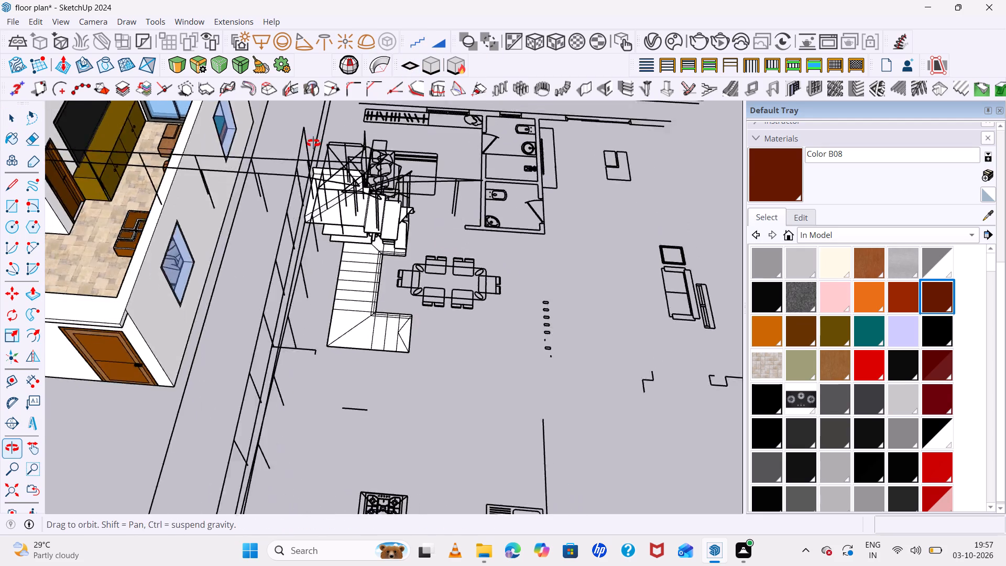
{"action": "middle_click_drag", "start_coordinate": [313, 143], "coordinate": [269, 131]}
{"action": "scroll", "coordinate": [387, 193], "scroll_direction": "down", "scroll_amount": 6}
{"action": "middle_click_drag", "start_coordinate": [443, 229], "coordinate": [219, 262]}
{"action": "scroll", "coordinate": [389, 224], "scroll_direction": "up", "scroll_amount": 5}
{"action": "scroll", "coordinate": [417, 260], "scroll_direction": "up", "scroll_amount": 5}
{"action": "scroll", "coordinate": [420, 272], "scroll_direction": "down", "scroll_amount": 1}
{"action": "scroll", "coordinate": [421, 273], "scroll_direction": "up", "scroll_amount": 4}
{"action": "middle_click_drag", "start_coordinate": [422, 278], "coordinate": [478, 290]}
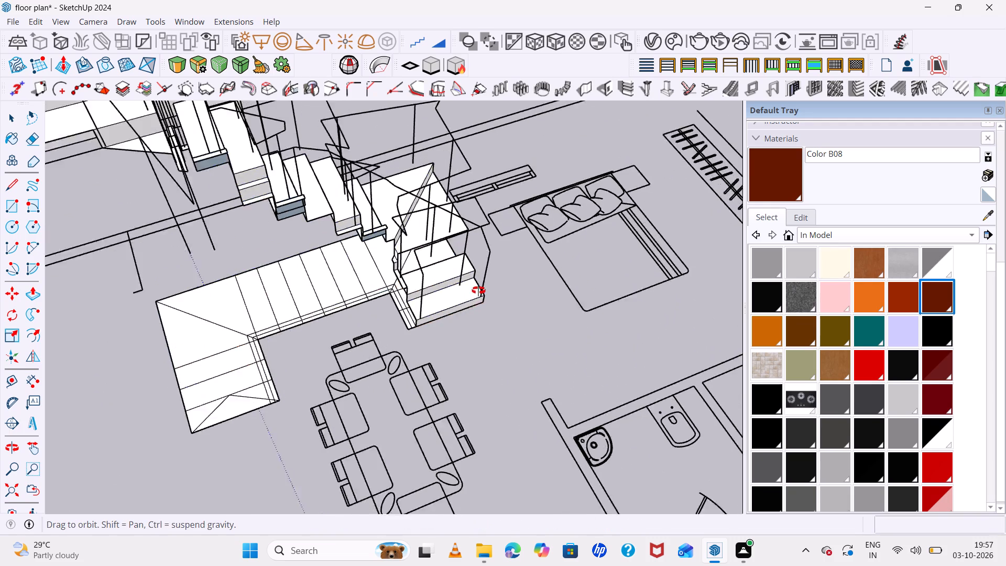
{"action": "middle_click_drag", "start_coordinate": [478, 290], "coordinate": [725, 205]}
{"action": "scroll", "coordinate": [457, 324], "scroll_direction": "up", "scroll_amount": 6}
{"action": "middle_click_drag", "start_coordinate": [452, 328], "coordinate": [713, 303]}
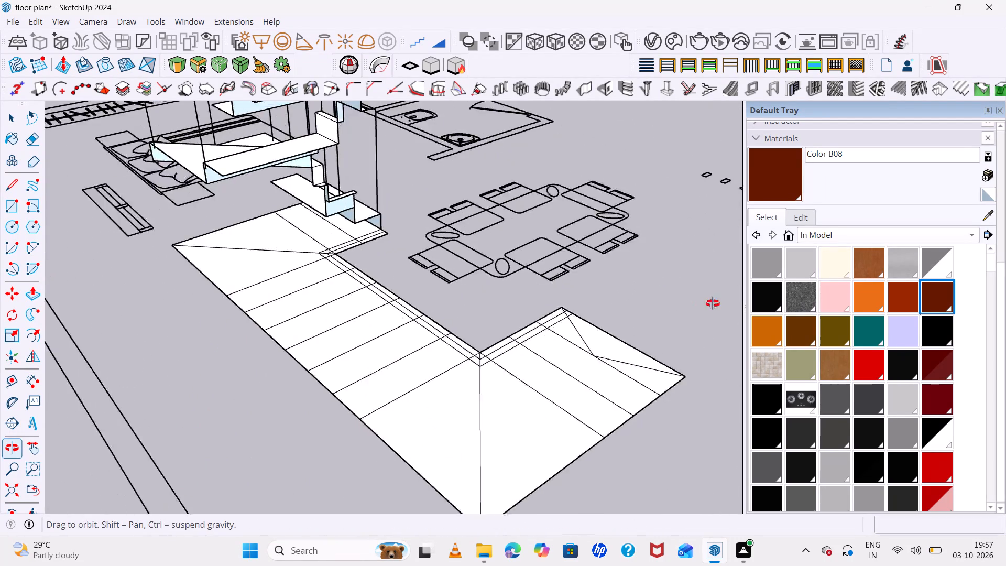
{"action": "middle_click_drag", "start_coordinate": [713, 303], "coordinate": [779, 288]}
{"action": "scroll", "coordinate": [462, 195], "scroll_direction": "down", "scroll_amount": 13}
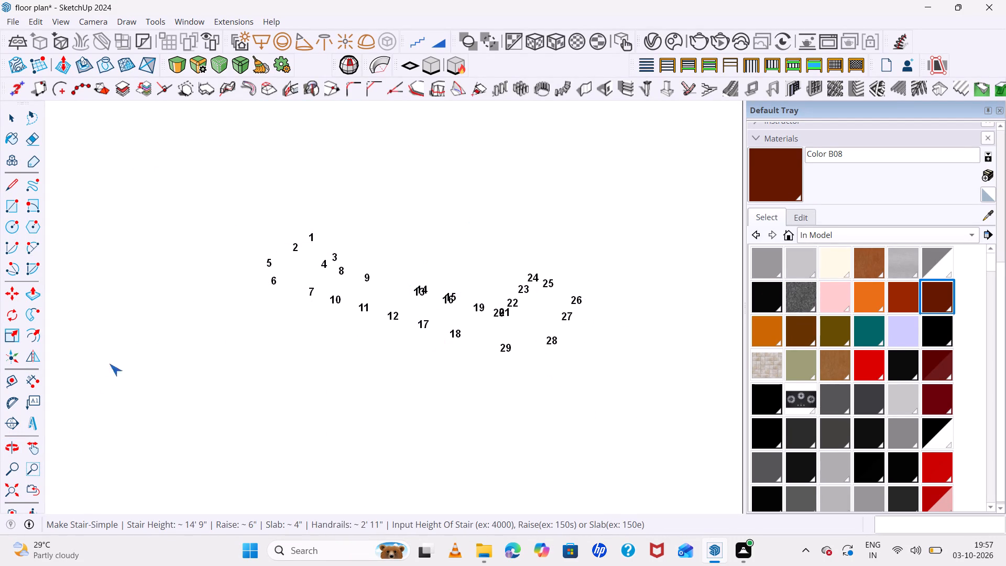
{"action": "left_click", "coordinate": [18, 487]}
{"action": "scroll", "coordinate": [288, 348], "scroll_direction": "down", "scroll_amount": 5}
{"action": "middle_click_drag", "start_coordinate": [391, 306], "coordinate": [86, 402]}
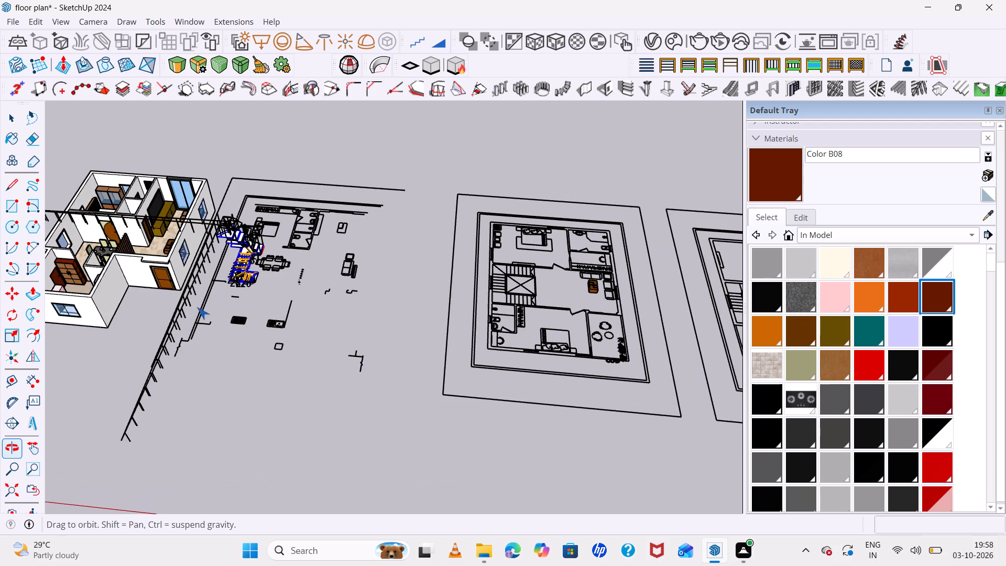
{"action": "scroll", "coordinate": [222, 290], "scroll_direction": "up", "scroll_amount": 12}
{"action": "middle_click_drag", "start_coordinate": [290, 257], "coordinate": [80, 388]}
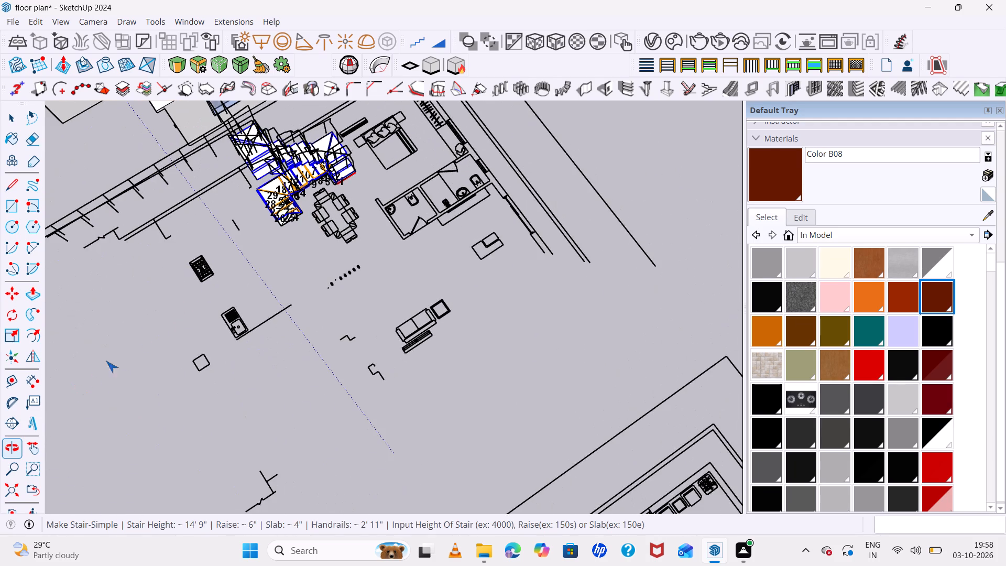
{"action": "scroll", "coordinate": [323, 197], "scroll_direction": "up", "scroll_amount": 14}
{"action": "middle_click_drag", "start_coordinate": [373, 160], "coordinate": [170, 244]}
{"action": "middle_click", "coordinate": [170, 244]}
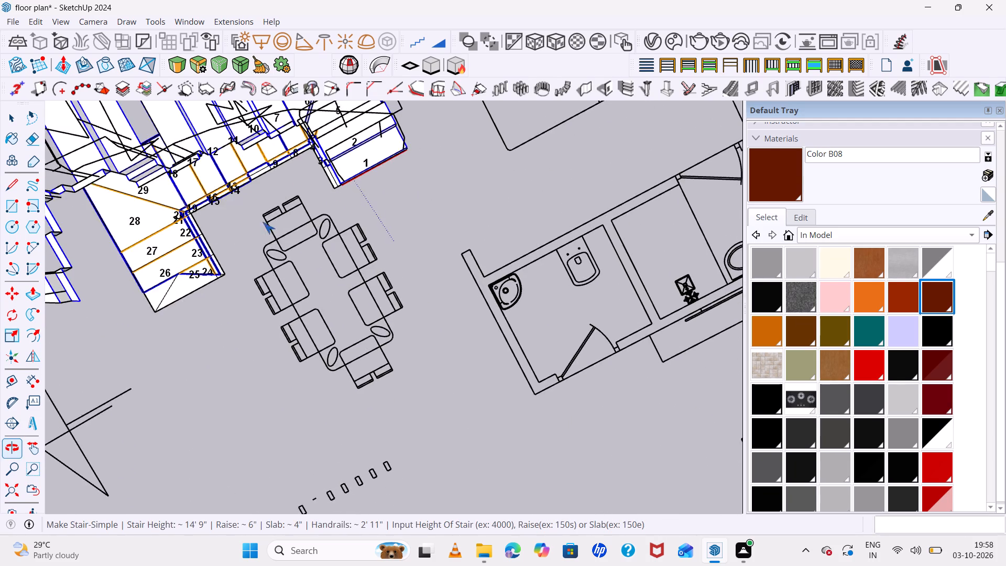
{"action": "scroll", "coordinate": [347, 188], "scroll_direction": "down", "scroll_amount": 14}
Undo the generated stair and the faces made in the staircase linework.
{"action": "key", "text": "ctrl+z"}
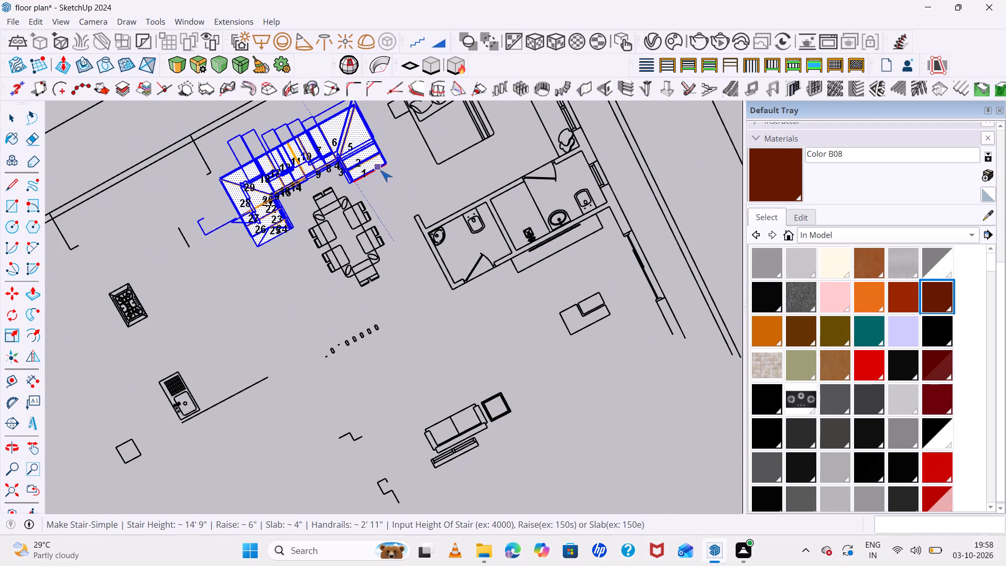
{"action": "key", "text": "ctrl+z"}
Examine the staircase linework around the handrail corner next to the upper flight.
{"action": "scroll", "coordinate": [355, 161], "scroll_direction": "up", "scroll_amount": 7}
{"action": "middle_click_drag", "start_coordinate": [369, 194], "coordinate": [611, 172]}
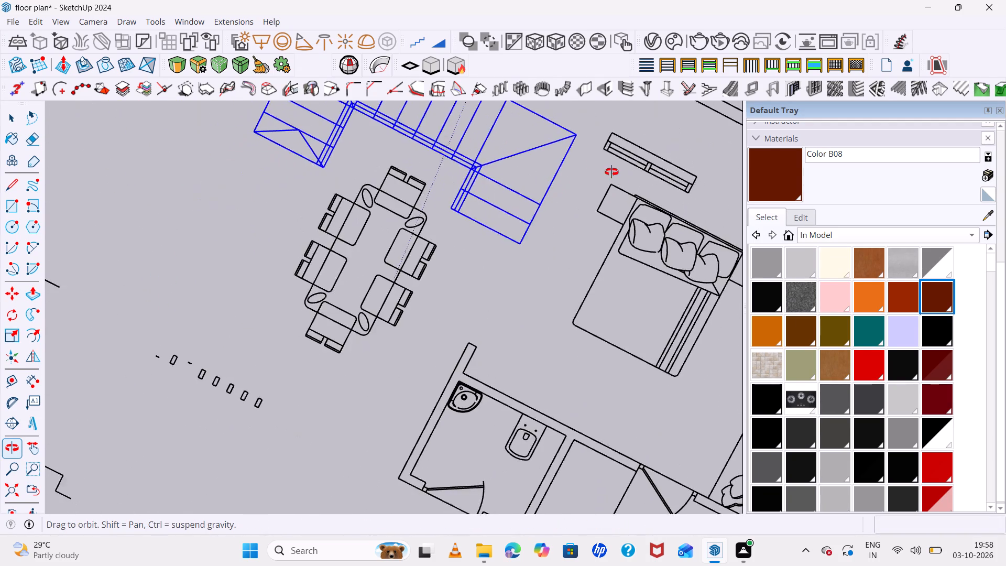
{"action": "middle_click_drag", "start_coordinate": [611, 172], "coordinate": [357, 119]}
{"action": "scroll", "coordinate": [437, 140], "scroll_direction": "up", "scroll_amount": 6}
{"action": "scroll", "coordinate": [245, 286], "scroll_direction": "down", "scroll_amount": 13}
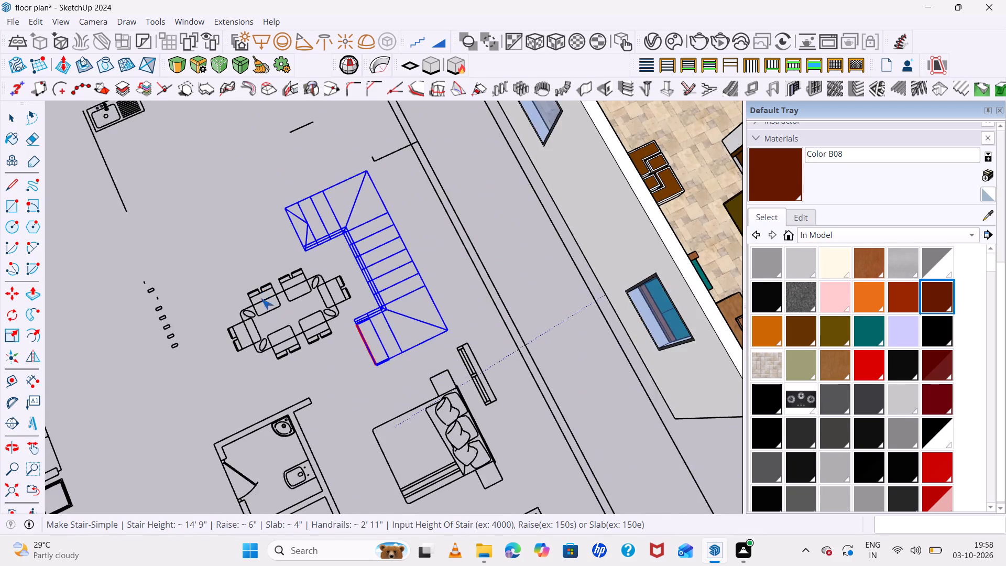
{"action": "middle_click_drag", "start_coordinate": [277, 317], "coordinate": [588, 238]}
{"action": "scroll", "coordinate": [586, 236], "scroll_direction": "down", "scroll_amount": 1}
{"action": "scroll", "coordinate": [396, 297], "scroll_direction": "up", "scroll_amount": 6}
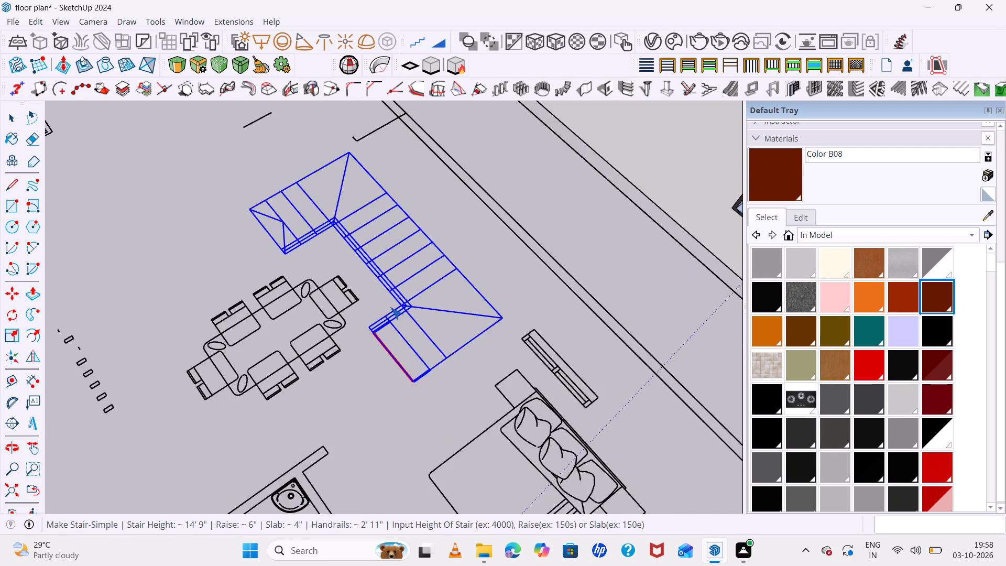
{"action": "scroll", "coordinate": [390, 307], "scroll_direction": "up", "scroll_amount": 19}
{"action": "key", "text": "space"}
{"action": "left_click", "coordinate": [456, 319]}
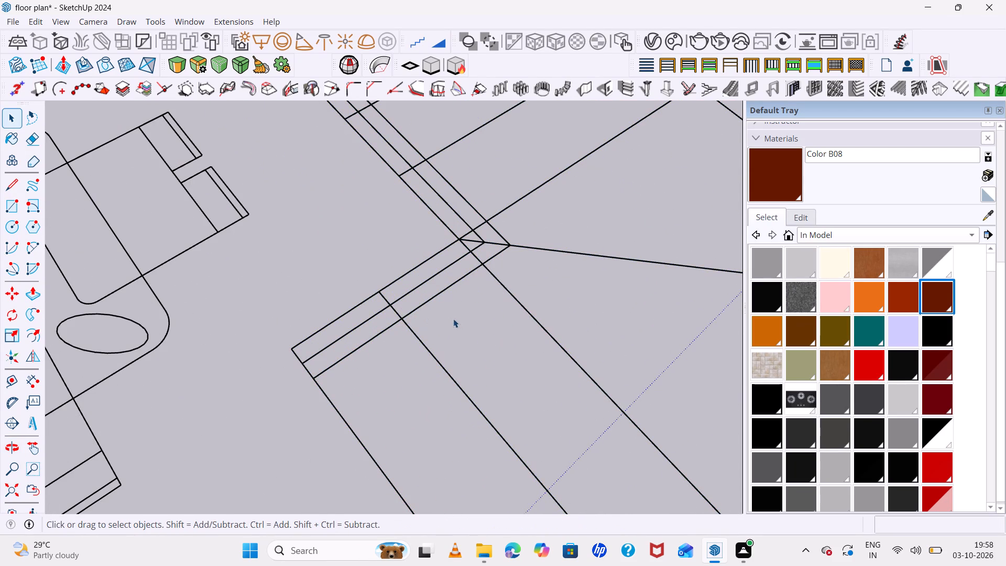
{"action": "double_click", "coordinate": [370, 341]}
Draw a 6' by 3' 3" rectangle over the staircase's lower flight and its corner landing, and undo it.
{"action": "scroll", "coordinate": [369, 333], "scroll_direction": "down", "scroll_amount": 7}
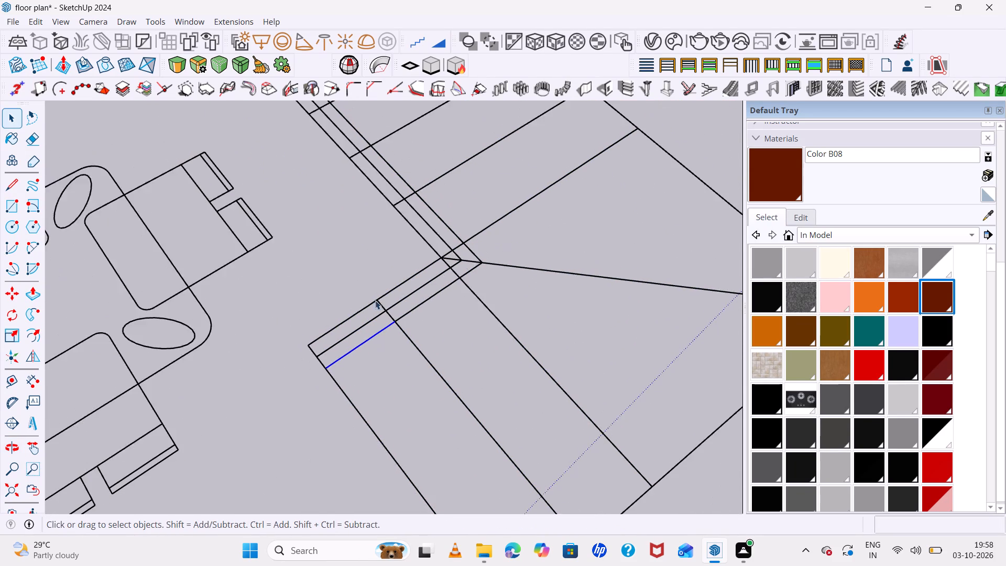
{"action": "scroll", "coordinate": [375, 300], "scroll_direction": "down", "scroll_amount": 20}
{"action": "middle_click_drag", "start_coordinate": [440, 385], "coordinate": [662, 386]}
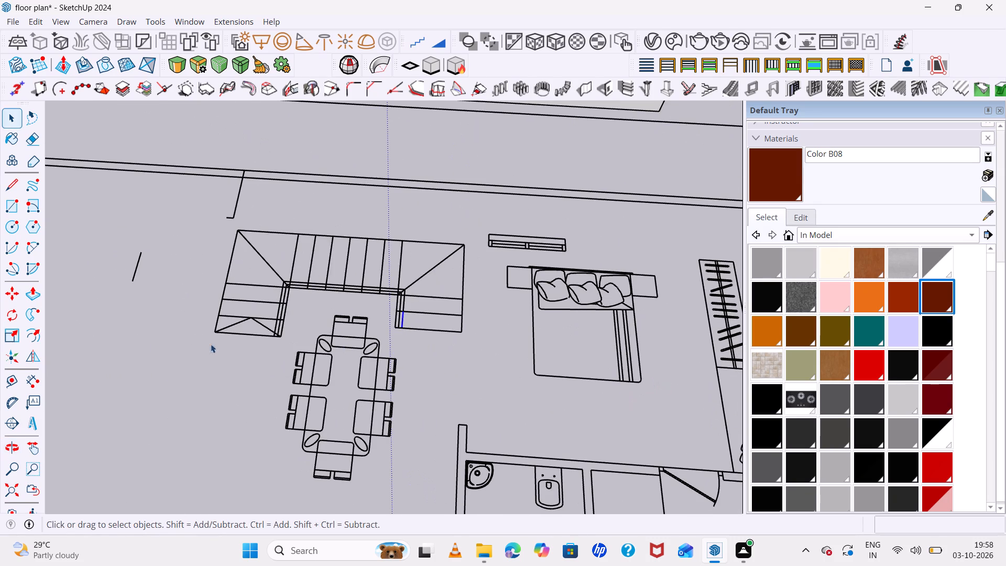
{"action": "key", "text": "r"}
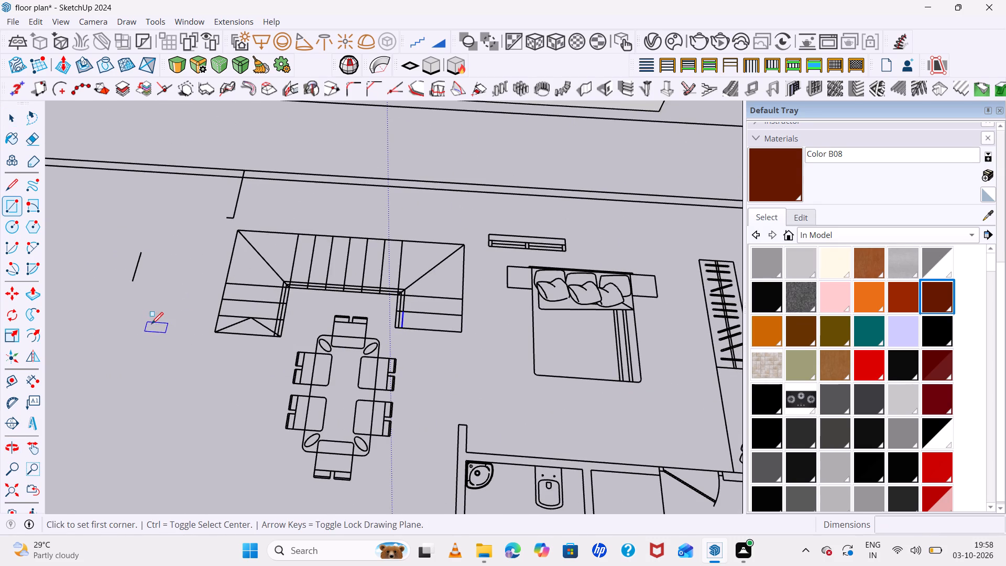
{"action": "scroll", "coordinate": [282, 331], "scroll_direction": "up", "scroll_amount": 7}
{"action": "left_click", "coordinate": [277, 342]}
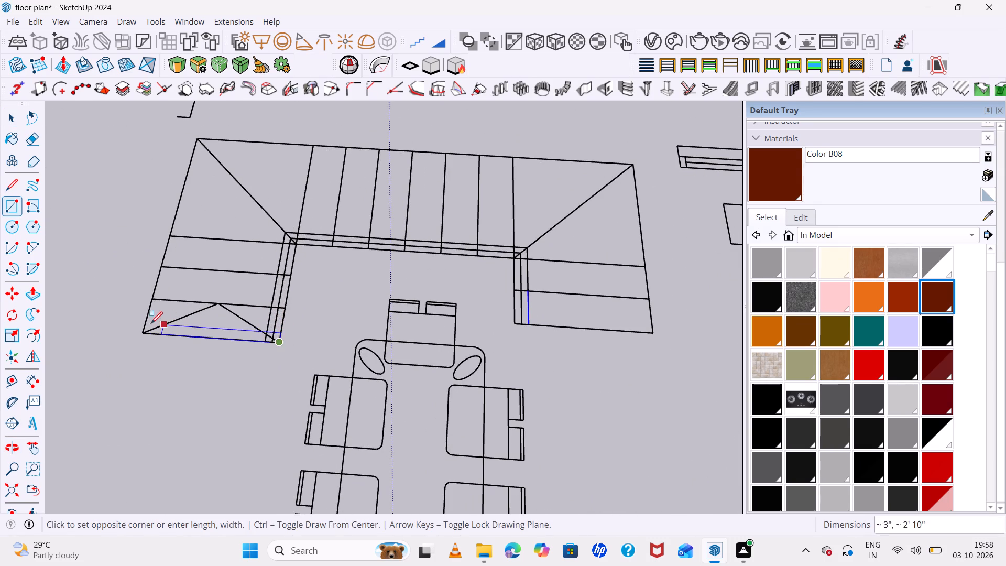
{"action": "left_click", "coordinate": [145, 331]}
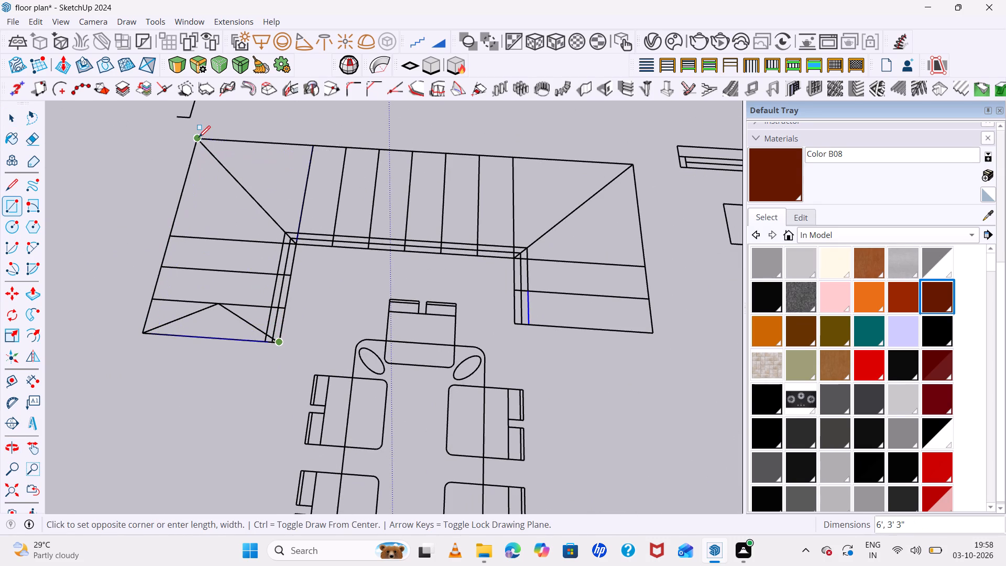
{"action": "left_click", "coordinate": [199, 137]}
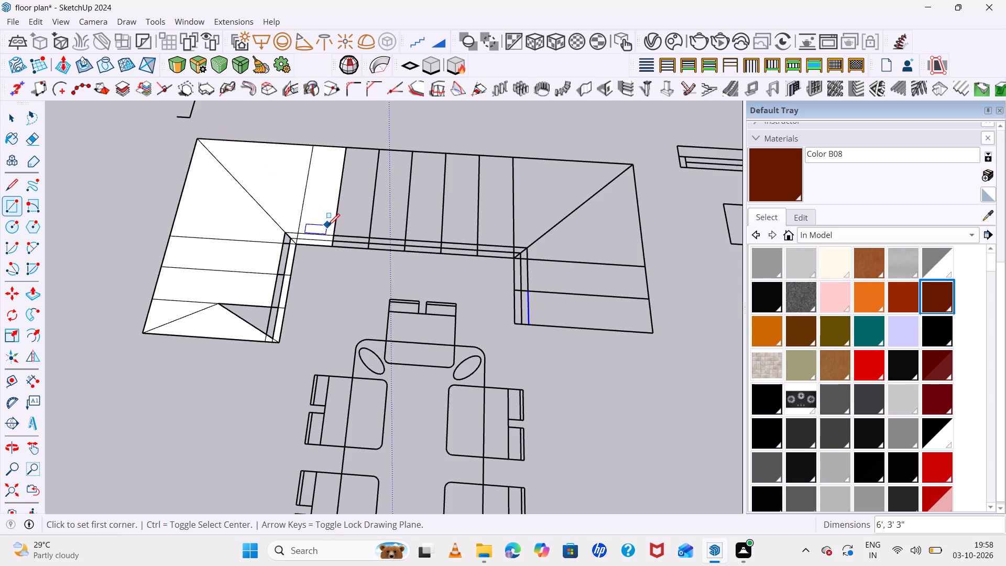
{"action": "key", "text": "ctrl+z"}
Draw a 6' by 3' 3" rectangle over the lower flight, from its handrail end to the landing's outer corner.
{"action": "left_click", "coordinate": [278, 345]}
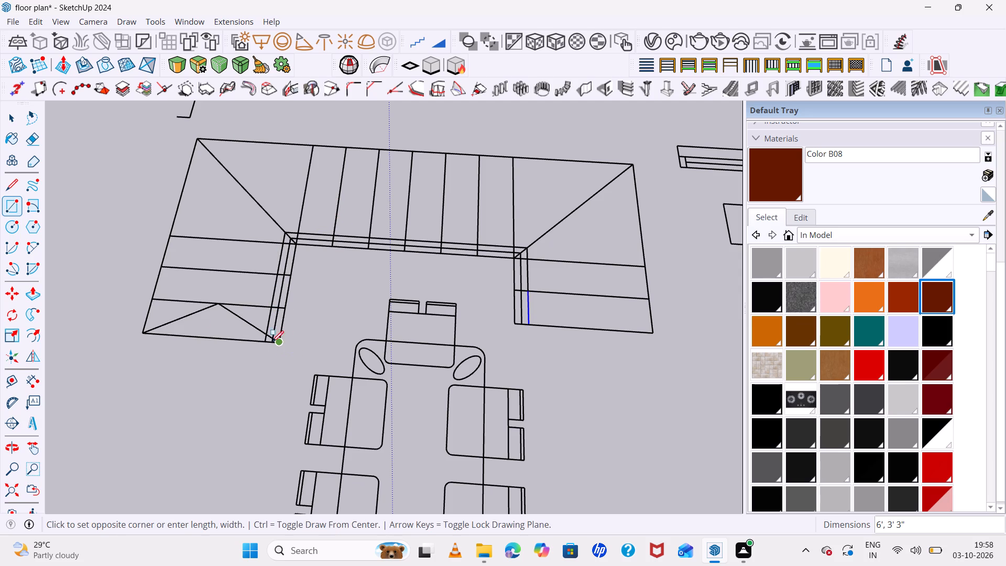
{"action": "double_click", "coordinate": [138, 331]}
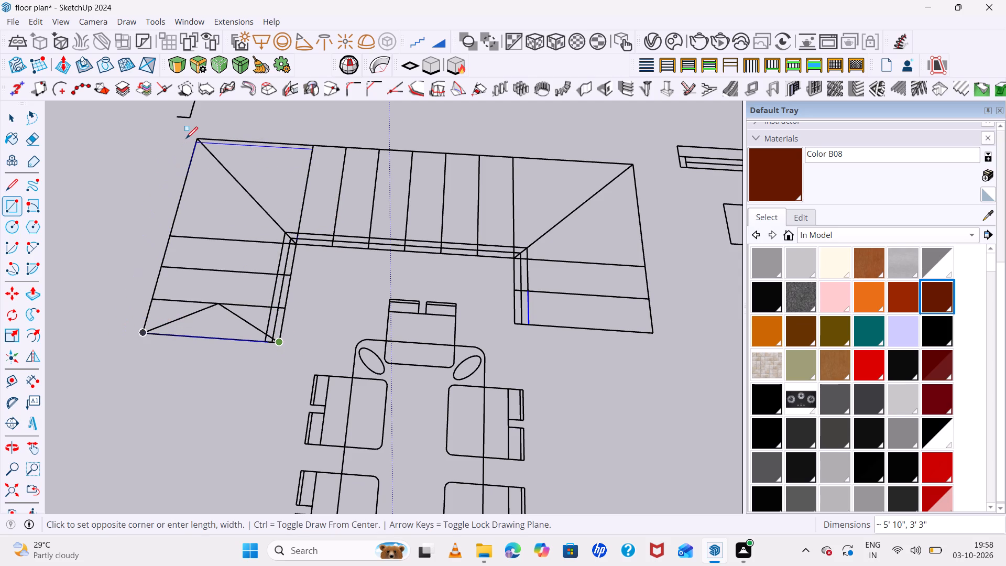
{"action": "left_click", "coordinate": [196, 135]}
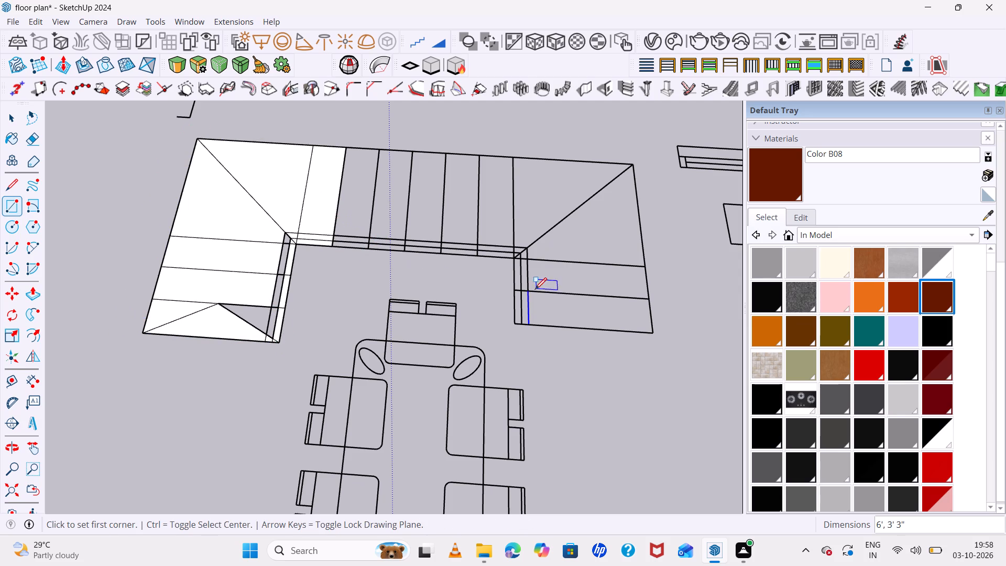
Draw a 5' 1" by 3' 3" rectangle over the upper flight, from its handrail end to the landing's outer corner.
{"action": "left_click", "coordinate": [516, 324]}
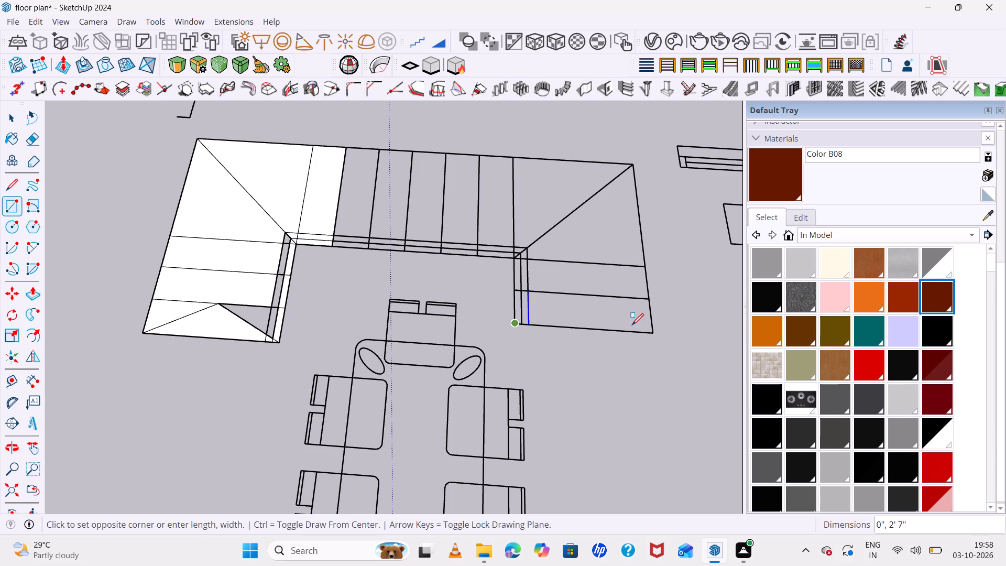
{"action": "left_click", "coordinate": [651, 333]}
{"action": "left_click", "coordinate": [631, 164]}
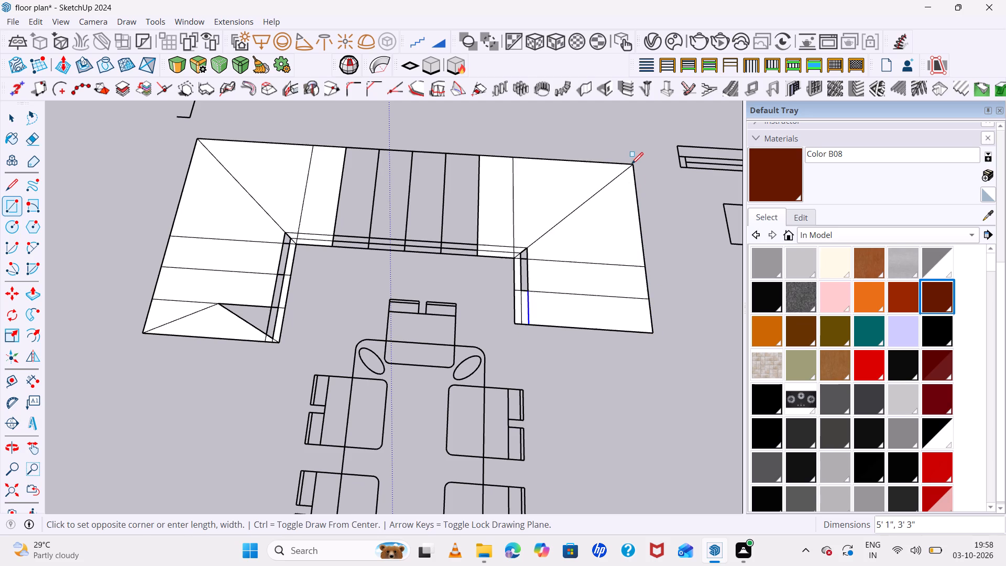
Draw a 3' 8" by 3' 3" rectangle over the open treads of the staircase's middle flight.
{"action": "left_click", "coordinate": [335, 245]}
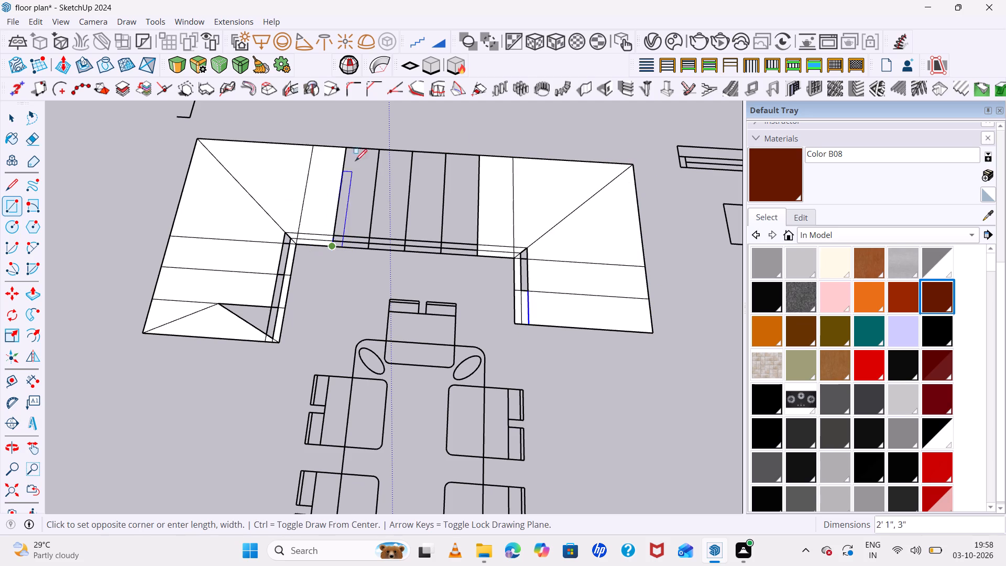
{"action": "left_click", "coordinate": [482, 159]}
Check the filled staircase faces and undo the rectangles drawn over its flights and landings.
{"action": "scroll", "coordinate": [366, 245], "scroll_direction": "up", "scroll_amount": 6}
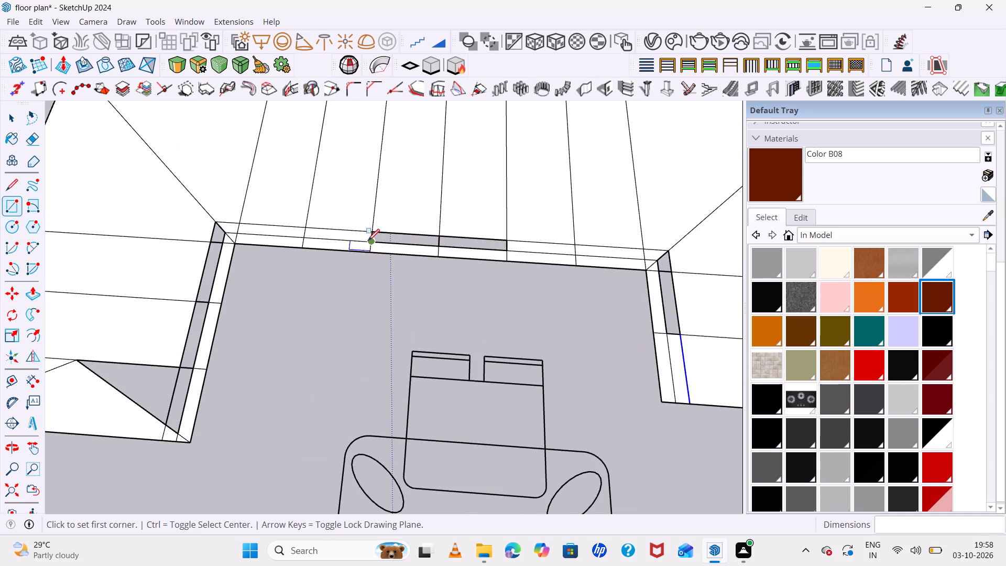
{"action": "scroll", "coordinate": [367, 235], "scroll_direction": "up", "scroll_amount": 5}
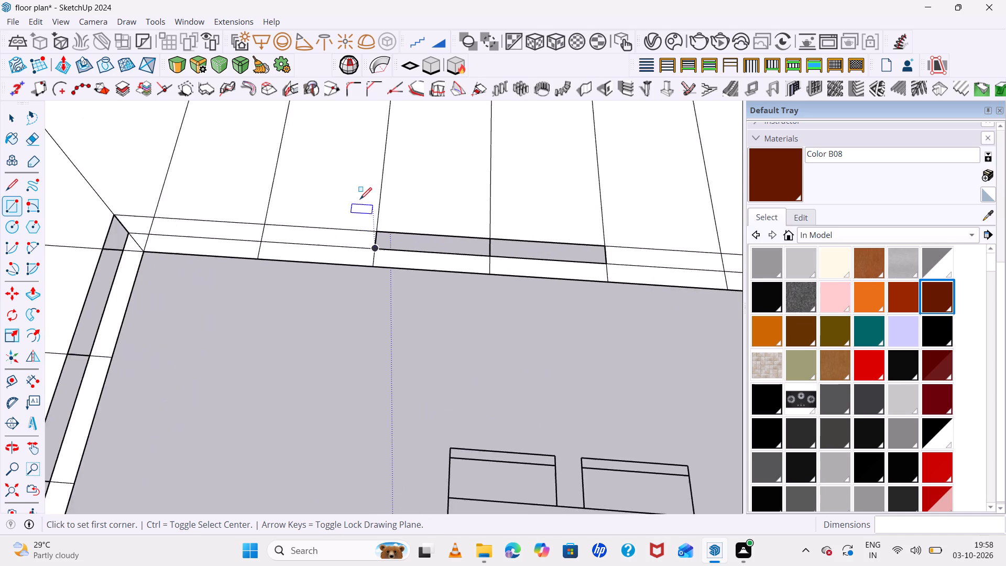
{"action": "scroll", "coordinate": [359, 194], "scroll_direction": "down", "scroll_amount": 14}
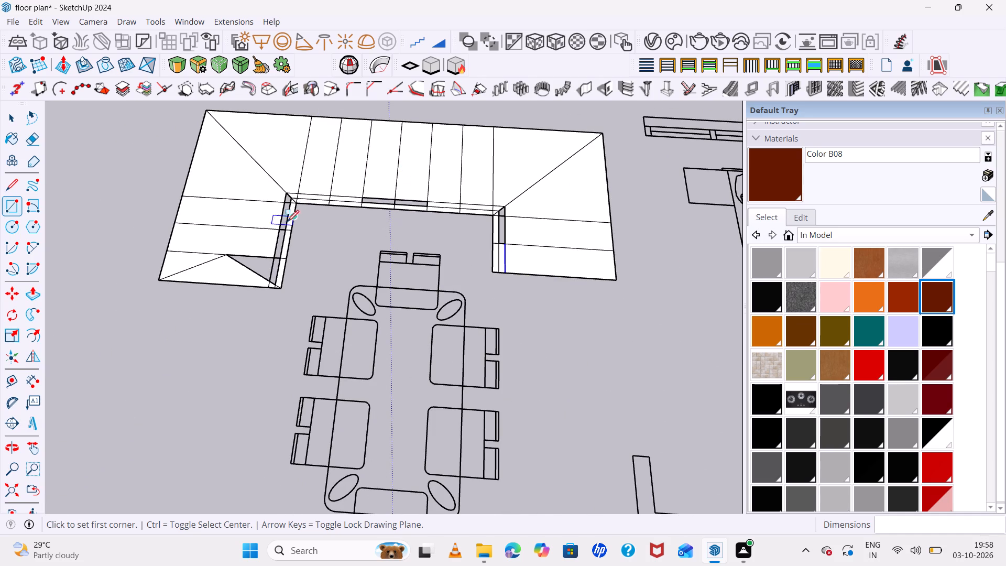
{"action": "scroll", "coordinate": [246, 278], "scroll_direction": "up", "scroll_amount": 6}
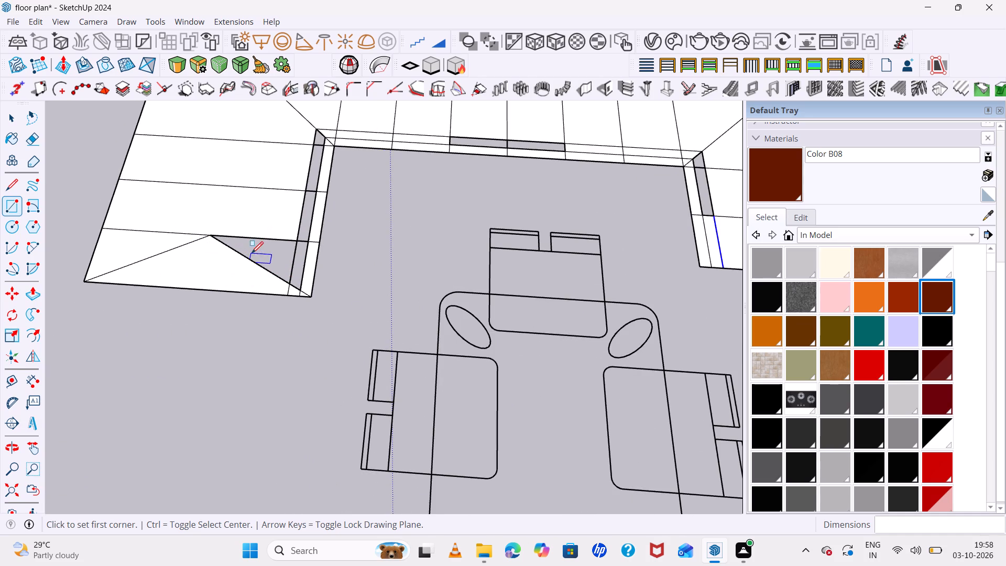
{"action": "key", "text": "ctrl+z"}
{"action": "key", "text": "ctrl+z"}
{"action": "key", "text": "ctrl+z"}
{"action": "key", "text": "ctrl+z"}
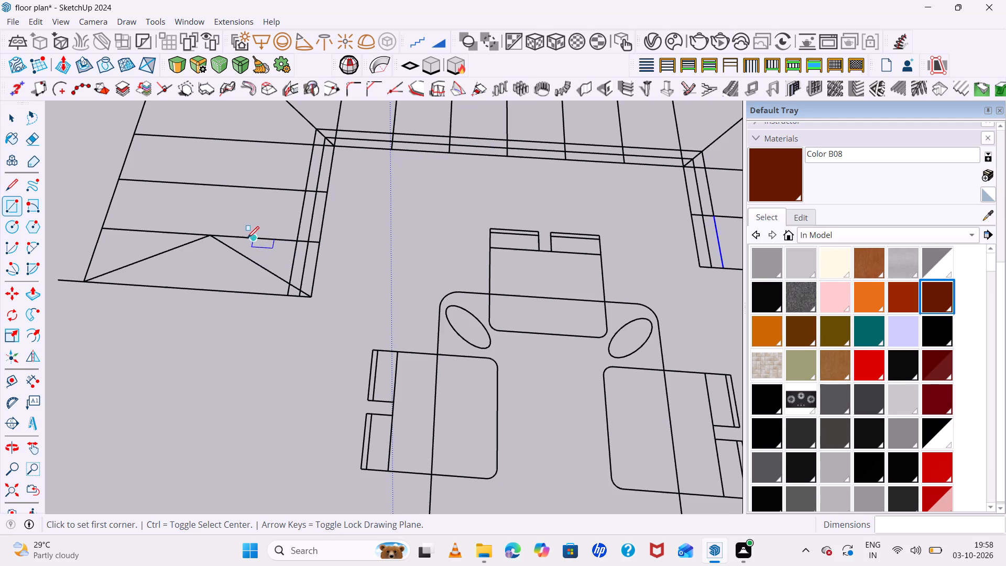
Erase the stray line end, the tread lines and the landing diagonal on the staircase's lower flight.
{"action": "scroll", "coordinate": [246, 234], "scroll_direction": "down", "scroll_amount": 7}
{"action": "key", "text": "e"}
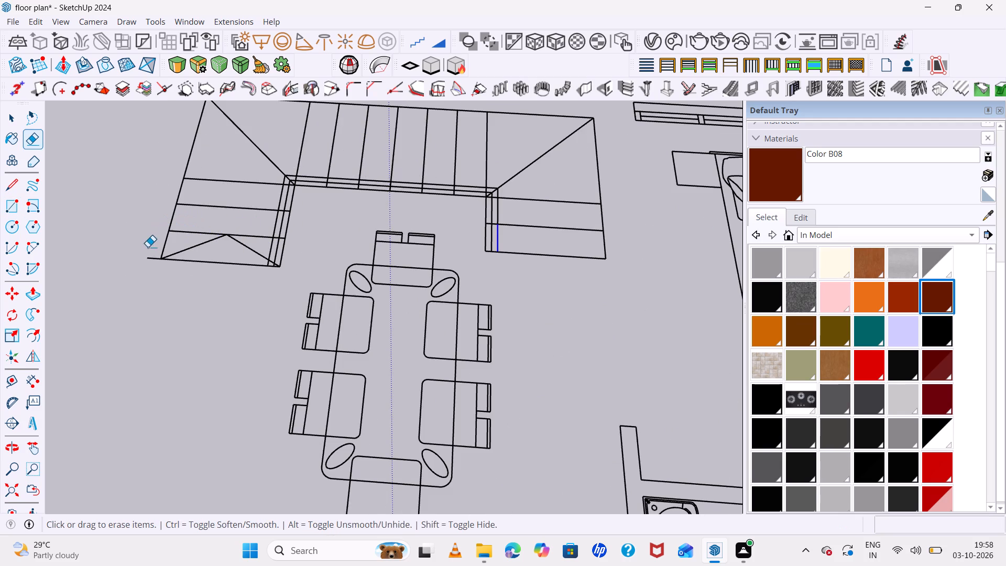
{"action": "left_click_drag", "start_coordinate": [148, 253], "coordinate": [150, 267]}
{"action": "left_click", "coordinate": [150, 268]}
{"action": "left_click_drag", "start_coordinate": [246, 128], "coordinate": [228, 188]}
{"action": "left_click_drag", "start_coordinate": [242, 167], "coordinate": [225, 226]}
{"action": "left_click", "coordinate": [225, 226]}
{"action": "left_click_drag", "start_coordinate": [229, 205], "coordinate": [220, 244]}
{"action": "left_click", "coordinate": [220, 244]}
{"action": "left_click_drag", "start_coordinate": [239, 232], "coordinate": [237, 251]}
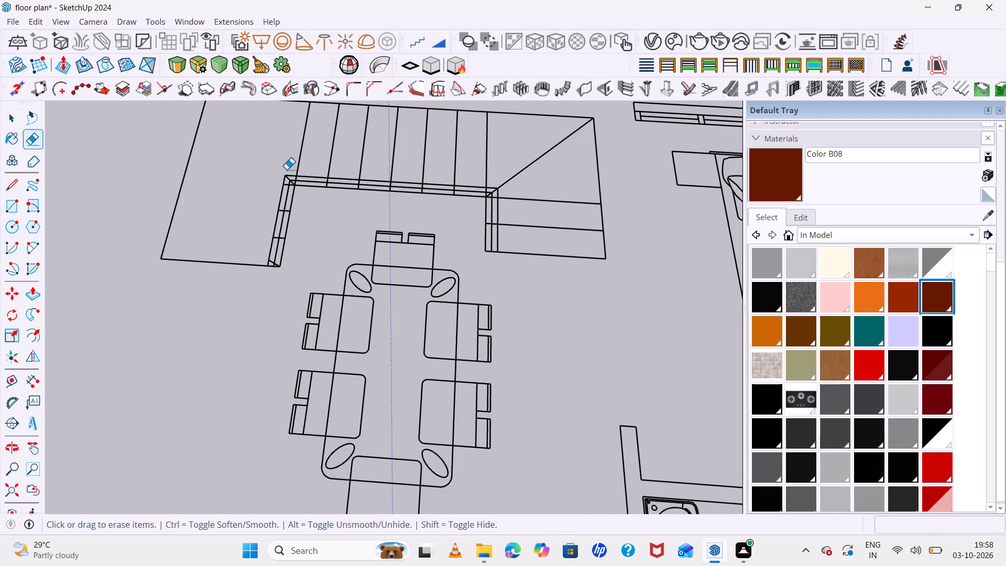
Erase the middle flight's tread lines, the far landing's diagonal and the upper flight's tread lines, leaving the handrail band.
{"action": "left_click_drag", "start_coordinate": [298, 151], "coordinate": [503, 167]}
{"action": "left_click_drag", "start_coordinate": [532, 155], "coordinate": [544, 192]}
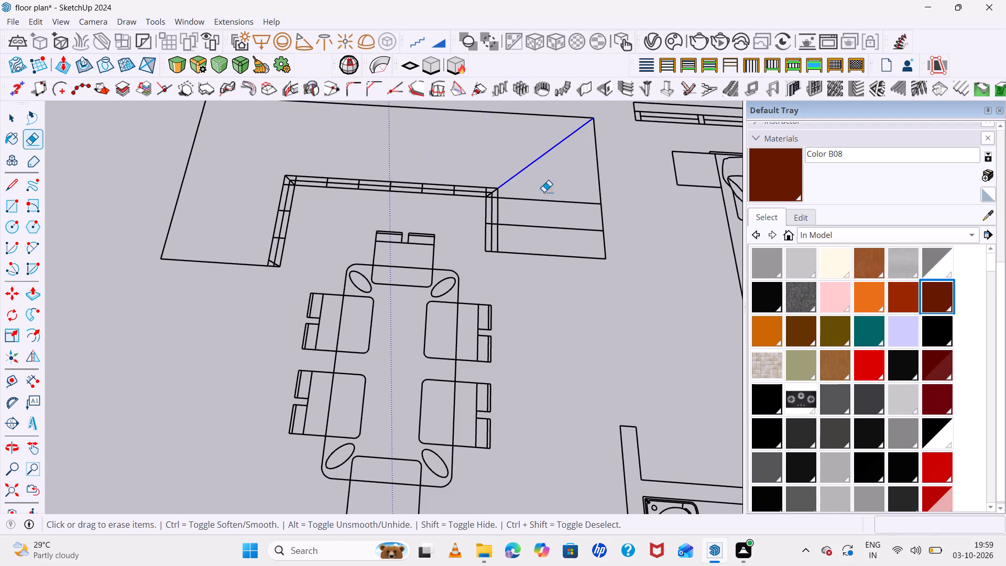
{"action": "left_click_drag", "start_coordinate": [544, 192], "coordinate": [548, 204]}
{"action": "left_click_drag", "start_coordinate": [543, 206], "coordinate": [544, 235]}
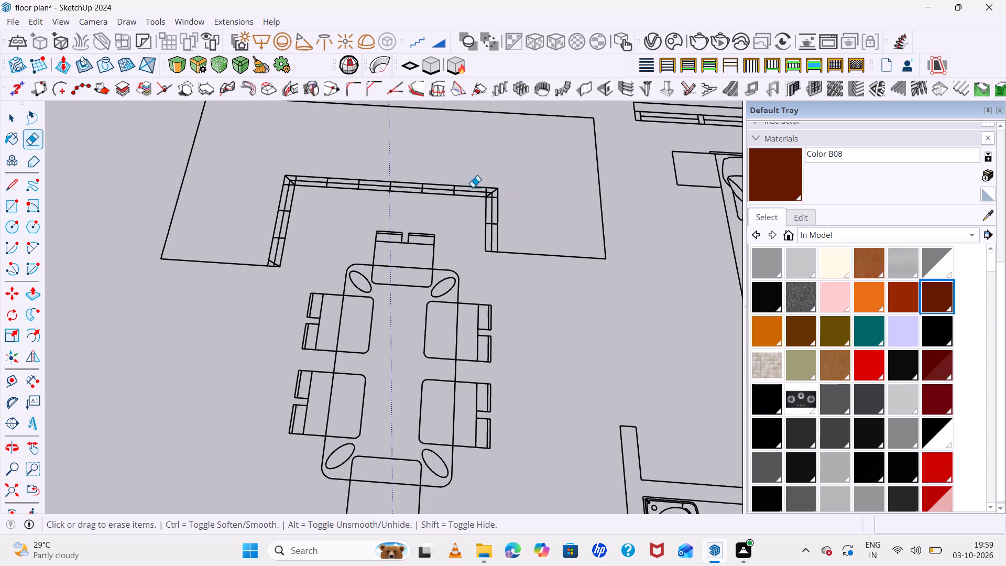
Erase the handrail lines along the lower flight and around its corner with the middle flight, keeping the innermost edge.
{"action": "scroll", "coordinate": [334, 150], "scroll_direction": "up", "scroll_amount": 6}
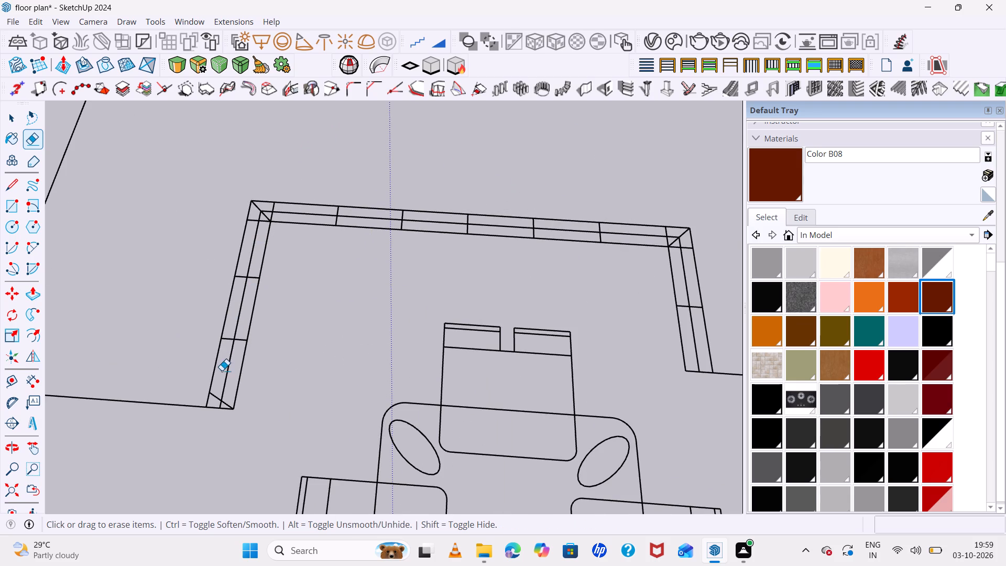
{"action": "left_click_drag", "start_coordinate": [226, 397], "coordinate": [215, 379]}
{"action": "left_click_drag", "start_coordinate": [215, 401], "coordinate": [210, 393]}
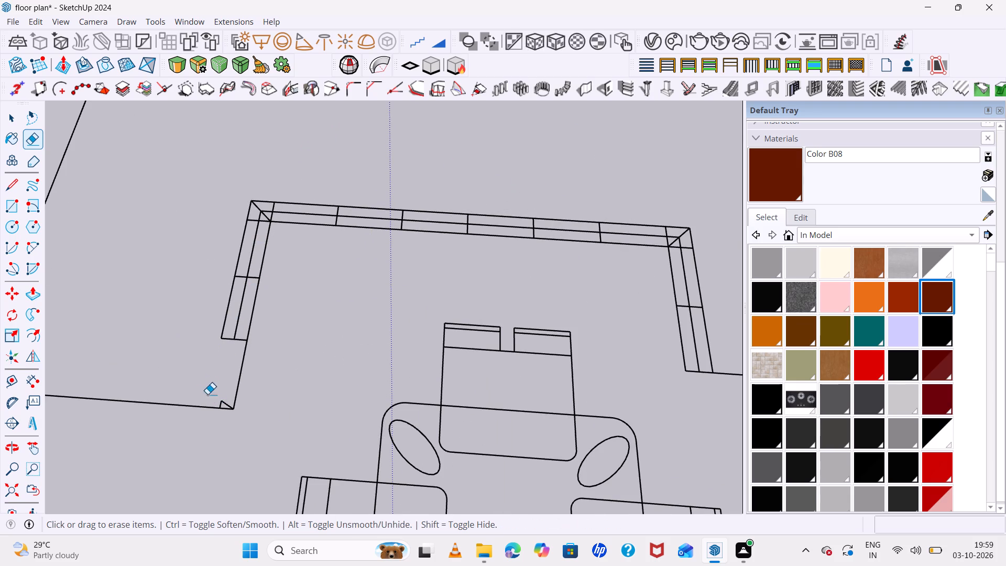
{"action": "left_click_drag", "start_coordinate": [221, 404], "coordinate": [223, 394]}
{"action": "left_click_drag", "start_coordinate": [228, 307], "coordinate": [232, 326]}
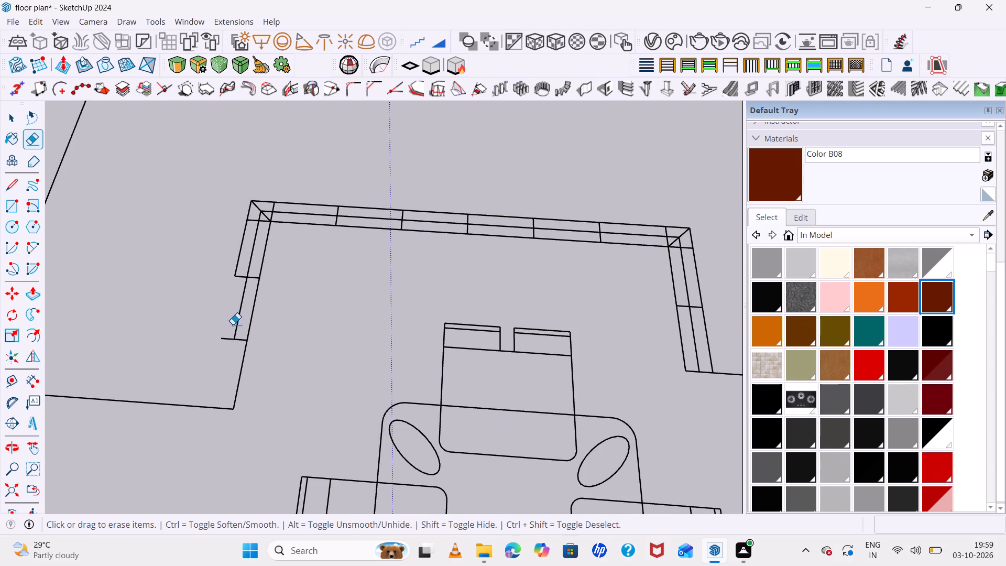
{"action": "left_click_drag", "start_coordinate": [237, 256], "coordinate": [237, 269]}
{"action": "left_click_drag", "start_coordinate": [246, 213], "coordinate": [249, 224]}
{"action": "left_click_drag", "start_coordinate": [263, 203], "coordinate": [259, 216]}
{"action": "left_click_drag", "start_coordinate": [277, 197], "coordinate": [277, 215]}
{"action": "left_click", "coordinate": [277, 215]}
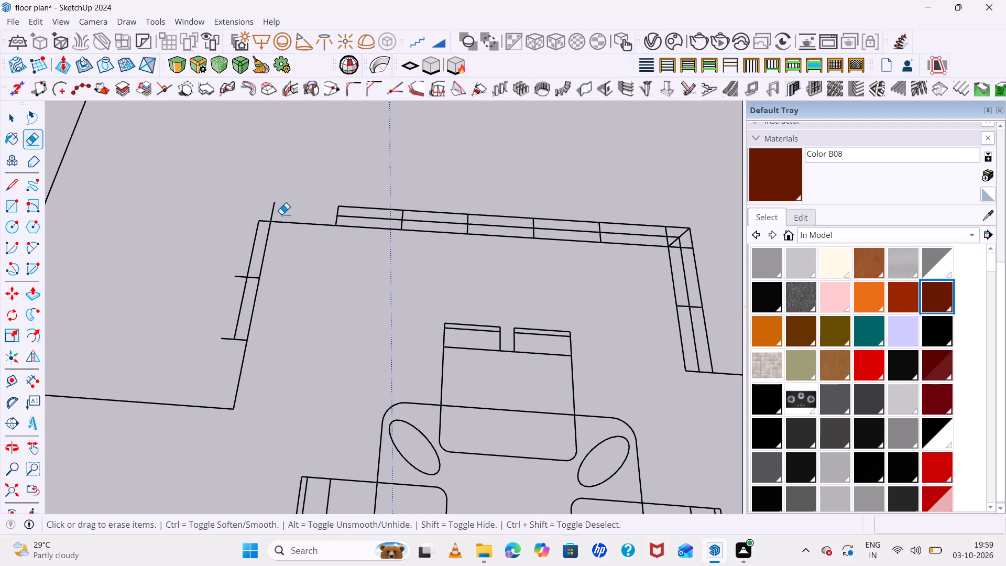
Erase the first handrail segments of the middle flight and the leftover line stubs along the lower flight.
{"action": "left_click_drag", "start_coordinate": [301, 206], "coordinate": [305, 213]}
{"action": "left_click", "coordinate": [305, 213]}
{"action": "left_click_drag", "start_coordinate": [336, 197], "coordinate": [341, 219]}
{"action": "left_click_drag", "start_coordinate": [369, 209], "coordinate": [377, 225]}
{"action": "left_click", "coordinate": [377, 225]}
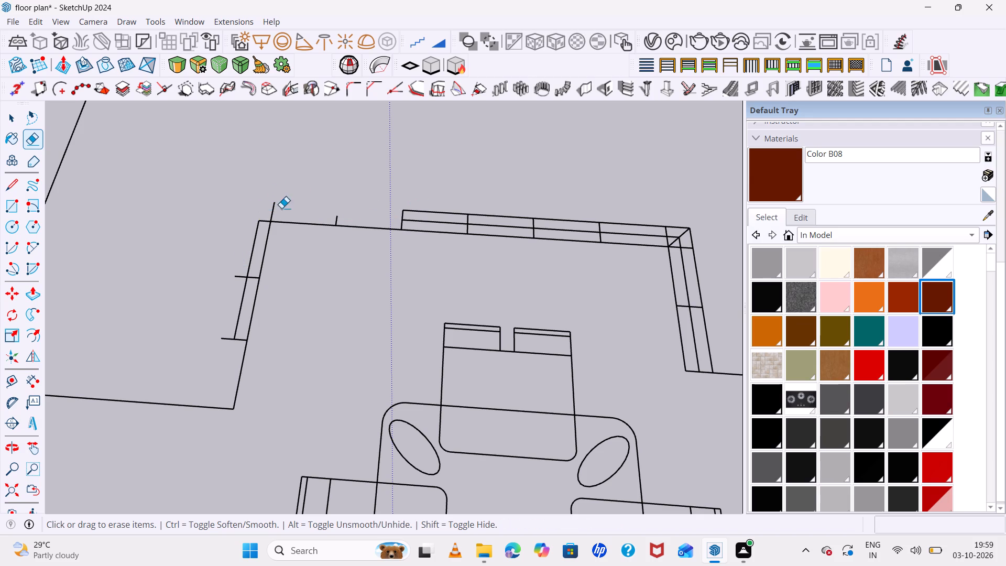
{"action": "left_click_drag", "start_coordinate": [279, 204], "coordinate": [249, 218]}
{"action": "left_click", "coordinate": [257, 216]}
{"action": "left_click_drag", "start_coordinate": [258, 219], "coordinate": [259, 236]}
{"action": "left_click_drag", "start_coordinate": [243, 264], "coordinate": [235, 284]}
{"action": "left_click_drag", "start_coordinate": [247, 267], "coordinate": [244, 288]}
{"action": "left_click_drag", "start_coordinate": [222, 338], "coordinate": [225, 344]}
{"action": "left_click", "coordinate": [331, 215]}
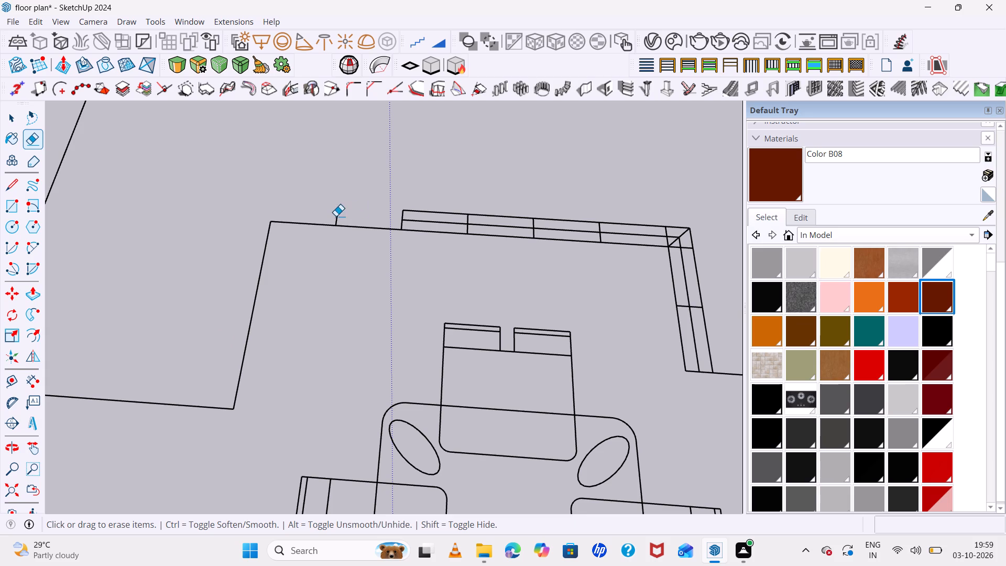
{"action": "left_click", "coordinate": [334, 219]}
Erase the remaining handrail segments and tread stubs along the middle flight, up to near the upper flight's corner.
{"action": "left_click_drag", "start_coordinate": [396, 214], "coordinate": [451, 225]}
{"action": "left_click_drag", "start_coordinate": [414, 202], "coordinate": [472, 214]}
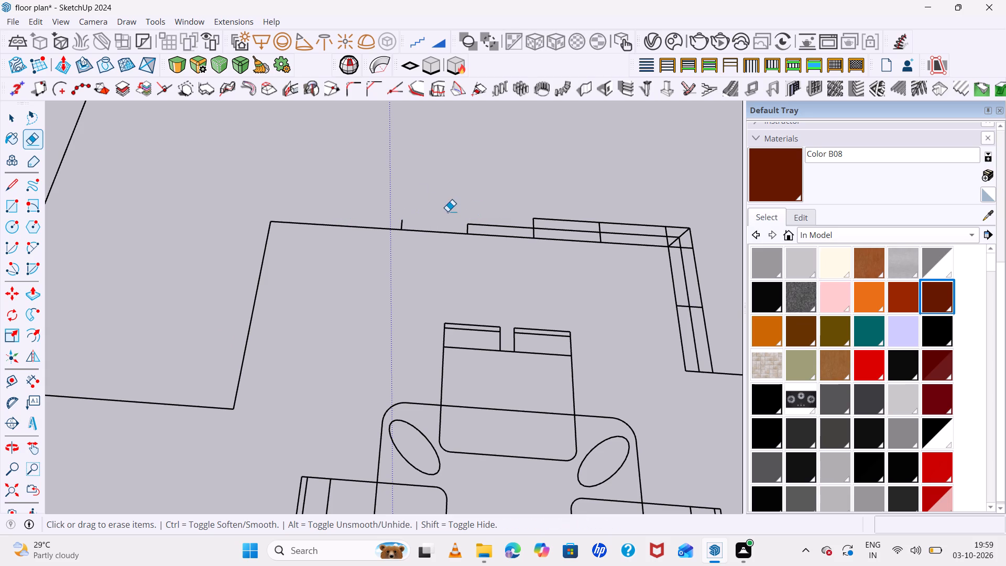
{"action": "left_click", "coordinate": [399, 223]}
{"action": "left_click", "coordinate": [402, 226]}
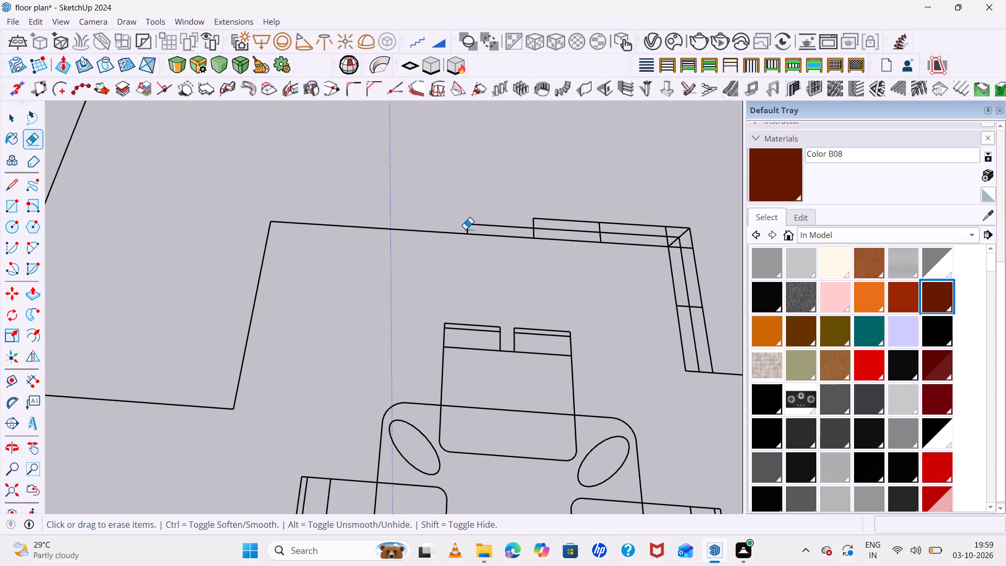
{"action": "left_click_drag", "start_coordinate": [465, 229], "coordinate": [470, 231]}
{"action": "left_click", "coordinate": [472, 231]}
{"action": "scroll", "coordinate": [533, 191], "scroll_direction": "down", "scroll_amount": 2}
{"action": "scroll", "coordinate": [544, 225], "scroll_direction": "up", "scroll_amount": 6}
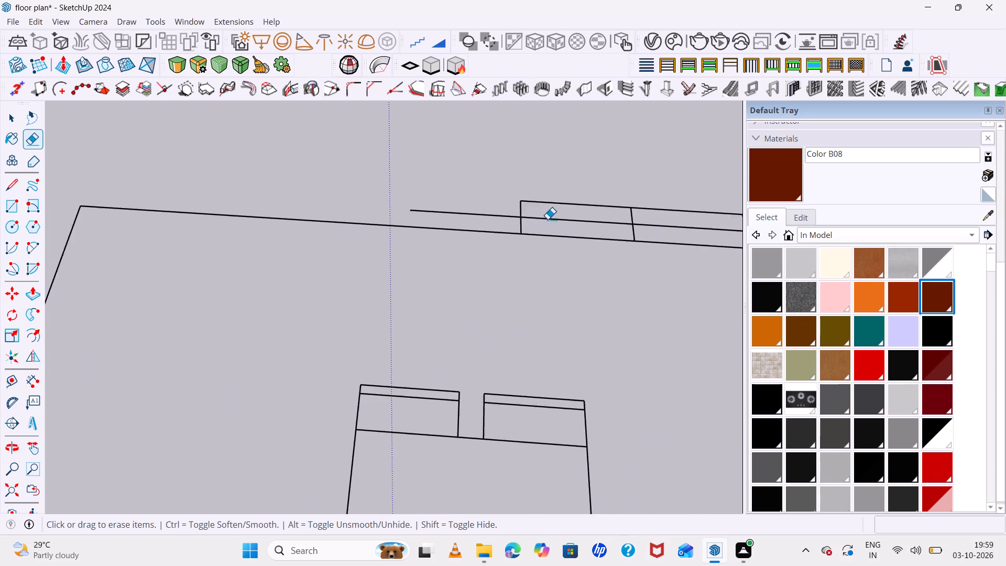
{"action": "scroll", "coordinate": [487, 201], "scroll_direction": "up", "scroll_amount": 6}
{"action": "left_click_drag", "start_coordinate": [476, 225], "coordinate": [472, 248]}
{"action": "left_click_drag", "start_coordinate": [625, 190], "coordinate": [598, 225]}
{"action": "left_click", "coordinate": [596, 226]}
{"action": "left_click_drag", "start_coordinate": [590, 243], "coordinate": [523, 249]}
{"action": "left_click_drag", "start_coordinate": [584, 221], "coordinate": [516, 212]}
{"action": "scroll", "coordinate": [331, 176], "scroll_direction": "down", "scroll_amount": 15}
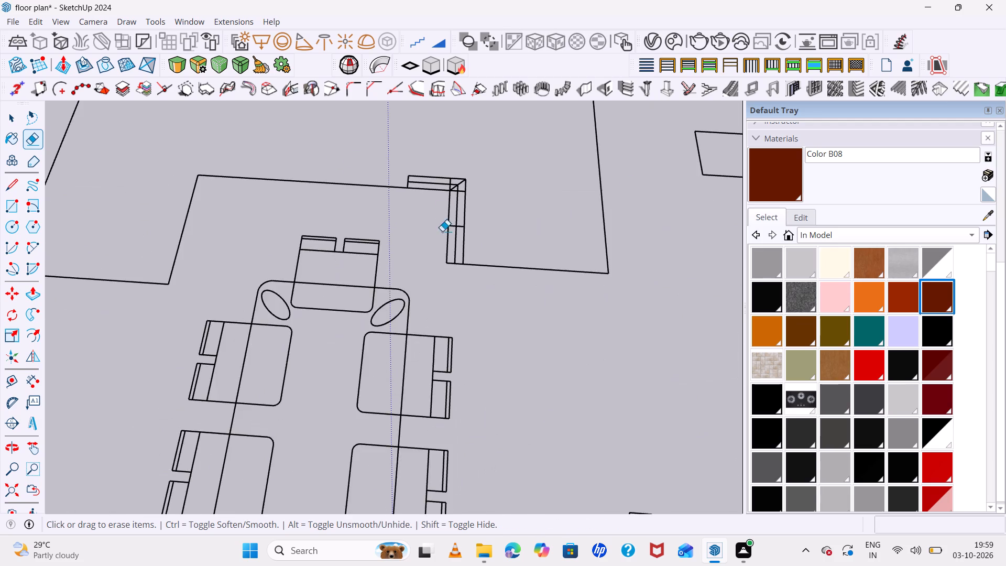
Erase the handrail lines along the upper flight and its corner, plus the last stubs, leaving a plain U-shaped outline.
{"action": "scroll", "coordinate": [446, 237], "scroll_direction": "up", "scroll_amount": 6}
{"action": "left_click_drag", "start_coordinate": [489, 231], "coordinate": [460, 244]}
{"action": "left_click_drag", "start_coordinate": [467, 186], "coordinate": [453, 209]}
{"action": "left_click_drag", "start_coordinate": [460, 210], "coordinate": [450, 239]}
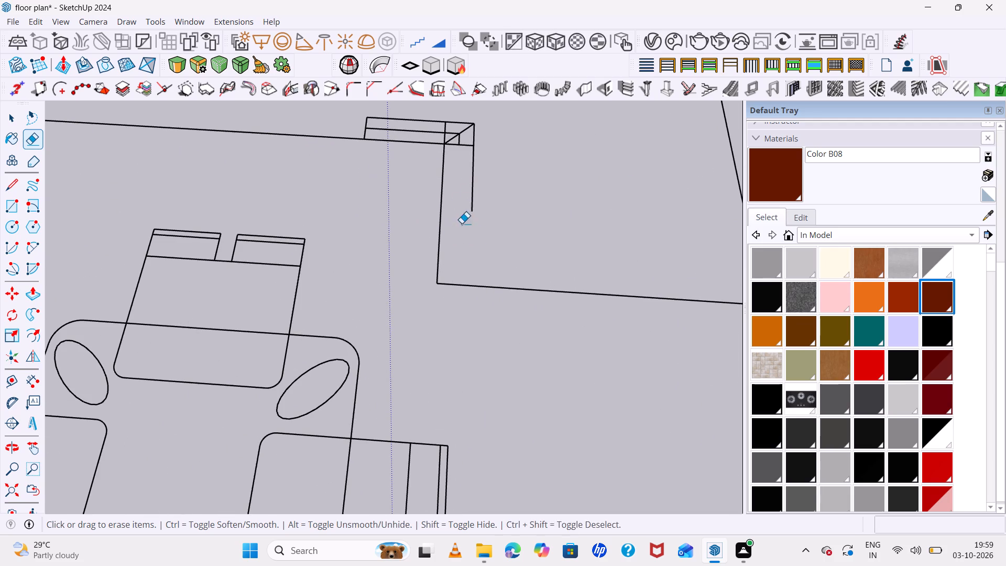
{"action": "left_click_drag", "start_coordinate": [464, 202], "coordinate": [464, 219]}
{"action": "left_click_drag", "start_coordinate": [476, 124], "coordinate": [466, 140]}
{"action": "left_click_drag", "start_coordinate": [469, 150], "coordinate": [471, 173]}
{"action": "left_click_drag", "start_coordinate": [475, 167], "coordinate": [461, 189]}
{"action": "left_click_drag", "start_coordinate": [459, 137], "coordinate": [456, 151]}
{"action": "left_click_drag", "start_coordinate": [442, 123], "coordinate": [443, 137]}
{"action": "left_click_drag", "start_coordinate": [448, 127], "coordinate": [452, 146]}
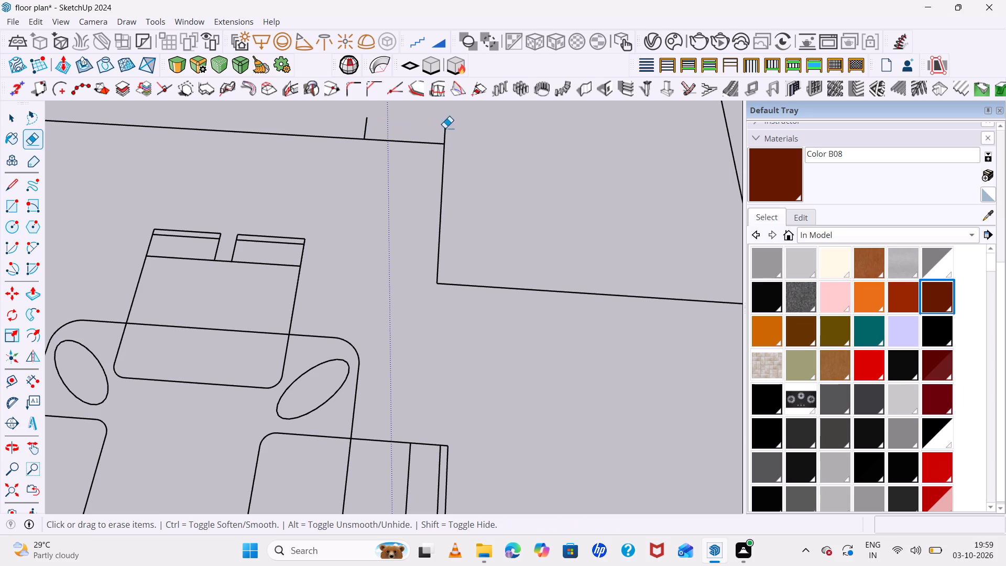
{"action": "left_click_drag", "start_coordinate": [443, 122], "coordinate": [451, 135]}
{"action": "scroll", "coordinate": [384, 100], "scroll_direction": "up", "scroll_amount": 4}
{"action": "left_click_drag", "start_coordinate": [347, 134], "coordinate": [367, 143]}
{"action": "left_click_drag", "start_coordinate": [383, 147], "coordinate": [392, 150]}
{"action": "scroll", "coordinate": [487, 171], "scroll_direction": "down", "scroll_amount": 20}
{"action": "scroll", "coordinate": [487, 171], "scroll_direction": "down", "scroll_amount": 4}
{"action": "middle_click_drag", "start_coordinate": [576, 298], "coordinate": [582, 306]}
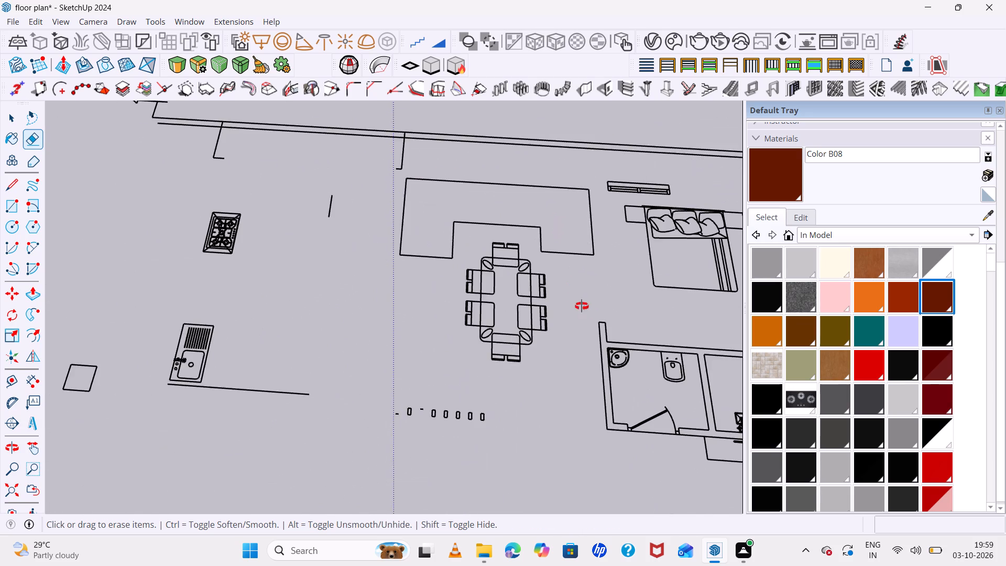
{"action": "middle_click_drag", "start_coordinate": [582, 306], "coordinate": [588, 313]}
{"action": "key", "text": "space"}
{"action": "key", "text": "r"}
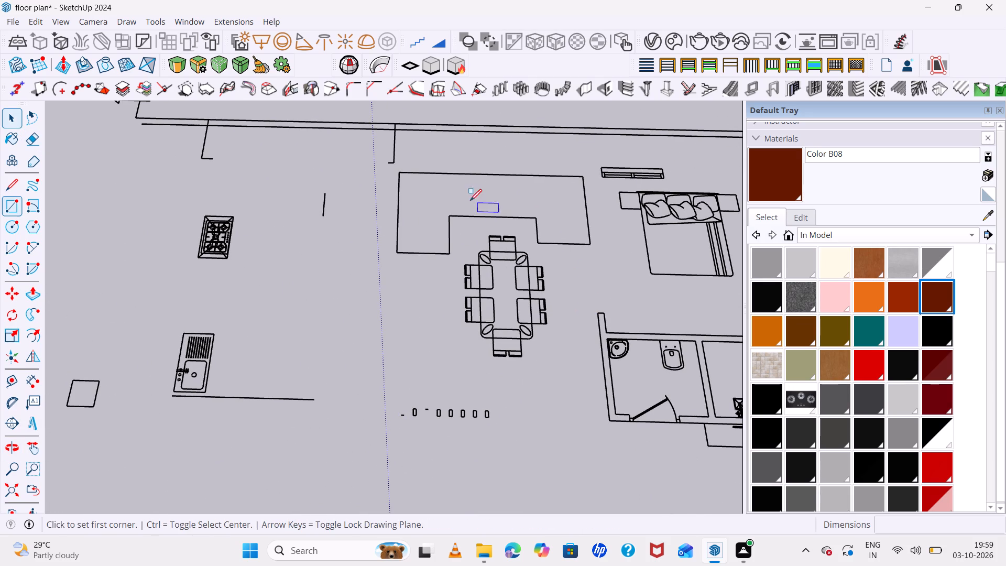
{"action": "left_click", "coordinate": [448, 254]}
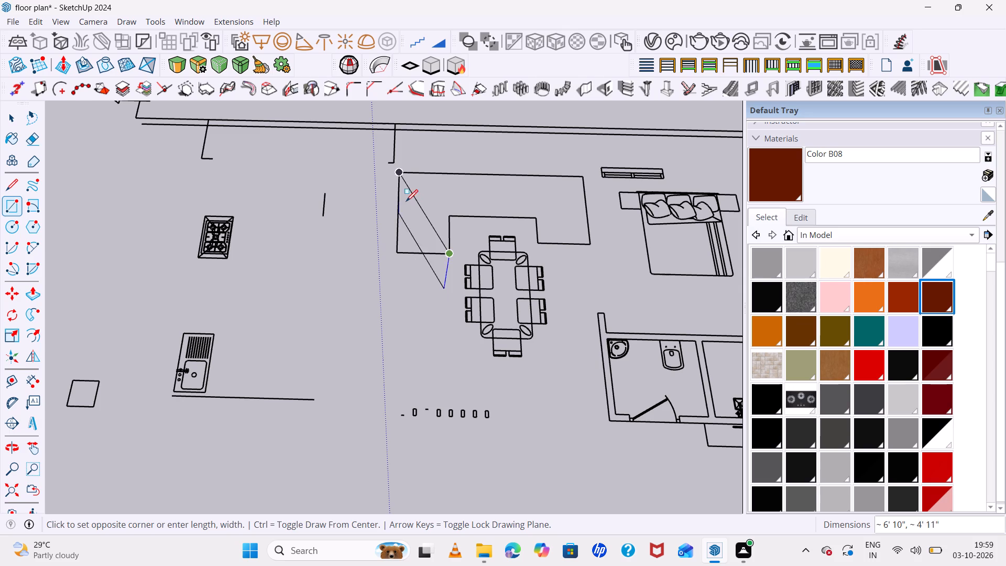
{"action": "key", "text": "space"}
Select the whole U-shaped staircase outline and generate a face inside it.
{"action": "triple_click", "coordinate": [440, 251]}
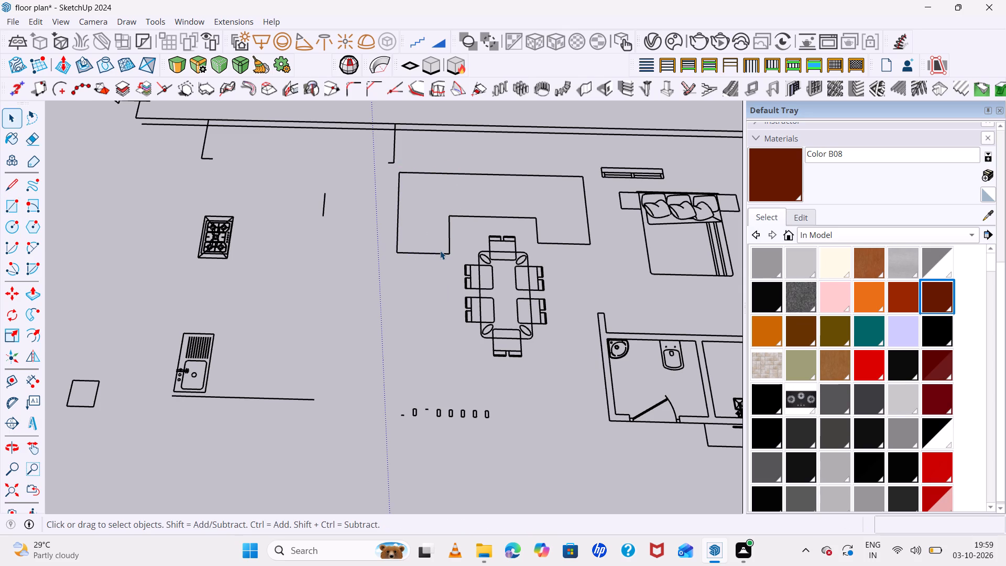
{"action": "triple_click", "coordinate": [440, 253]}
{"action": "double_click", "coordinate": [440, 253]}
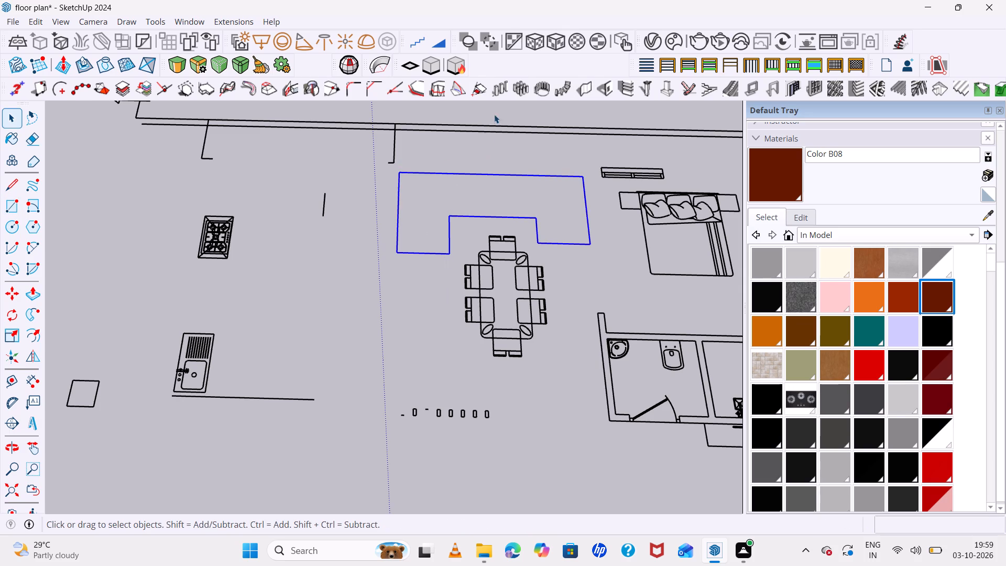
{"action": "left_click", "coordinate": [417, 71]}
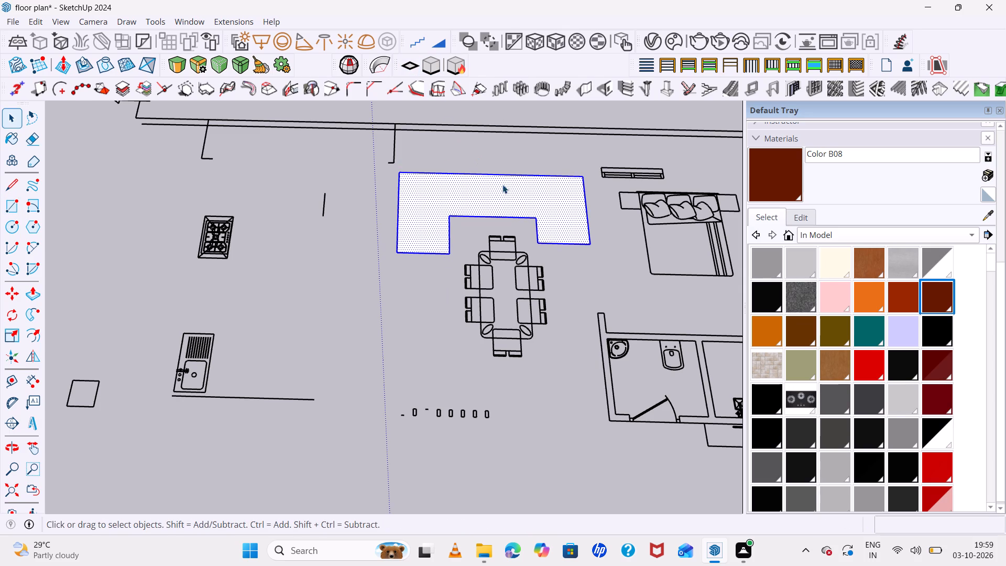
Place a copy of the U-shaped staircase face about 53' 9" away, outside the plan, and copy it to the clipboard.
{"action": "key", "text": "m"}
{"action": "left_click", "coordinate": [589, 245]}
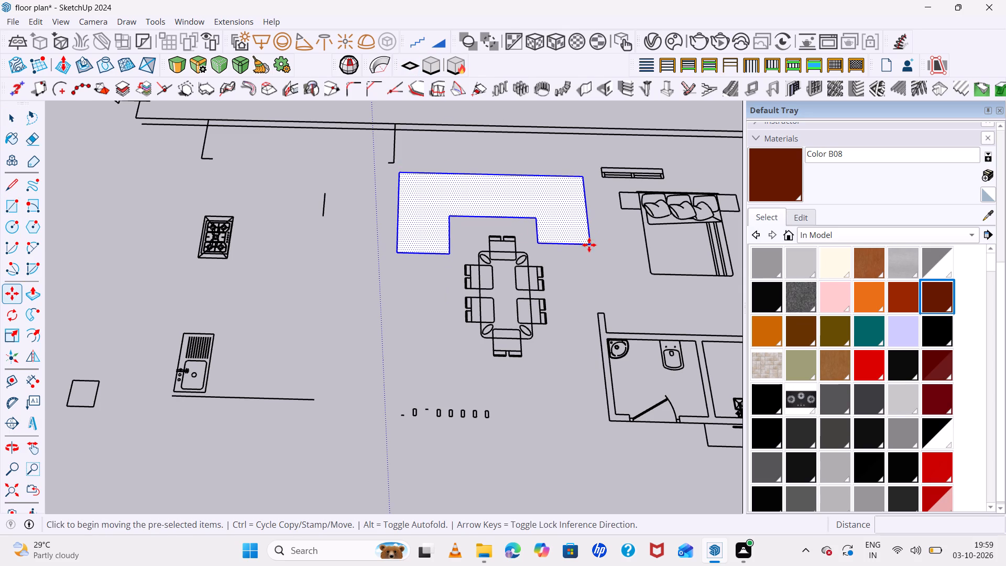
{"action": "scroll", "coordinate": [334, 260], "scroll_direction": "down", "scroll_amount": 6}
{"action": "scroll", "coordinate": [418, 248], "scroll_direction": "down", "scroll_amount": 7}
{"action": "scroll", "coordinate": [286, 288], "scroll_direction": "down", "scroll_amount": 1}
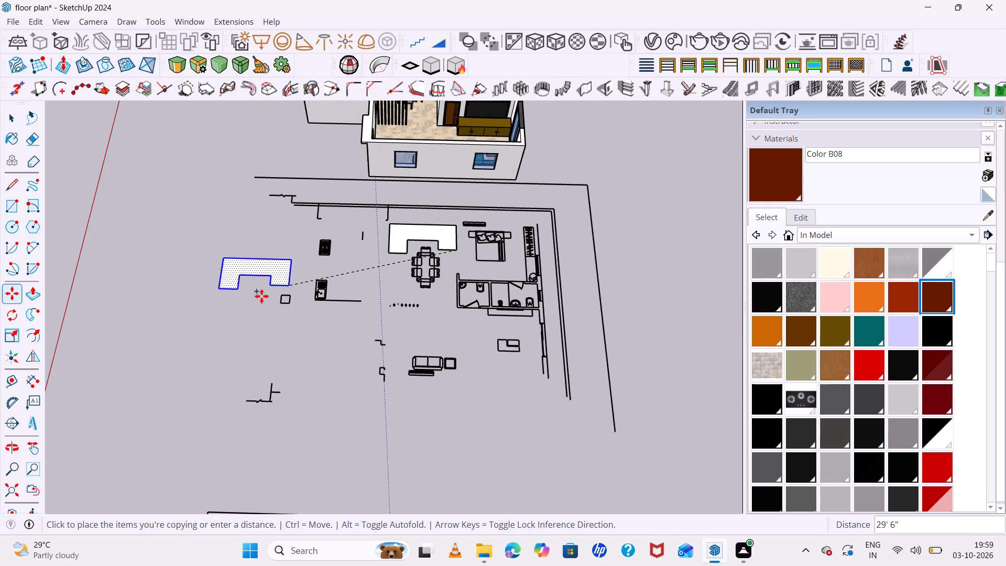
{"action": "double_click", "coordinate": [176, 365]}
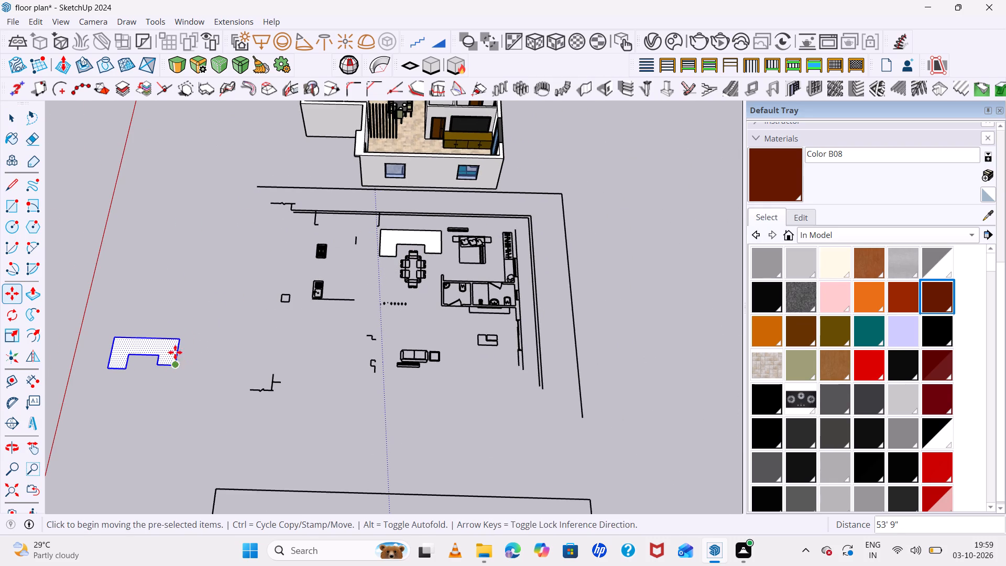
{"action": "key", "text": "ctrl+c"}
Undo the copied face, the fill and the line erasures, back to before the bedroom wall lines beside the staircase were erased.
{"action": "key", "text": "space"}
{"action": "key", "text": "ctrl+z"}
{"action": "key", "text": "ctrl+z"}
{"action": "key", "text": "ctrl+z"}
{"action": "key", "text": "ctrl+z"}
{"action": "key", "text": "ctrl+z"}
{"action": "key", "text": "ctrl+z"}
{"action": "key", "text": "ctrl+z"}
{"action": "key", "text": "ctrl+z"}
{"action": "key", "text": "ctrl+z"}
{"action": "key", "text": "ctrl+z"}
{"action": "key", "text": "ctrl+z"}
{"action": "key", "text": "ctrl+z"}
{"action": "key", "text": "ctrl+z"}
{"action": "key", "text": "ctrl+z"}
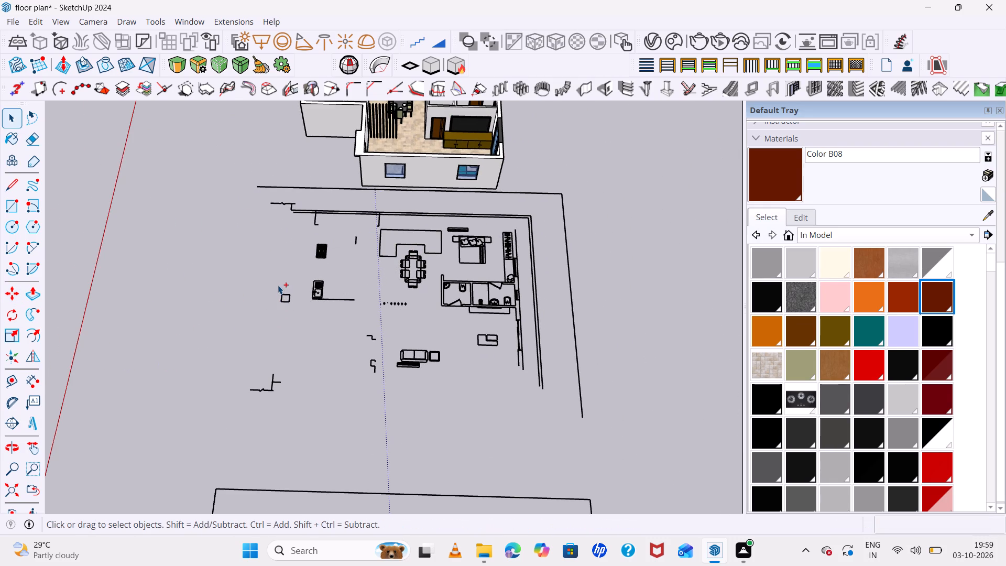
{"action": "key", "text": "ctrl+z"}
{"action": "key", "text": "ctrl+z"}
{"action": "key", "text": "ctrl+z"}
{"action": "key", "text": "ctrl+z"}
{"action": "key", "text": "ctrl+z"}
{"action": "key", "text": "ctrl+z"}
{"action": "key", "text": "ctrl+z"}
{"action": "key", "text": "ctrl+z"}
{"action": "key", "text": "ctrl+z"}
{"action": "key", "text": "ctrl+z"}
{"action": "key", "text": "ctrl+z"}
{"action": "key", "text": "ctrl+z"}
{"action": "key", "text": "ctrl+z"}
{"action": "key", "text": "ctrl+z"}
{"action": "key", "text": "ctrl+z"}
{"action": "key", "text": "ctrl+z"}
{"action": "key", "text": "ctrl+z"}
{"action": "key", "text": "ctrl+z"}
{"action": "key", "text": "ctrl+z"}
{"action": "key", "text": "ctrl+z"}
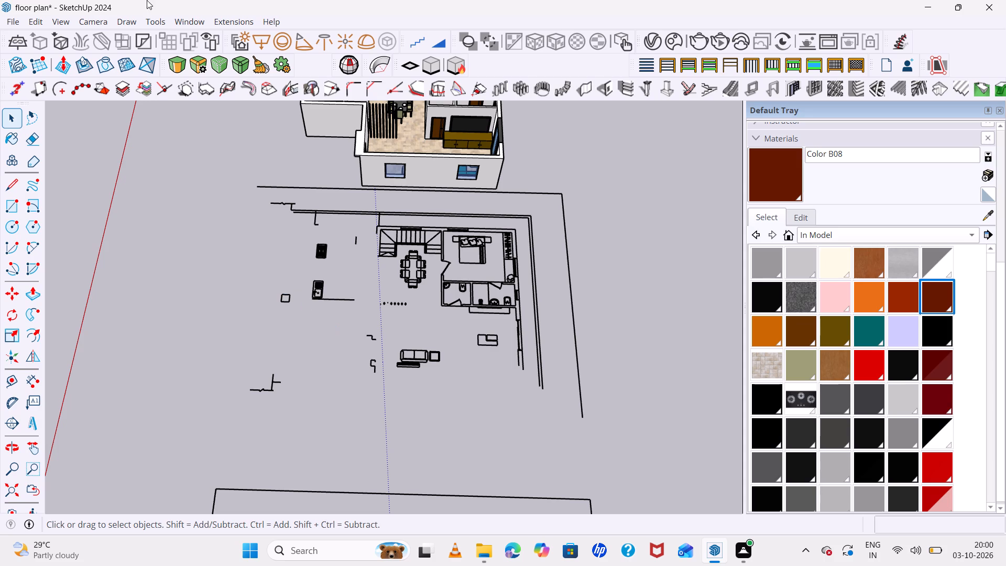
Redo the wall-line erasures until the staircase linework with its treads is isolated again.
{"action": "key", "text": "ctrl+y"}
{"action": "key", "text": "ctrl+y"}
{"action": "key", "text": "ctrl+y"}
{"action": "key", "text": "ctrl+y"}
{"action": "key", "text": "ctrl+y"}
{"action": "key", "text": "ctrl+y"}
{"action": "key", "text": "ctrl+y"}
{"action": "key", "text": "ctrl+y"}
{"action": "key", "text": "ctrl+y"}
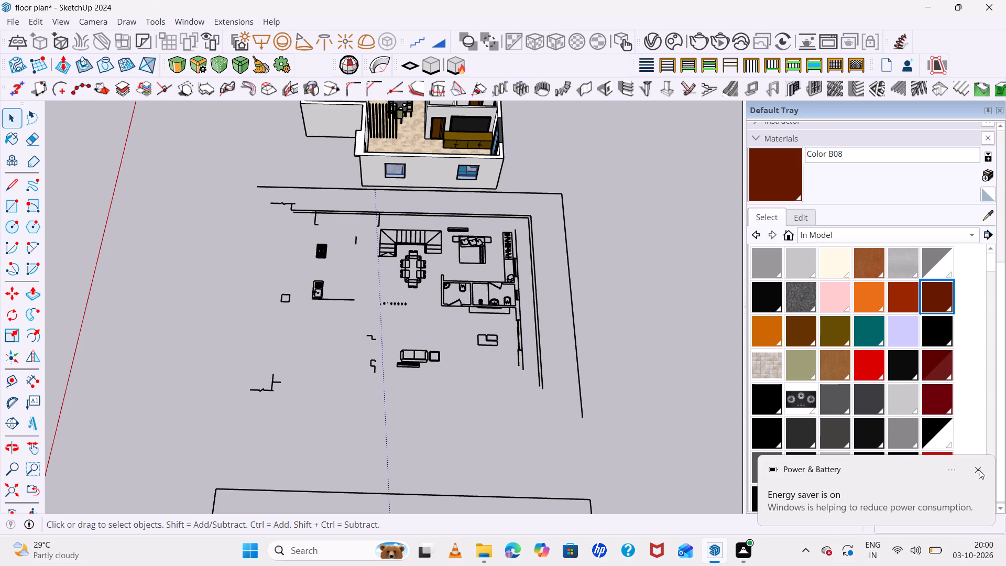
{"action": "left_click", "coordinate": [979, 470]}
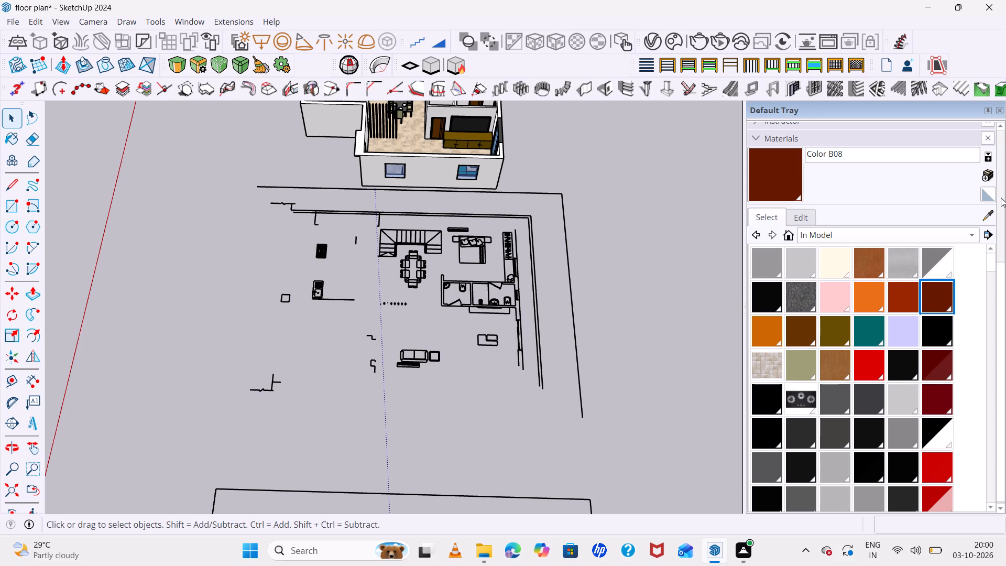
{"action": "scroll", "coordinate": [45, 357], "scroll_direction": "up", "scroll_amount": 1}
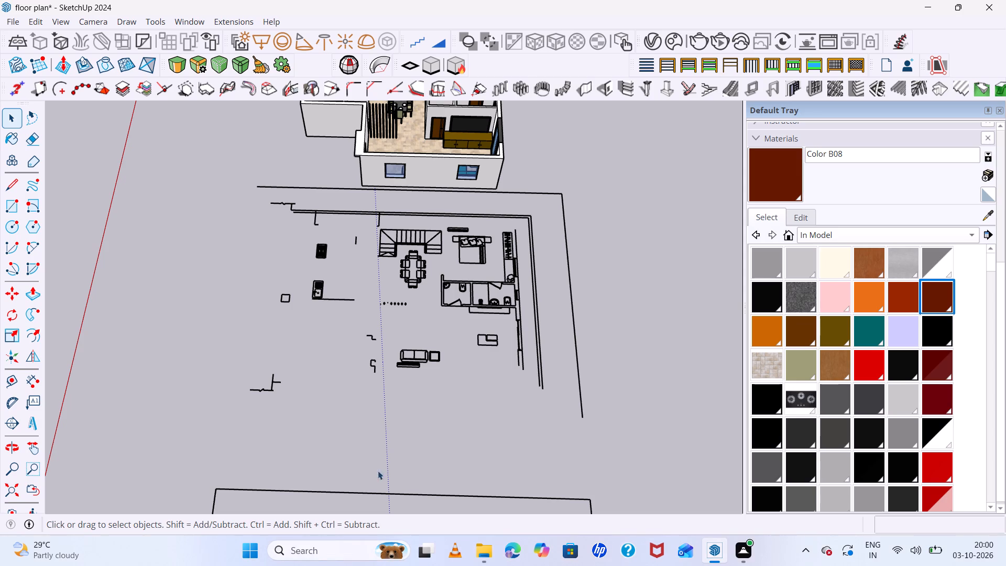
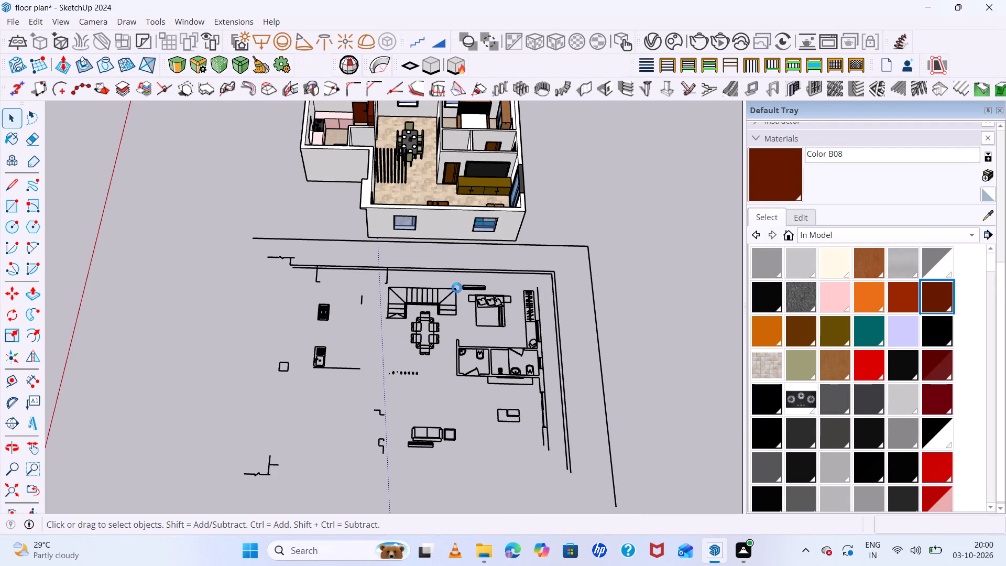
Erase the short stray line sticking out of the outer corner at the arrow end of the plan's staircase.
{"action": "scroll", "coordinate": [429, 246], "scroll_direction": "up", "scroll_amount": 4}
{"action": "scroll", "coordinate": [407, 294], "scroll_direction": "up", "scroll_amount": 12}
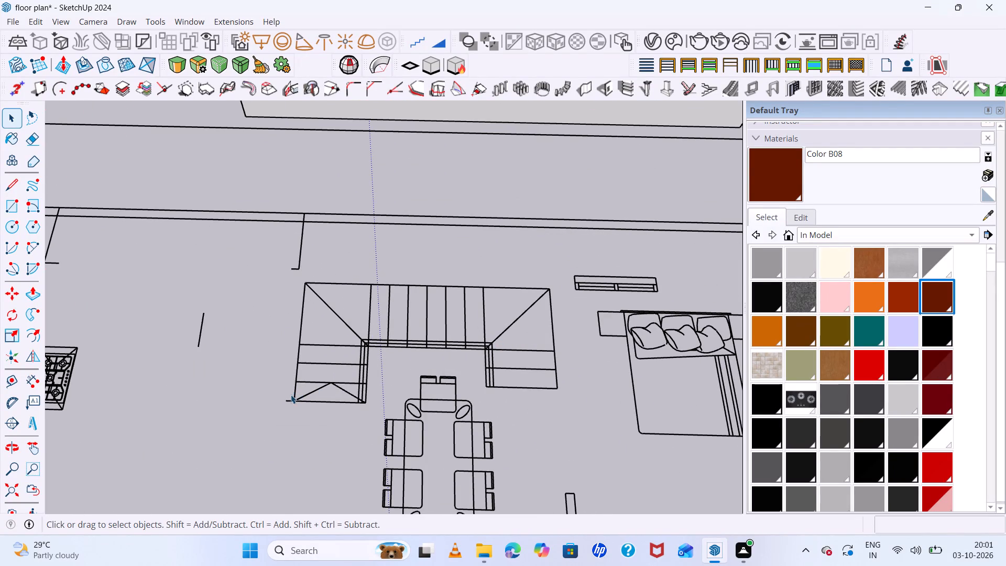
{"action": "key", "text": "e"}
{"action": "left_click_drag", "start_coordinate": [288, 399], "coordinate": [289, 408]}
Paste the copied U-shaped staircase face into the empty area beyond the kitchen hob.
{"action": "scroll", "coordinate": [381, 372], "scroll_direction": "down", "scroll_amount": 6}
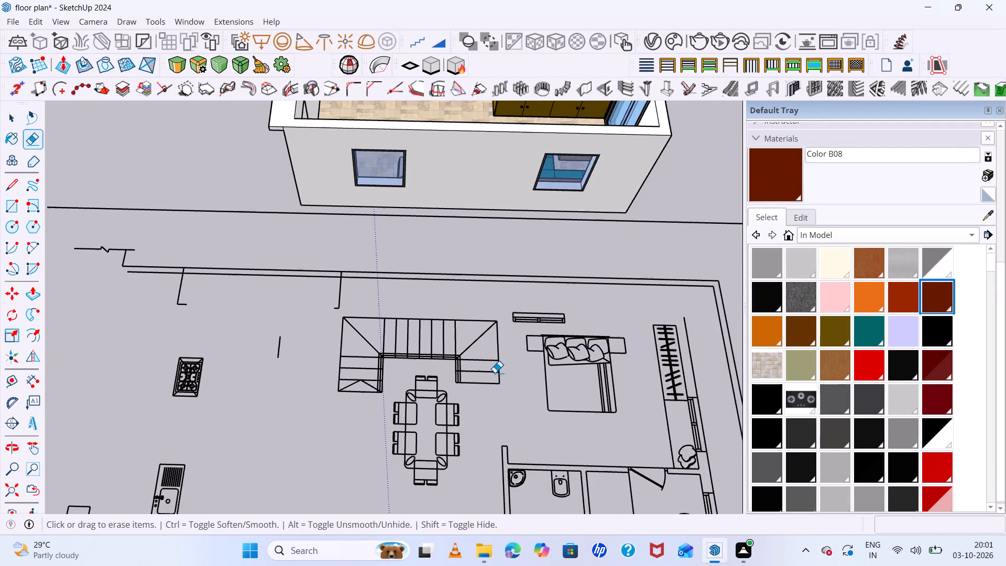
{"action": "scroll", "coordinate": [537, 380], "scroll_direction": "down", "scroll_amount": 5}
{"action": "scroll", "coordinate": [431, 391], "scroll_direction": "up", "scroll_amount": 1}
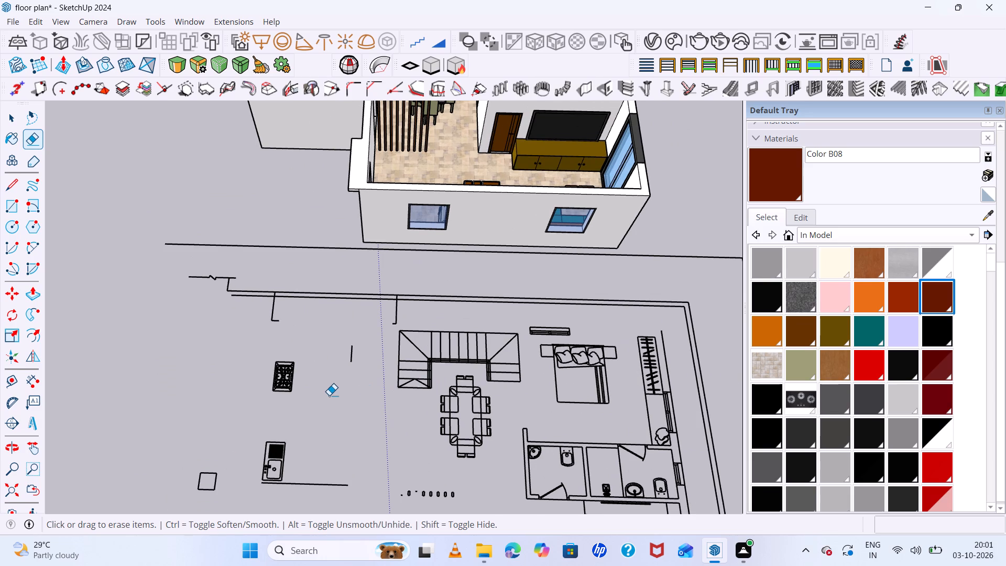
{"action": "key", "text": "ctrl+v"}
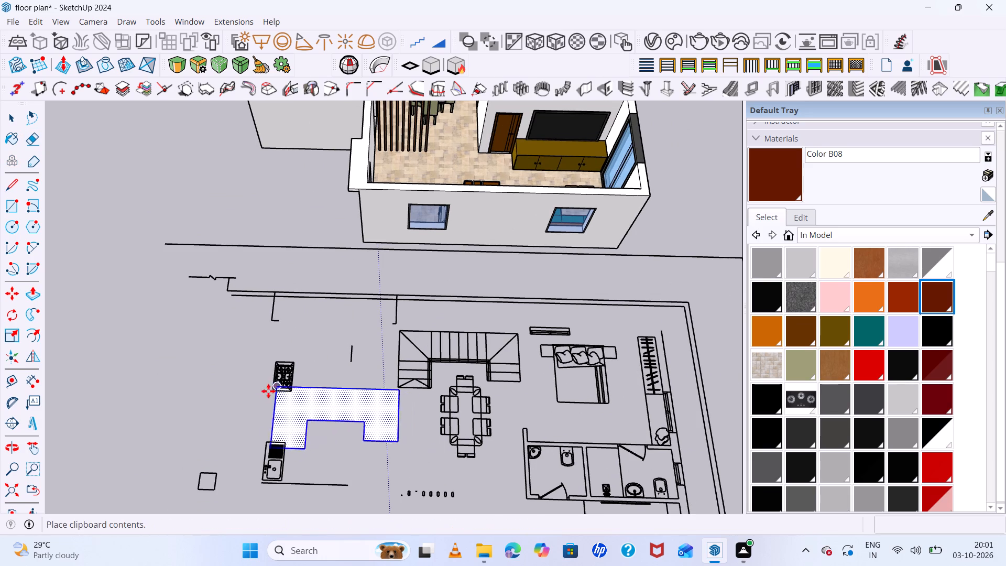
{"action": "left_click", "coordinate": [124, 338]}
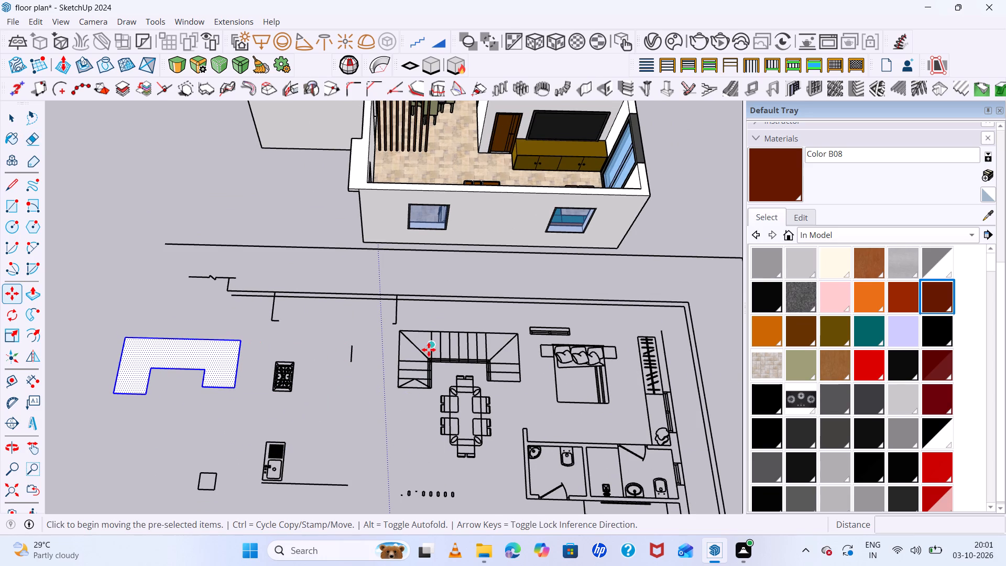
Select the tread lines and both corner diagonals of the plan's staircase and copy them about 28' 5" away onto the pasted U-shaped face.
{"action": "key", "text": "space"}
{"action": "scroll", "coordinate": [420, 365], "scroll_direction": "up", "scroll_amount": 11}
{"action": "left_click_drag", "start_coordinate": [412, 351], "coordinate": [414, 404]}
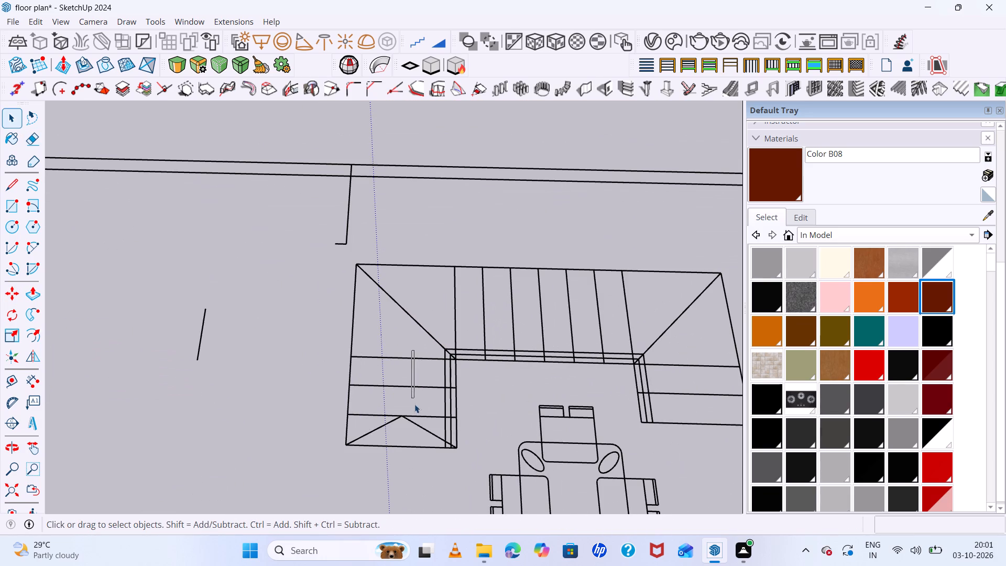
{"action": "left_click_drag", "start_coordinate": [414, 404], "coordinate": [418, 417]}
{"action": "left_click", "coordinate": [425, 420]}
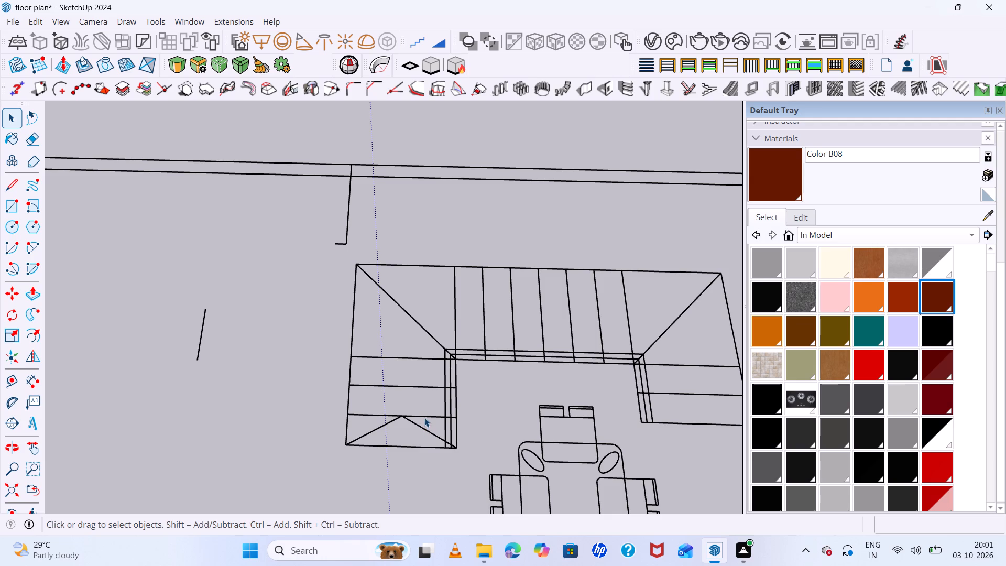
{"action": "double_click", "coordinate": [422, 415]}
{"action": "scroll", "coordinate": [450, 422], "scroll_direction": "up", "scroll_amount": 6}
{"action": "left_click", "coordinate": [456, 412]}
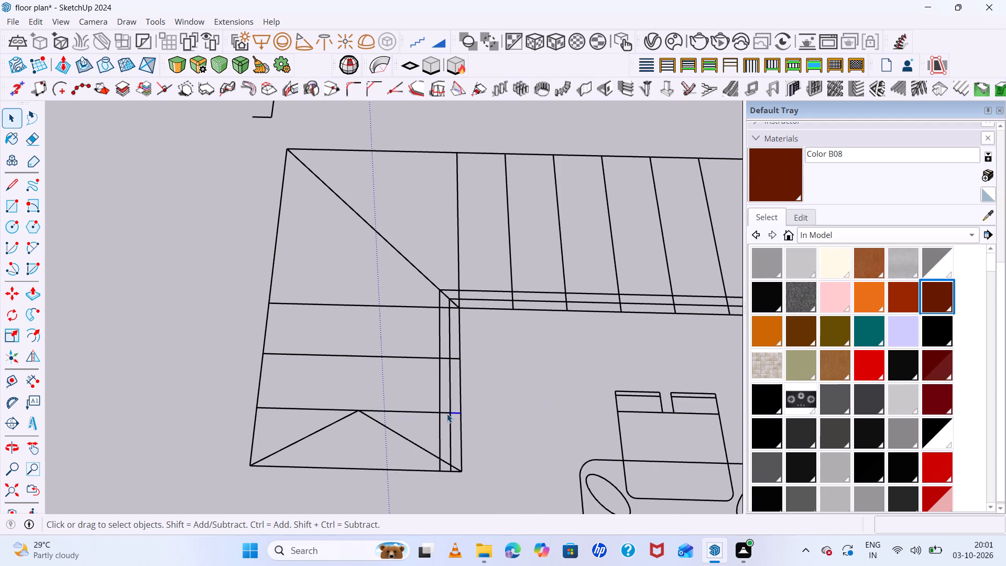
{"action": "left_click", "coordinate": [444, 409], "text": "shift"}
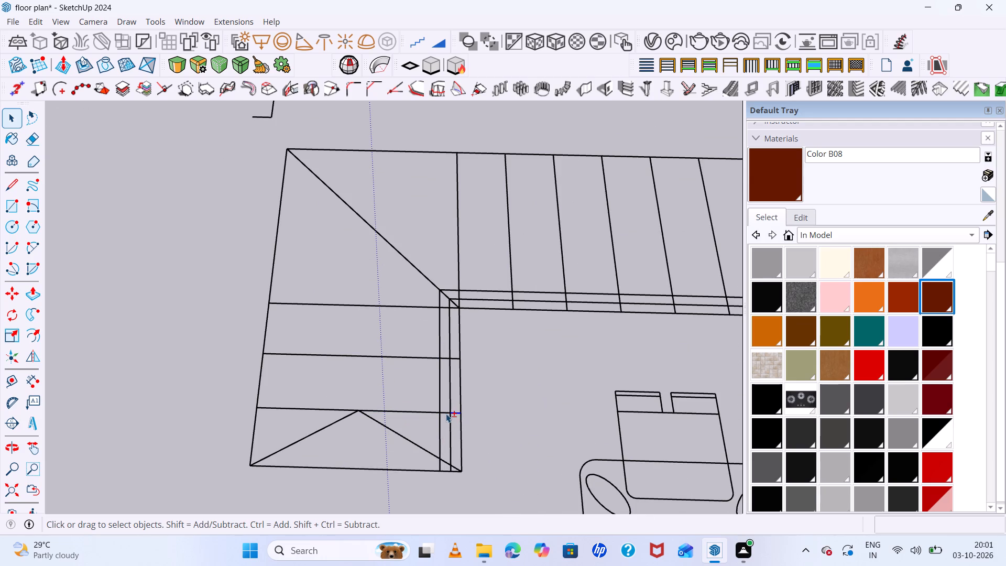
{"action": "left_click", "coordinate": [446, 413], "text": "shift"}
{"action": "left_click", "coordinate": [416, 409], "text": "shift"}
{"action": "left_click", "coordinate": [331, 407], "text": "shift"}
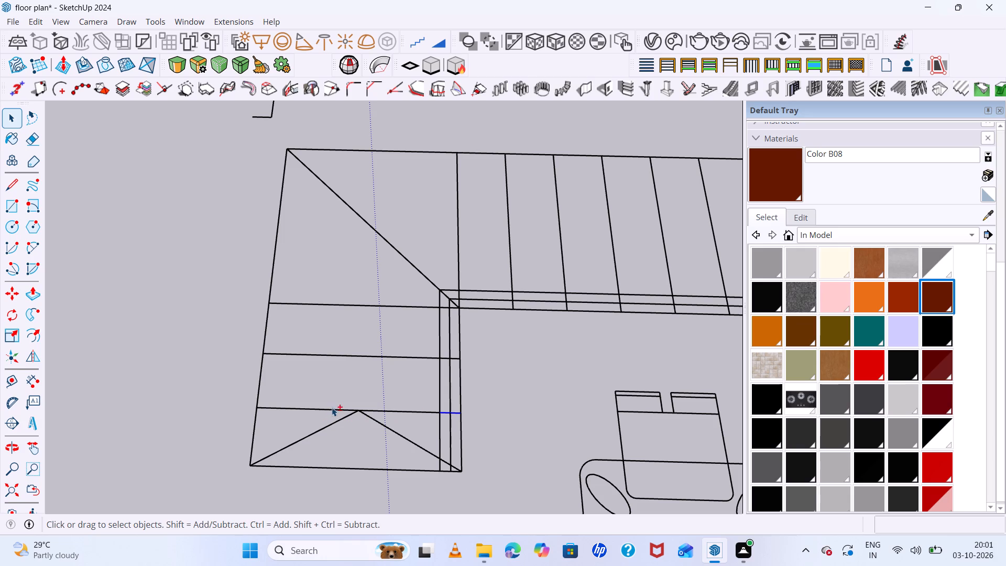
{"action": "left_click", "coordinate": [334, 414], "text": "shift"}
{"action": "double_click", "coordinate": [334, 410], "text": "shift"}
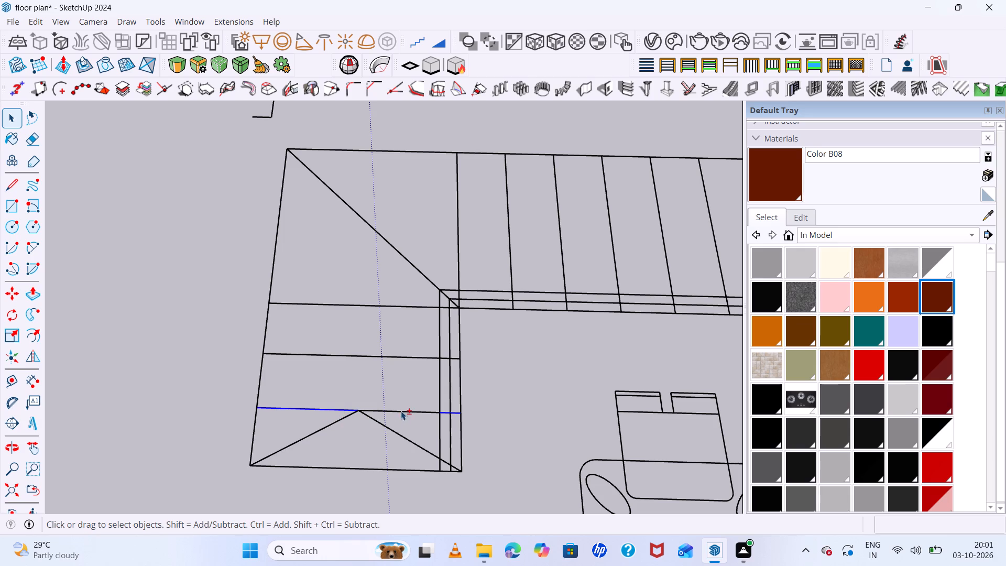
{"action": "left_click", "coordinate": [401, 411], "text": "shift"}
{"action": "left_click", "coordinate": [411, 357], "text": "shift"}
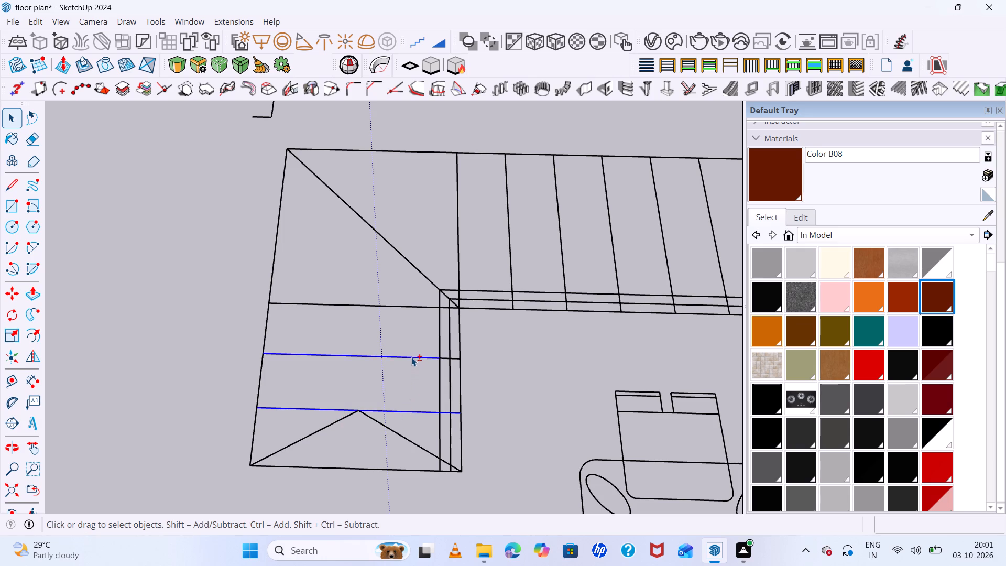
{"action": "scroll", "coordinate": [444, 357], "scroll_direction": "up", "scroll_amount": 6, "text": "shift"}
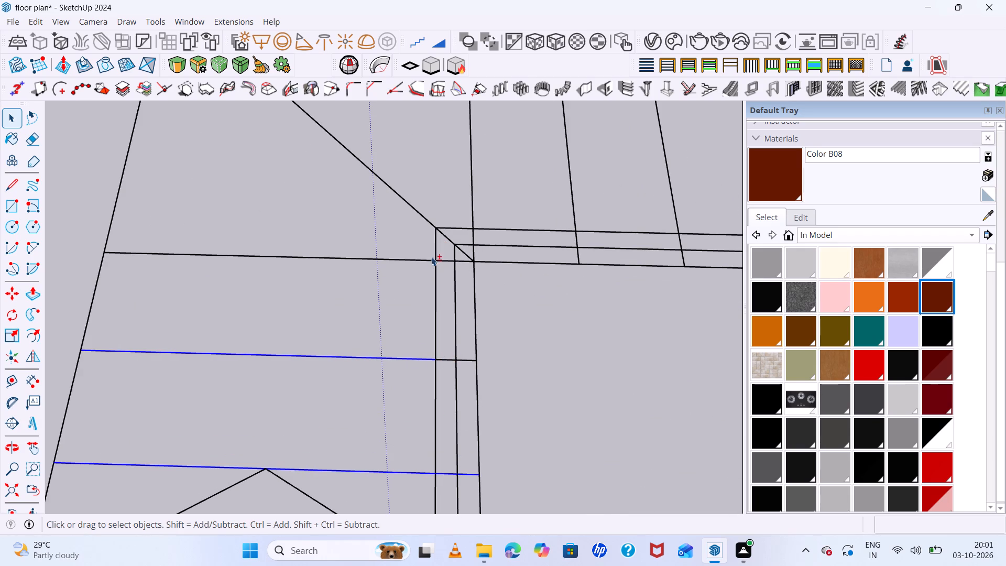
{"action": "left_click", "coordinate": [425, 258], "text": "shift"}
{"action": "left_click", "coordinate": [425, 260], "text": "shift"}
{"action": "left_click", "coordinate": [430, 221], "text": "shift"}
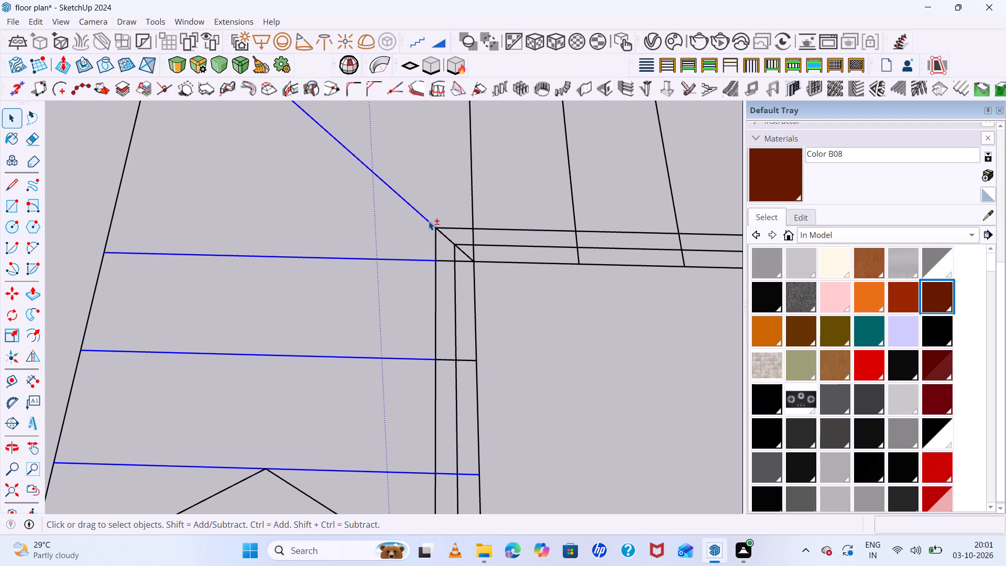
{"action": "double_click", "coordinate": [472, 211], "text": "shift"}
{"action": "scroll", "coordinate": [476, 223], "scroll_direction": "down", "scroll_amount": 13, "text": "shift"}
{"action": "scroll", "coordinate": [429, 202], "scroll_direction": "up", "scroll_amount": 7, "text": "shift"}
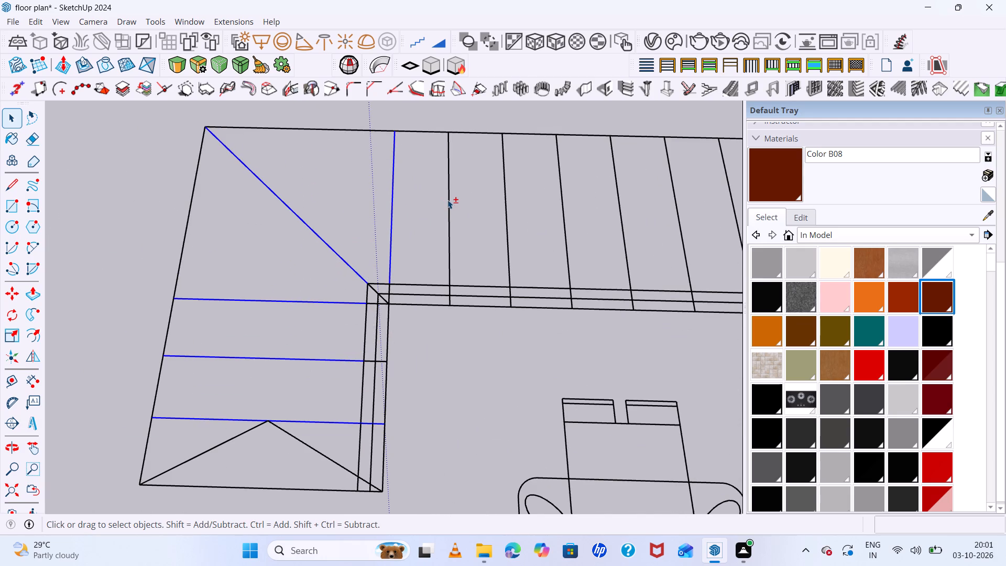
{"action": "left_click", "coordinate": [447, 200], "text": "shift"}
{"action": "left_click", "coordinate": [449, 201], "text": "shift"}
{"action": "left_click_drag", "start_coordinate": [432, 203], "coordinate": [597, 206], "text": "shift"}
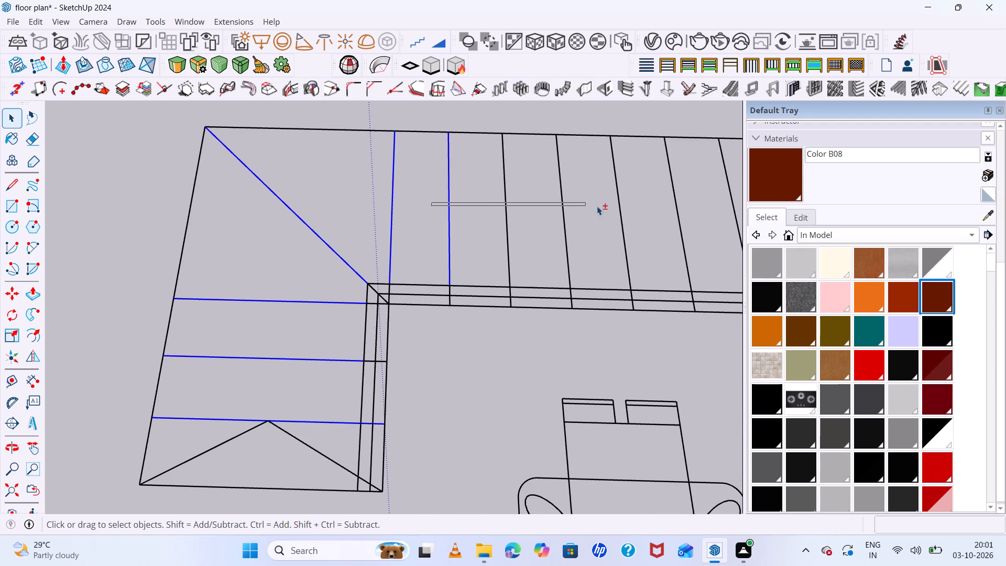
{"action": "left_click_drag", "start_coordinate": [597, 206], "coordinate": [707, 209], "text": "shift"}
{"action": "scroll", "coordinate": [557, 217], "scroll_direction": "down", "scroll_amount": 6, "text": "shift"}
{"action": "left_click_drag", "start_coordinate": [660, 188], "coordinate": [663, 190], "text": "shift"}
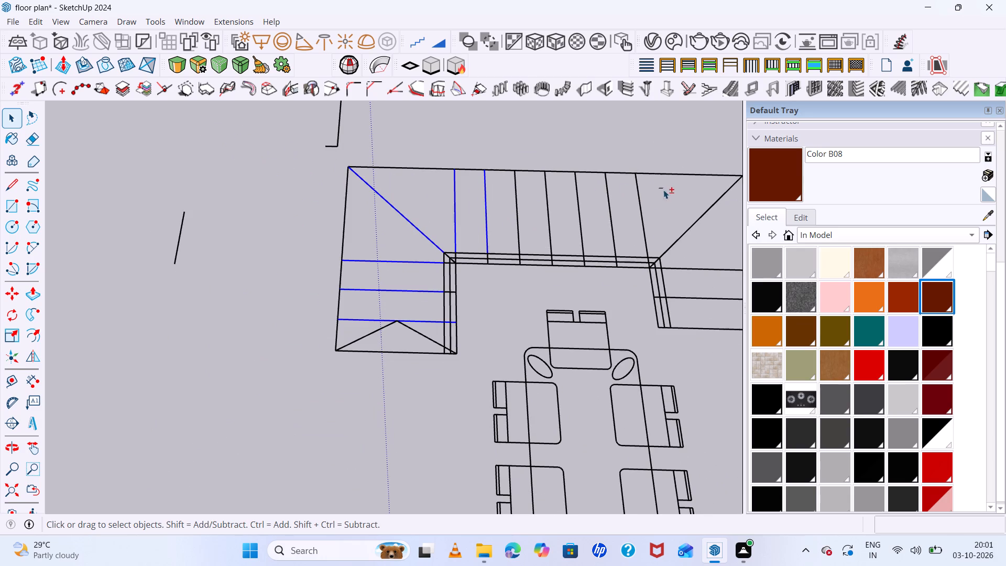
{"action": "left_click_drag", "start_coordinate": [663, 190], "coordinate": [449, 232], "text": "shift"}
{"action": "left_click_drag", "start_coordinate": [491, 208], "coordinate": [451, 221], "text": "shift"}
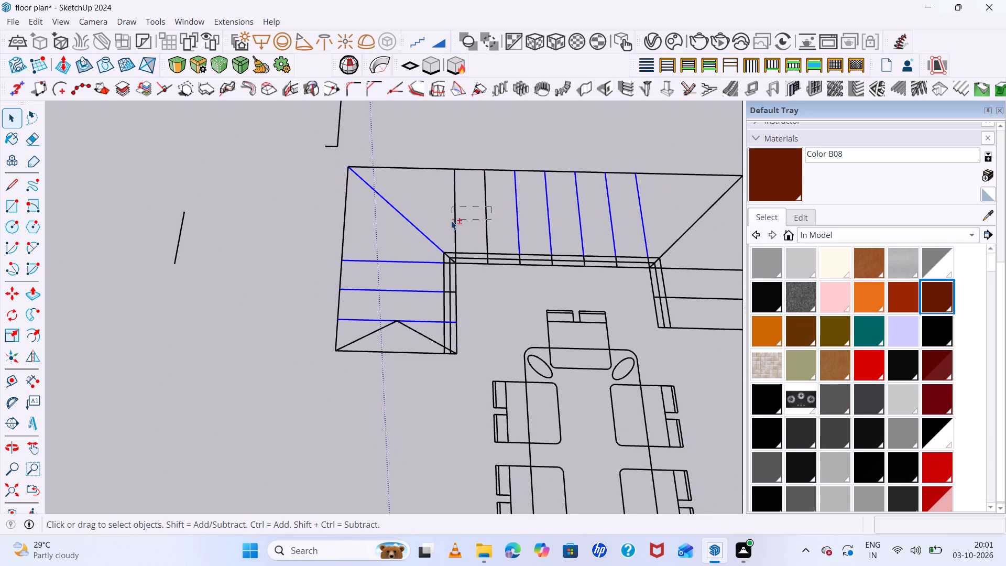
{"action": "left_click_drag", "start_coordinate": [451, 221], "coordinate": [447, 221], "text": "shift"}
{"action": "scroll", "coordinate": [679, 271], "scroll_direction": "down", "scroll_amount": 7, "text": "shift"}
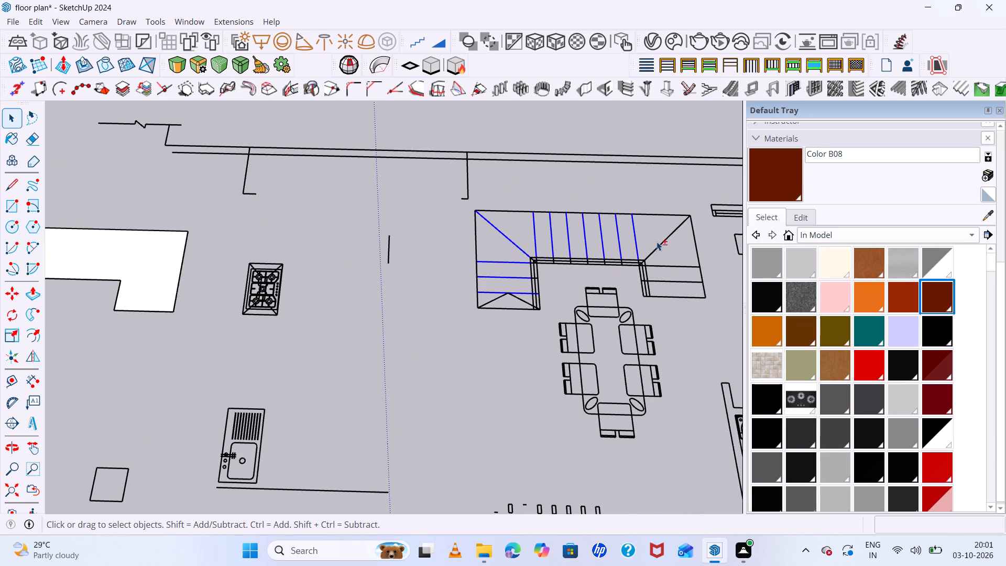
{"action": "left_click_drag", "start_coordinate": [670, 226], "coordinate": [677, 289], "text": "shift"}
{"action": "scroll", "coordinate": [676, 264], "scroll_direction": "up", "scroll_amount": 6, "text": "shift"}
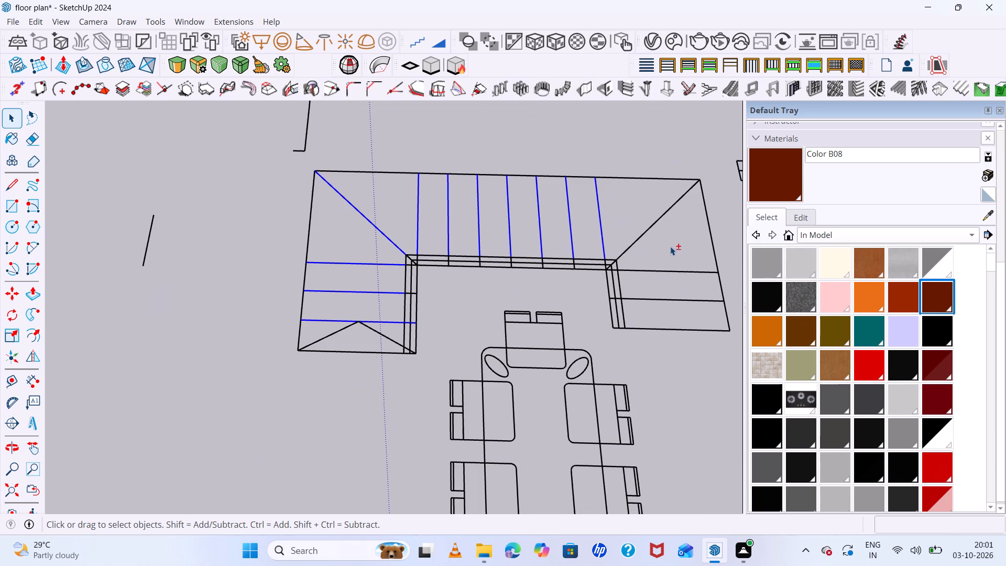
{"action": "left_click", "coordinate": [648, 225], "text": "shift"}
{"action": "left_click", "coordinate": [653, 232], "text": "shift"}
{"action": "left_click", "coordinate": [650, 230], "text": "shift"}
{"action": "left_click", "coordinate": [668, 273], "text": "shift"}
{"action": "left_click_drag", "start_coordinate": [675, 257], "coordinate": [669, 303], "text": "shift"}
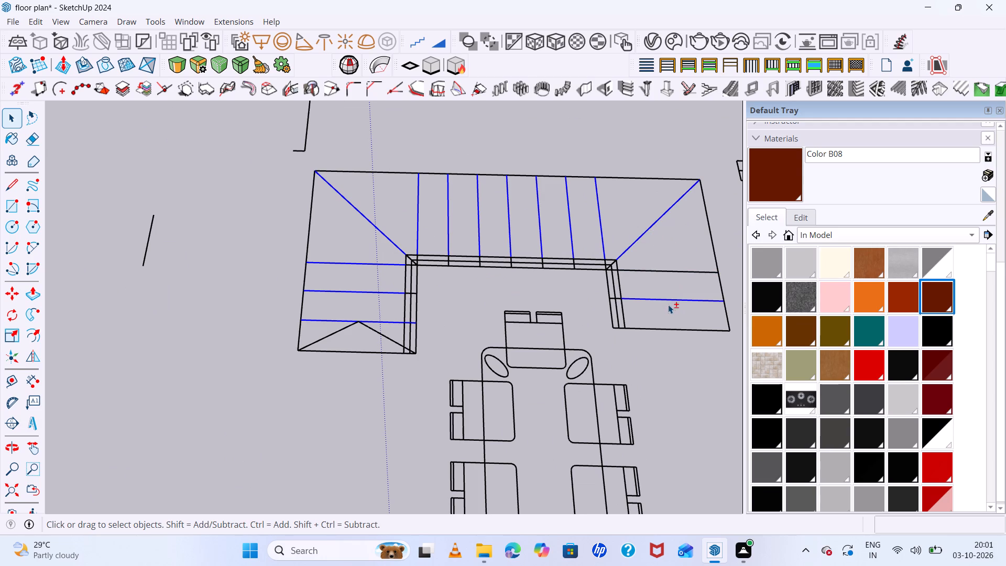
{"action": "left_click_drag", "start_coordinate": [670, 256], "coordinate": [658, 280], "text": "shift"}
{"action": "left_click", "coordinate": [658, 280], "text": "shift"}
{"action": "key", "text": "m"}
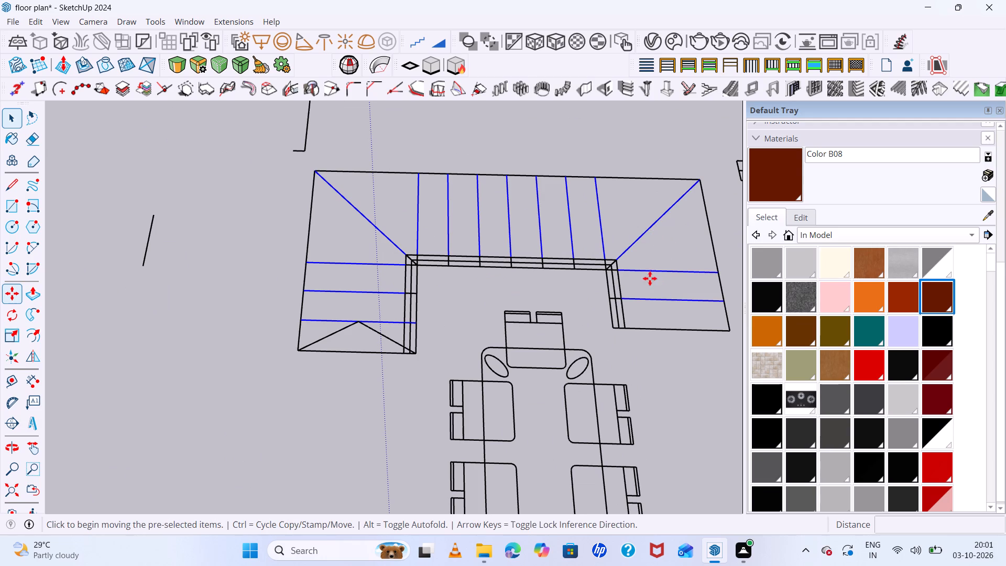
{"action": "left_click", "coordinate": [730, 331]}
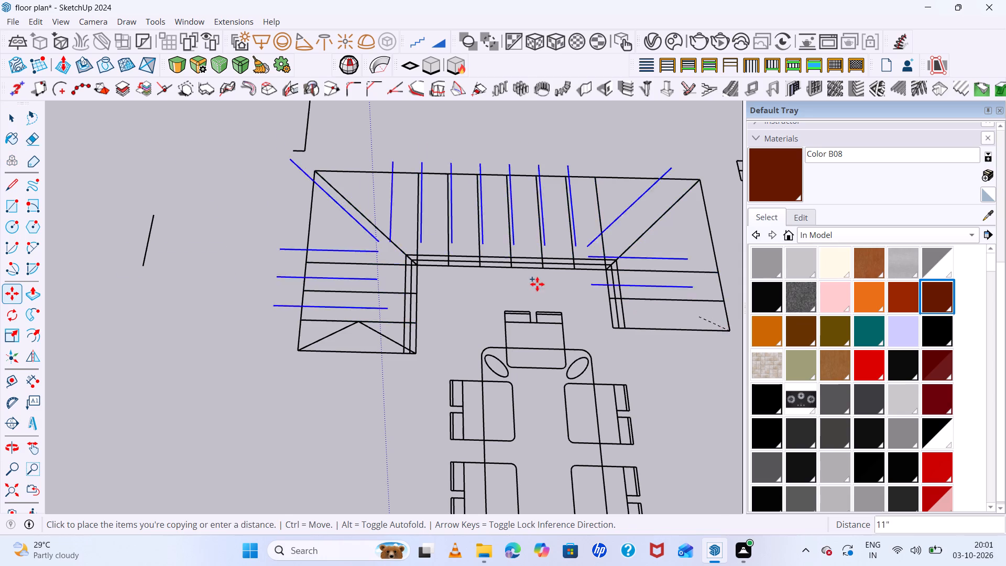
{"action": "scroll", "coordinate": [353, 257], "scroll_direction": "down", "scroll_amount": 7}
{"action": "scroll", "coordinate": [444, 266], "scroll_direction": "down", "scroll_amount": 7}
{"action": "scroll", "coordinate": [234, 272], "scroll_direction": "up", "scroll_amount": 7}
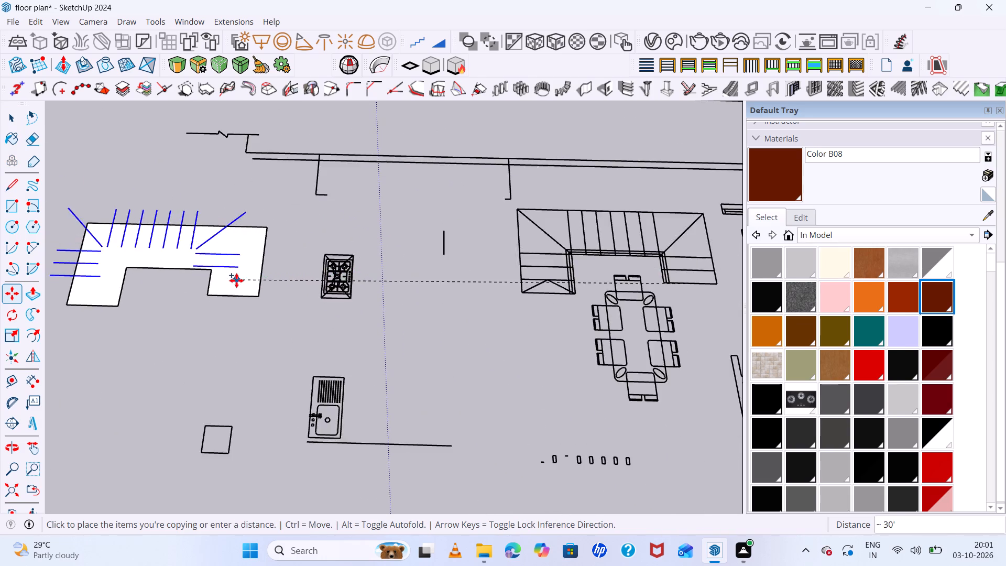
{"action": "scroll", "coordinate": [241, 284], "scroll_direction": "up", "scroll_amount": 5}
{"action": "double_click", "coordinate": [269, 306]}
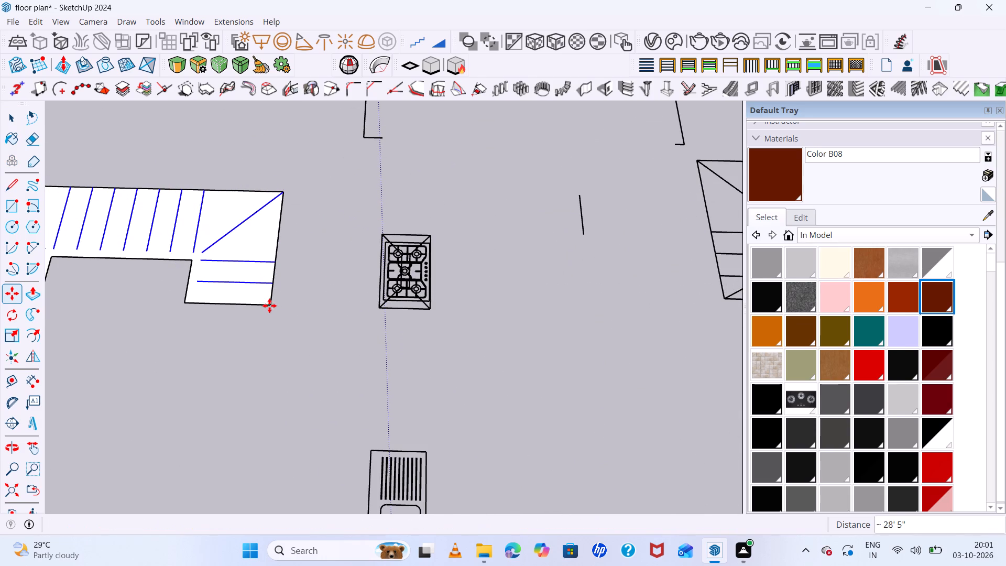
{"action": "scroll", "coordinate": [374, 283], "scroll_direction": "down", "scroll_amount": 8}
{"action": "scroll", "coordinate": [178, 274], "scroll_direction": "up", "scroll_amount": 7}
{"action": "key", "text": "space"}
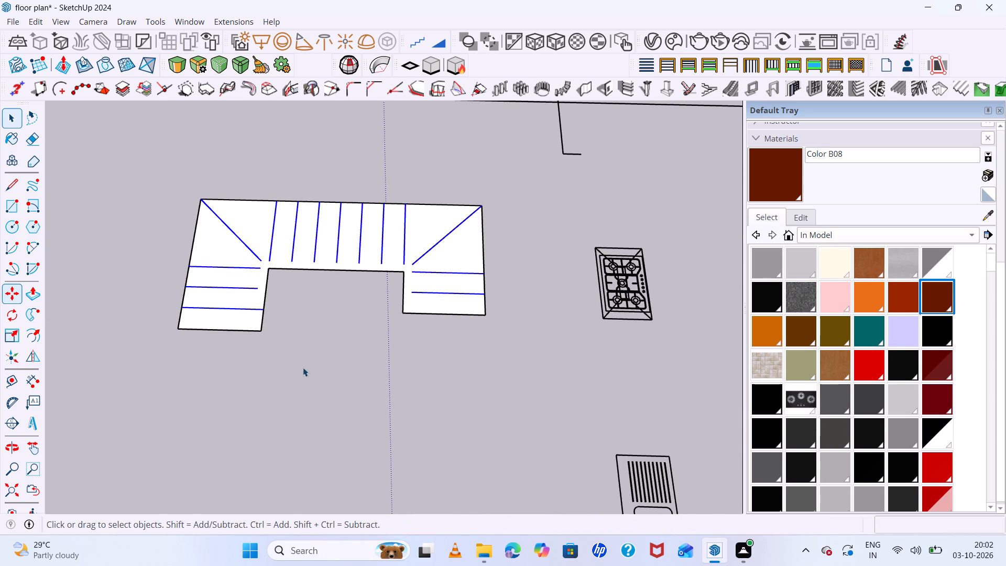
{"action": "left_click", "coordinate": [307, 365]}
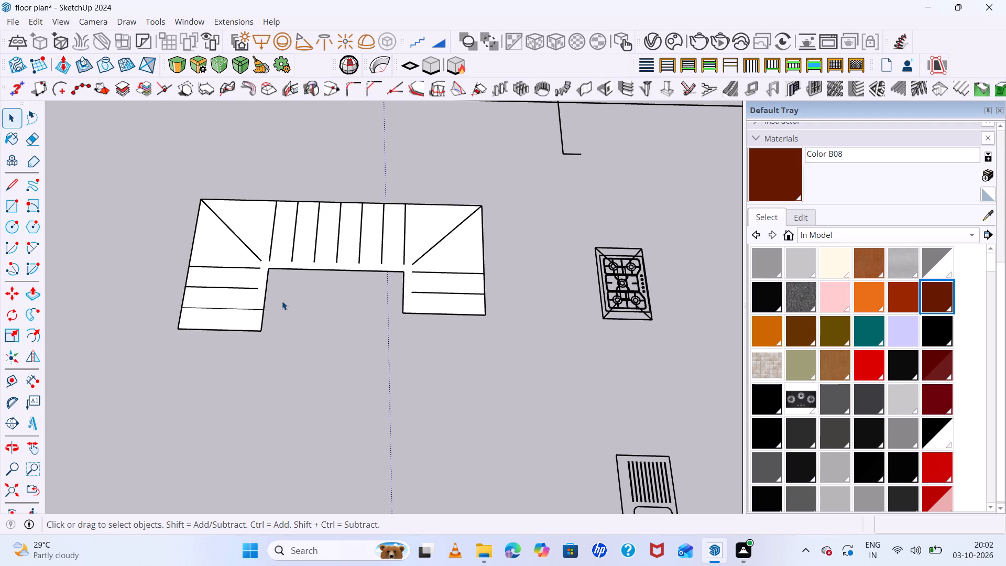
Draw short lines extending two treads of the longer leg, its corner diagonal and the adjoining middle tread to the face's inner edge, about 4"–6" each.
{"action": "key", "text": "l"}
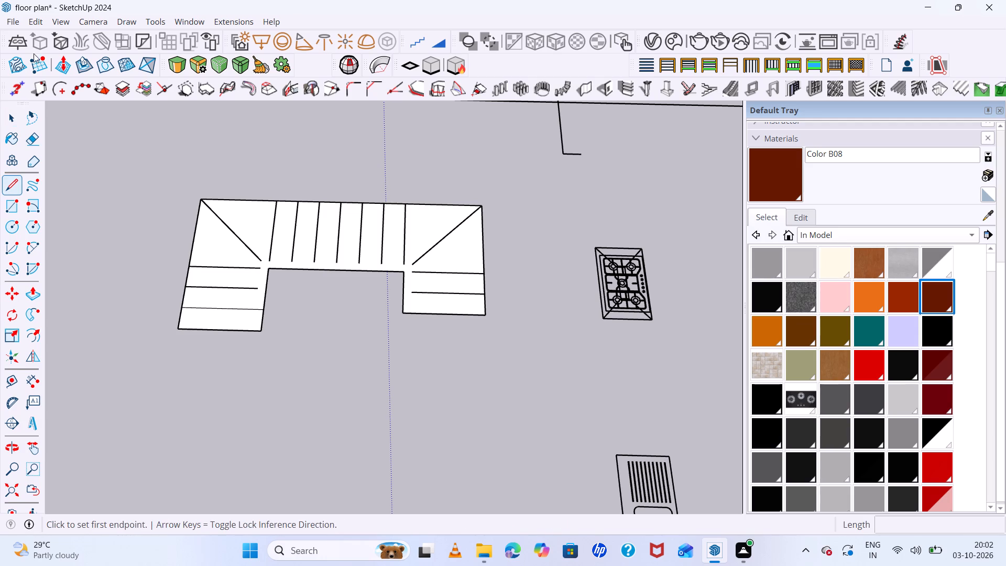
{"action": "scroll", "coordinate": [245, 311], "scroll_direction": "up", "scroll_amount": 15}
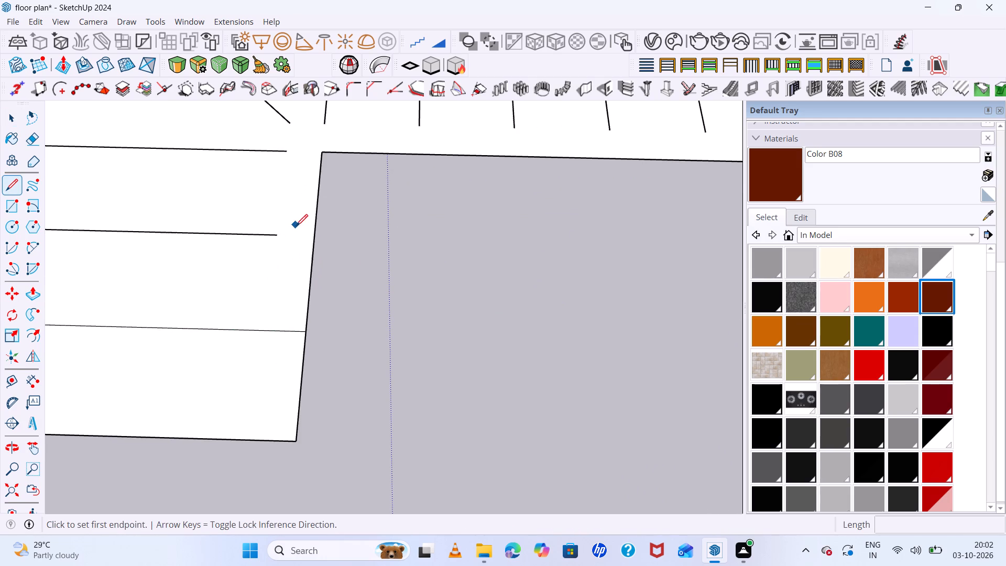
{"action": "left_click", "coordinate": [276, 234]}
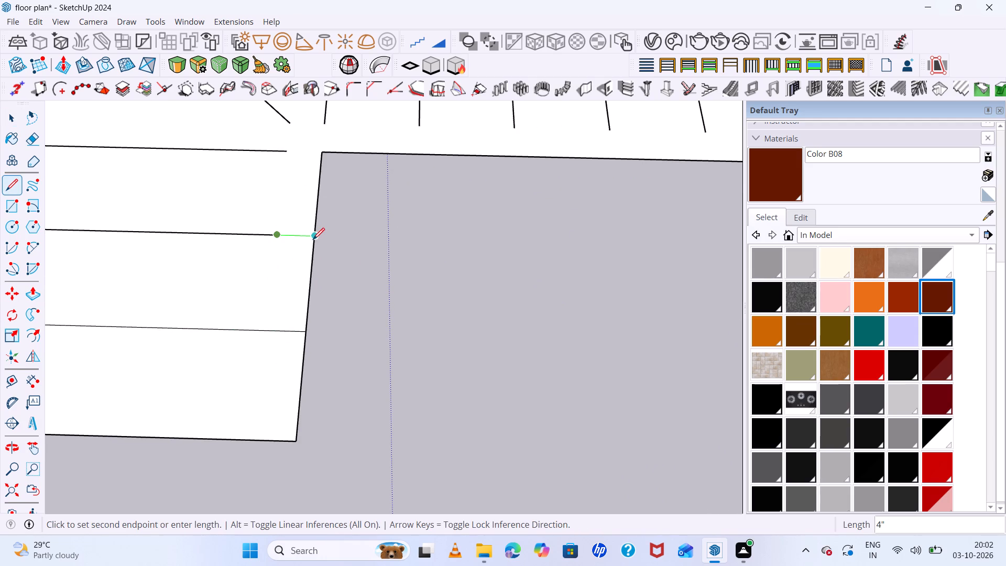
{"action": "left_click", "coordinate": [313, 240]}
{"action": "left_click", "coordinate": [288, 150]}
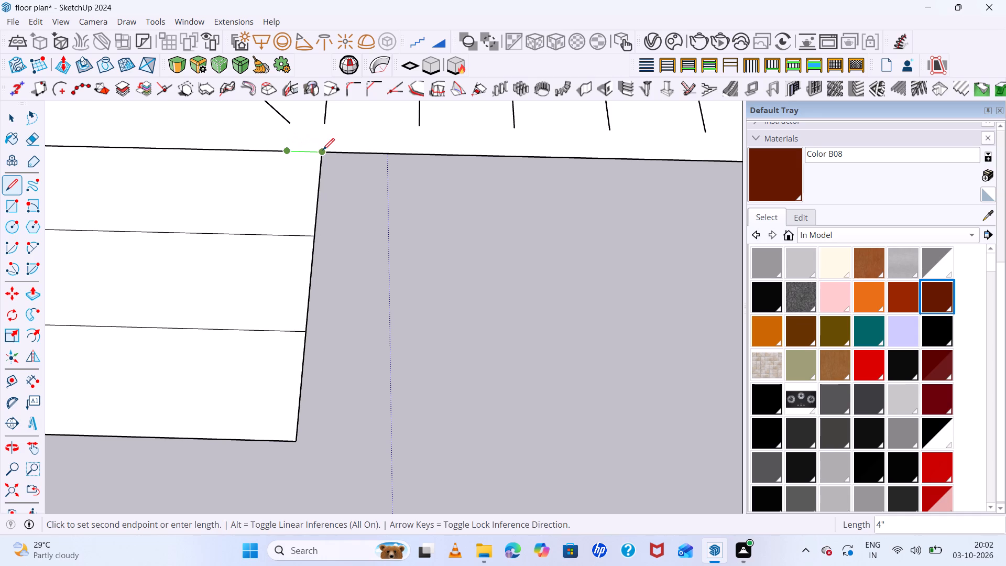
{"action": "left_click", "coordinate": [324, 149]}
{"action": "left_click", "coordinate": [289, 123]}
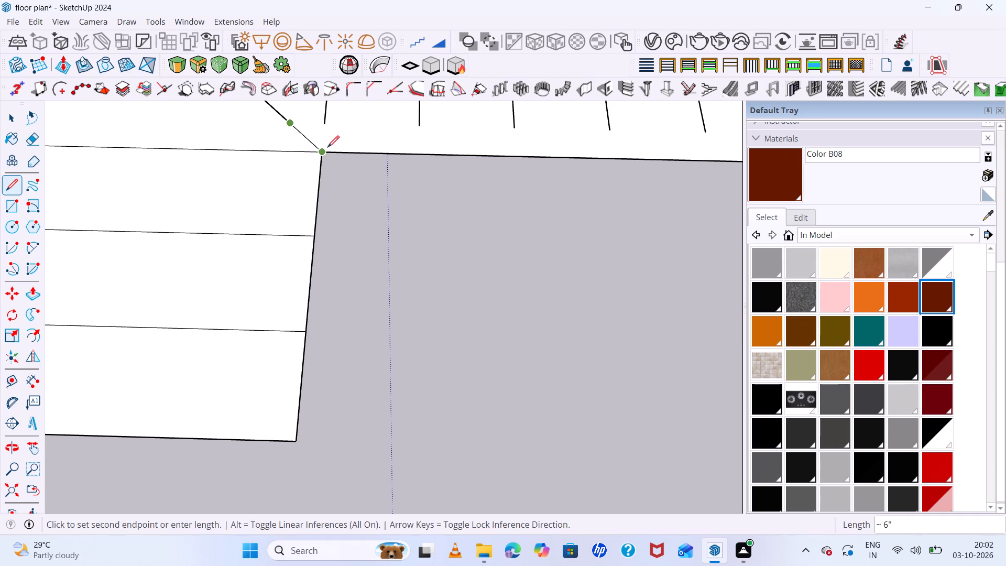
{"action": "left_click", "coordinate": [328, 150]}
{"action": "left_click", "coordinate": [327, 121]}
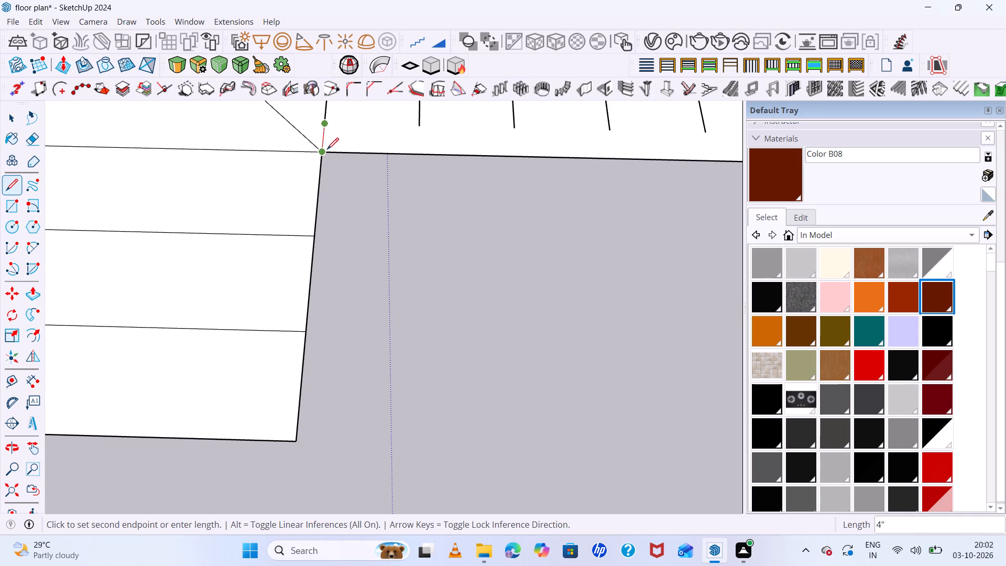
{"action": "left_click", "coordinate": [327, 150]}
Extend the six remaining middle-flight tread lines about 4" each to the inner edge of the U-shaped face.
{"action": "scroll", "coordinate": [315, 177], "scroll_direction": "down", "scroll_amount": 12}
{"action": "scroll", "coordinate": [363, 147], "scroll_direction": "up", "scroll_amount": 6}
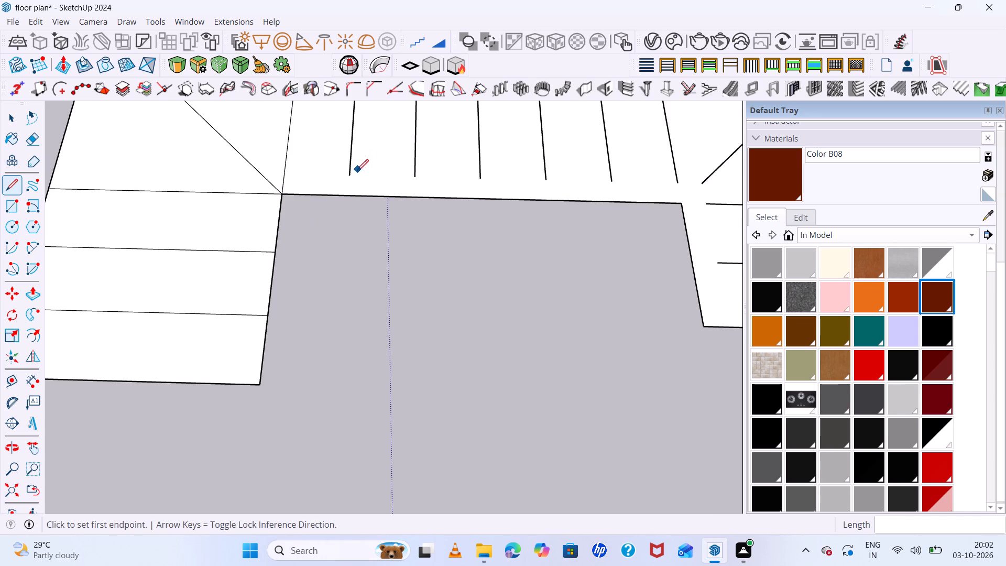
{"action": "scroll", "coordinate": [349, 169], "scroll_direction": "up", "scroll_amount": 6}
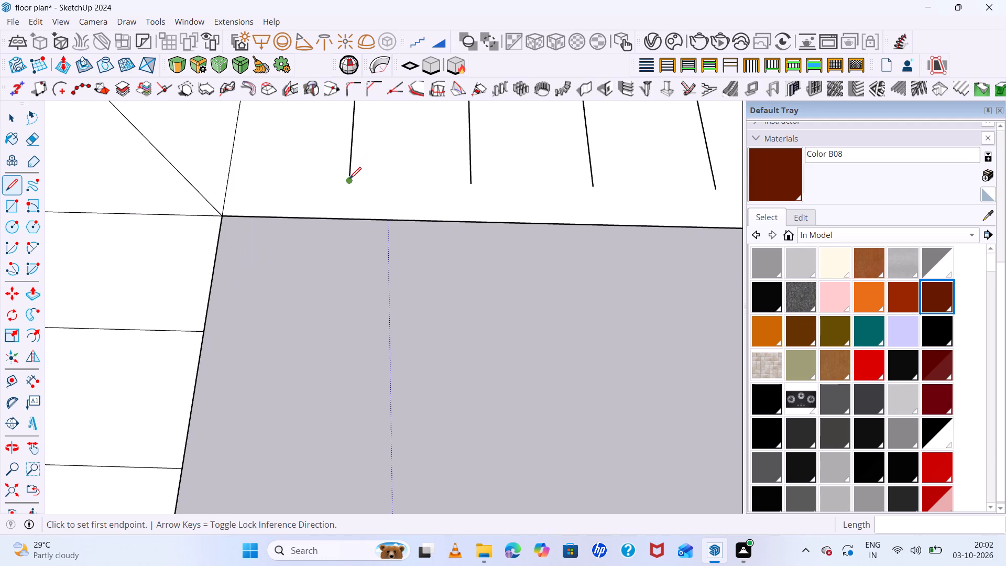
{"action": "left_click", "coordinate": [349, 179]}
{"action": "left_click", "coordinate": [353, 219]}
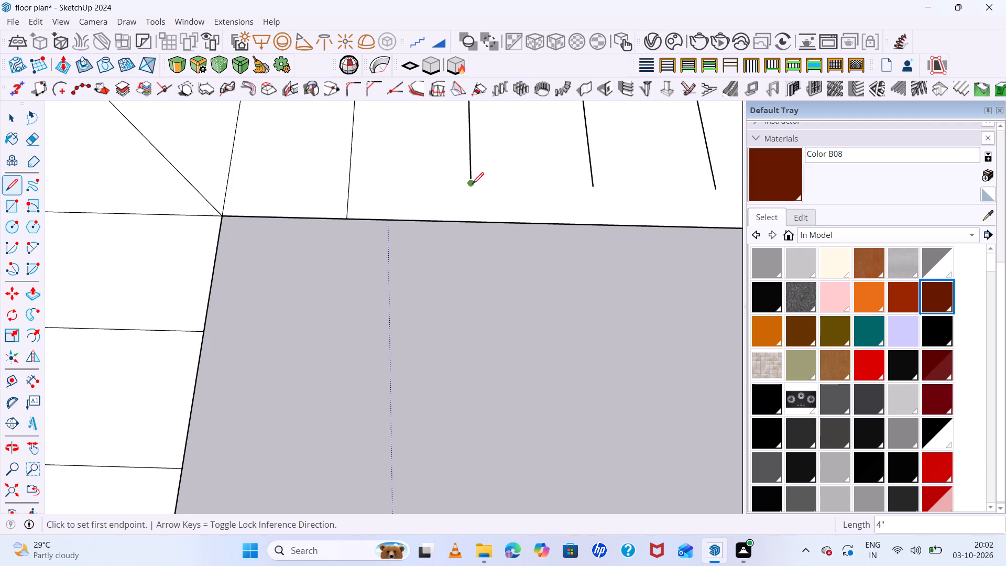
{"action": "left_click", "coordinate": [473, 189]}
{"action": "left_click", "coordinate": [474, 220]}
{"action": "left_click_drag", "start_coordinate": [596, 188], "coordinate": [596, 193]}
{"action": "left_click", "coordinate": [603, 221]}
{"action": "scroll", "coordinate": [438, 179], "scroll_direction": "down", "scroll_amount": 8}
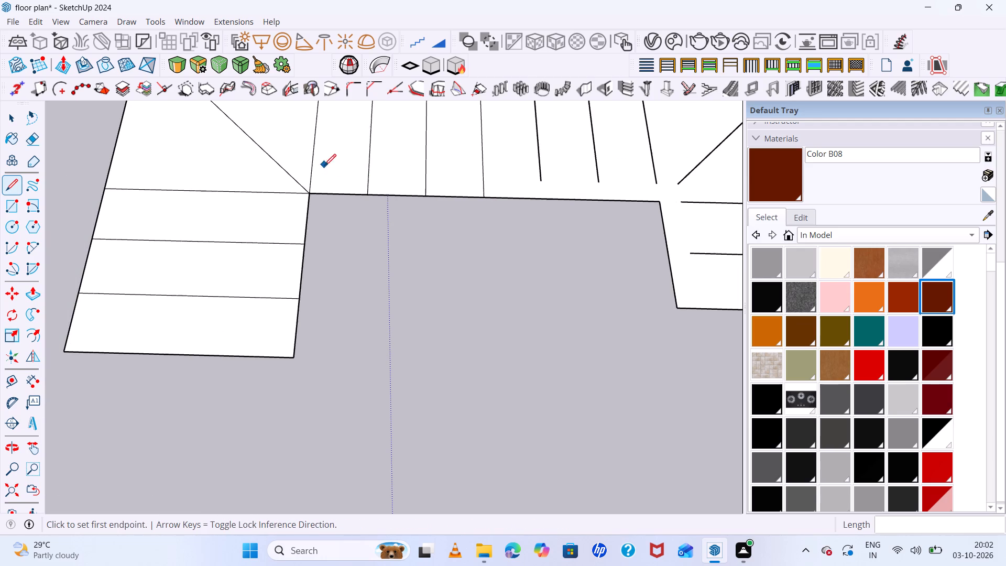
{"action": "scroll", "coordinate": [567, 153], "scroll_direction": "up", "scroll_amount": 7}
{"action": "left_click", "coordinate": [515, 210]}
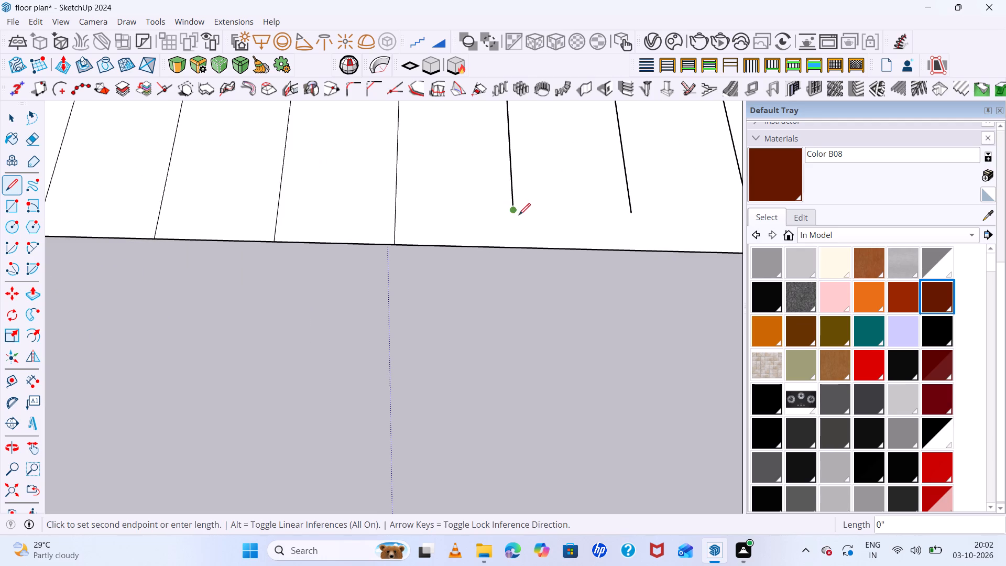
{"action": "left_click", "coordinate": [519, 247]}
{"action": "scroll", "coordinate": [477, 209], "scroll_direction": "down", "scroll_amount": 6}
{"action": "scroll", "coordinate": [588, 205], "scroll_direction": "up", "scroll_amount": 6}
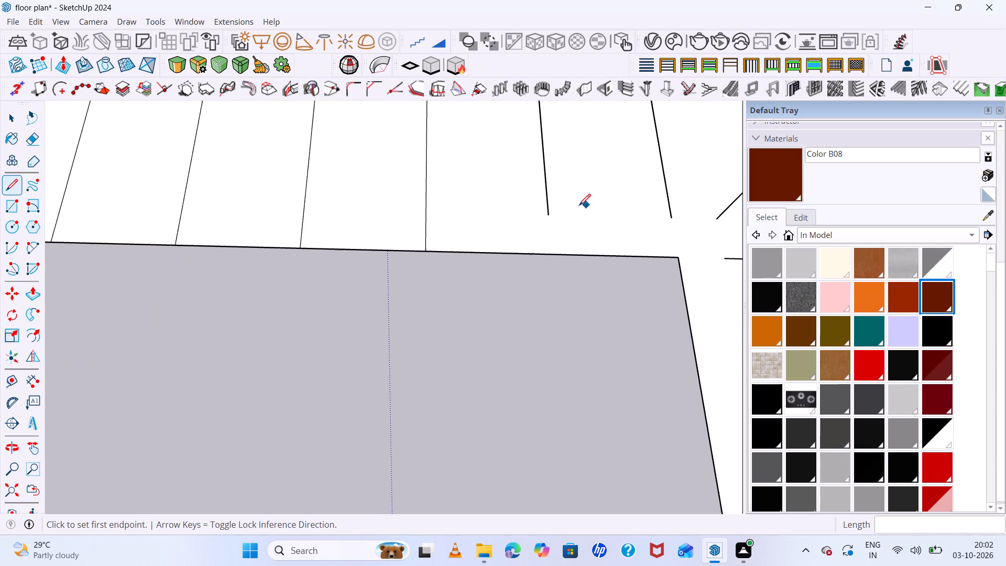
{"action": "left_click", "coordinate": [552, 214]}
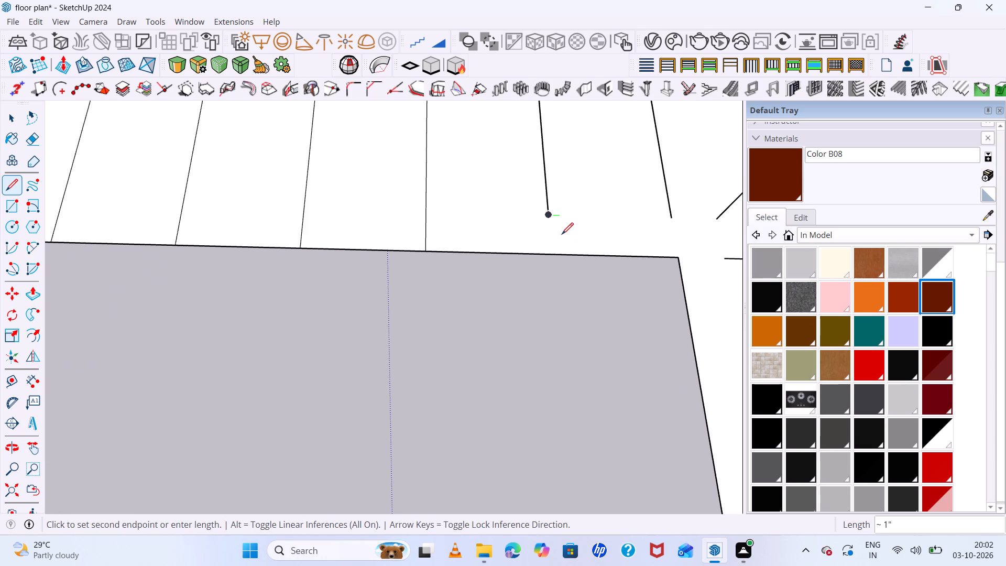
{"action": "left_click", "coordinate": [552, 252]}
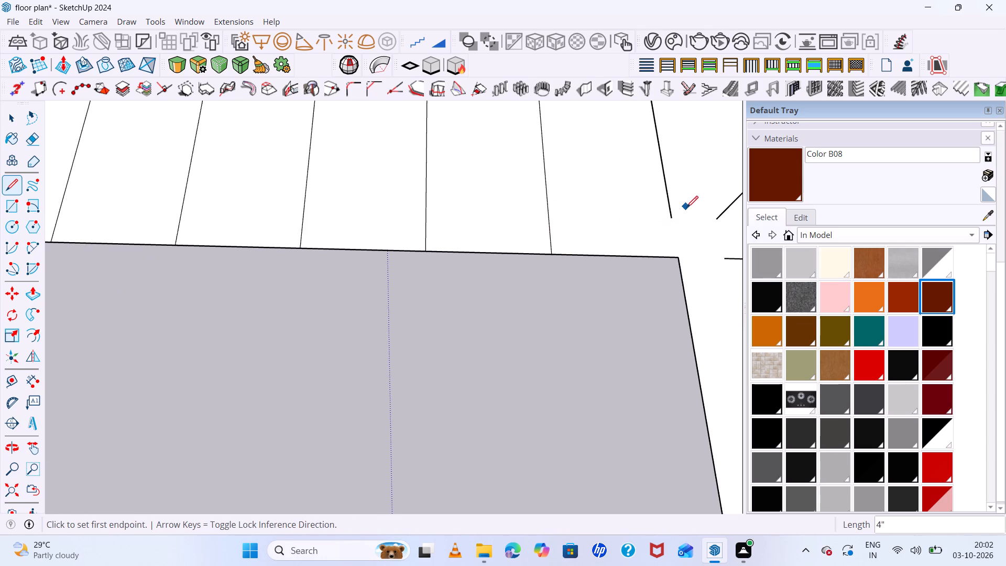
{"action": "left_click_drag", "start_coordinate": [670, 220], "coordinate": [671, 230]}
{"action": "left_click", "coordinate": [686, 259]}
Extend the second corner's diagonal about 6" and the shorter leg's two tread lines about 4" each to the inner edge.
{"action": "scroll", "coordinate": [569, 195], "scroll_direction": "down", "scroll_amount": 4}
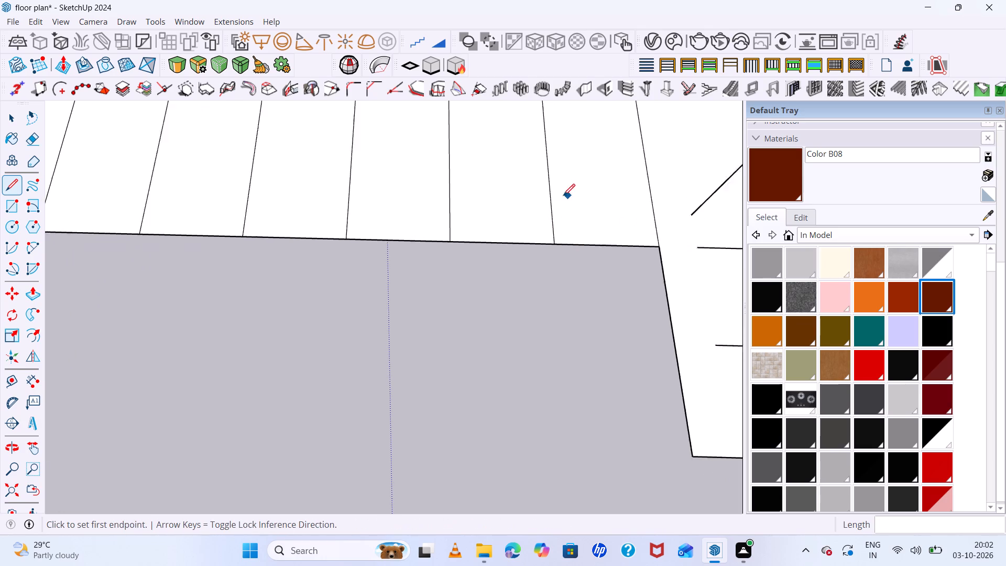
{"action": "scroll", "coordinate": [563, 195], "scroll_direction": "down", "scroll_amount": 3}
{"action": "scroll", "coordinate": [643, 194], "scroll_direction": "up", "scroll_amount": 6}
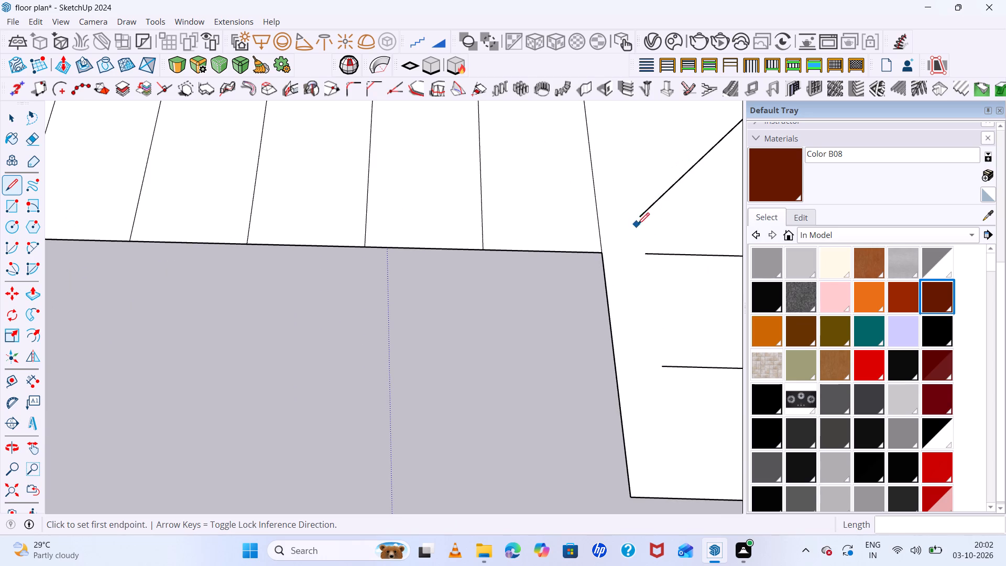
{"action": "left_click", "coordinate": [644, 214]}
{"action": "left_click", "coordinate": [605, 248]}
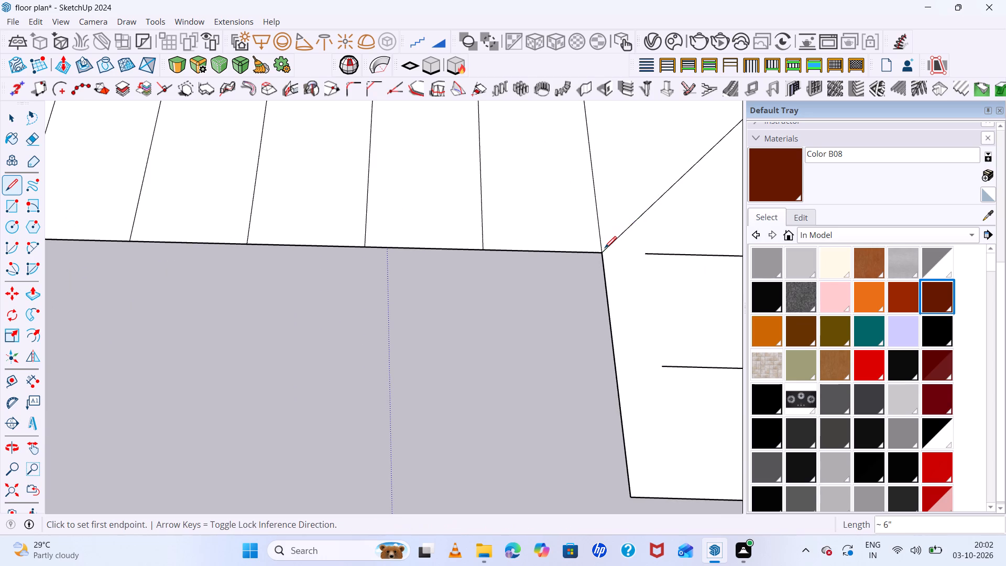
{"action": "left_click", "coordinate": [650, 254]}
{"action": "left_click", "coordinate": [598, 254]}
{"action": "left_click", "coordinate": [662, 365]}
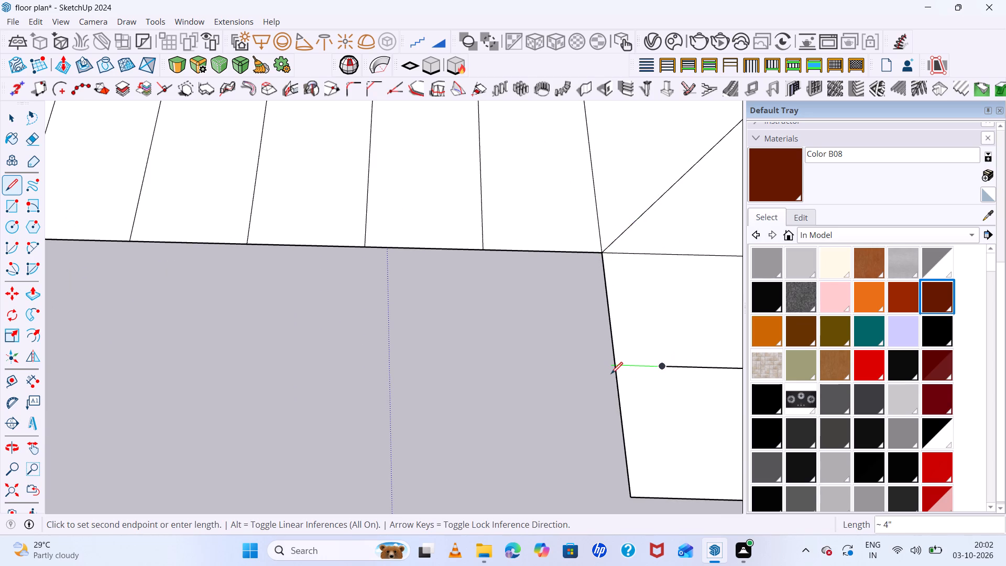
{"action": "left_click", "coordinate": [615, 366]}
Select the whole divided U-shaped face and generate a 3D staircase with handrails from it using Make Stair.
{"action": "scroll", "coordinate": [442, 345], "scroll_direction": "down", "scroll_amount": 18}
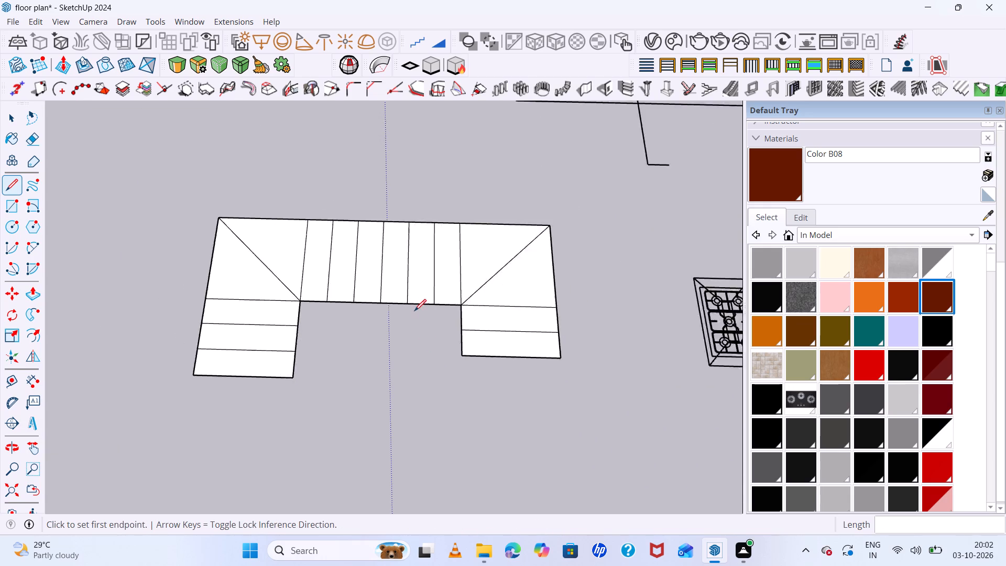
{"action": "scroll", "coordinate": [414, 311], "scroll_direction": "down", "scroll_amount": 3}
{"action": "middle_click_drag", "start_coordinate": [476, 366], "coordinate": [477, 376]}
{"action": "key", "text": "space"}
{"action": "left_click_drag", "start_coordinate": [518, 244], "coordinate": [516, 249]}
{"action": "left_click_drag", "start_coordinate": [516, 249], "coordinate": [370, 298]}
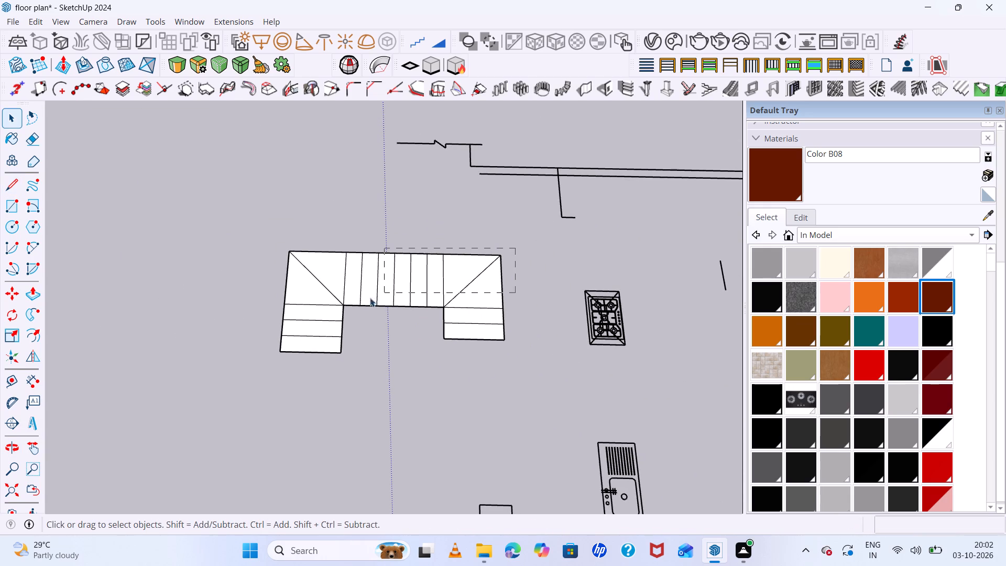
{"action": "left_click_drag", "start_coordinate": [370, 298], "coordinate": [234, 360]}
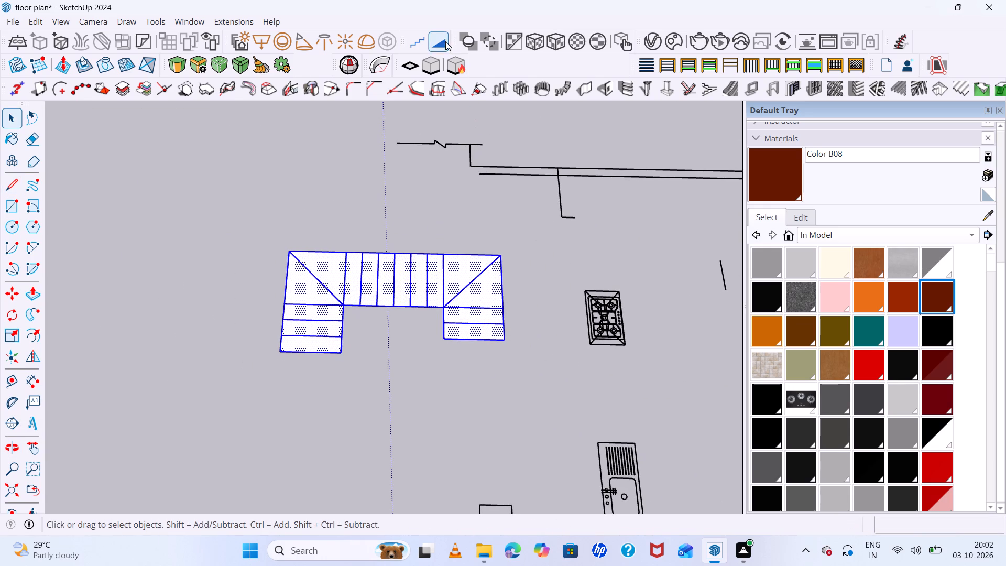
{"action": "left_click", "coordinate": [419, 43]}
{"action": "middle_click_drag", "start_coordinate": [491, 314], "coordinate": [645, 281]}
{"action": "scroll", "coordinate": [492, 314], "scroll_direction": "down", "scroll_amount": 1}
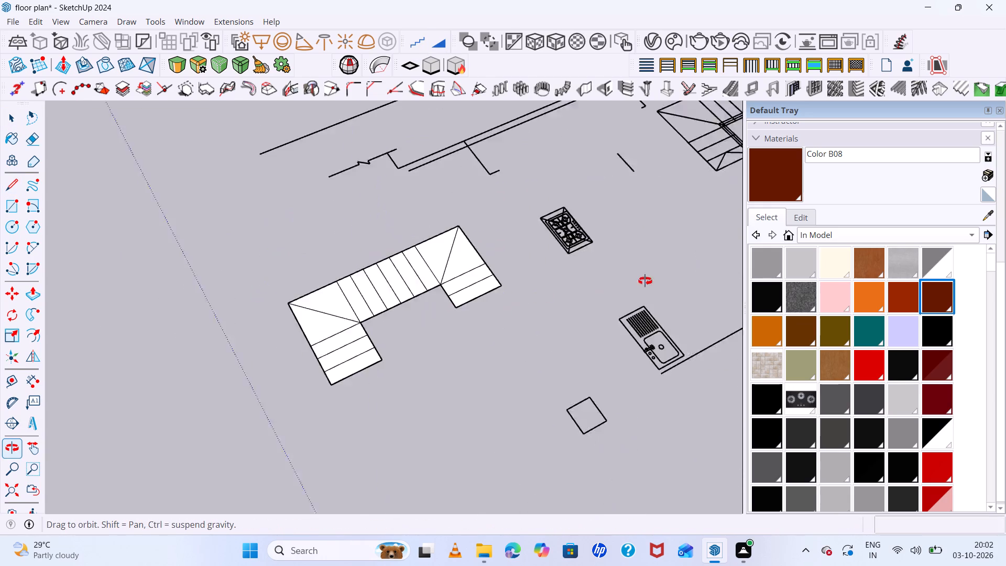
{"action": "middle_click_drag", "start_coordinate": [645, 281], "coordinate": [741, 213]}
{"action": "middle_click", "coordinate": [741, 213]}
{"action": "scroll", "coordinate": [465, 297], "scroll_direction": "down", "scroll_amount": 5}
{"action": "middle_click_drag", "start_coordinate": [451, 319], "coordinate": [681, 314]}
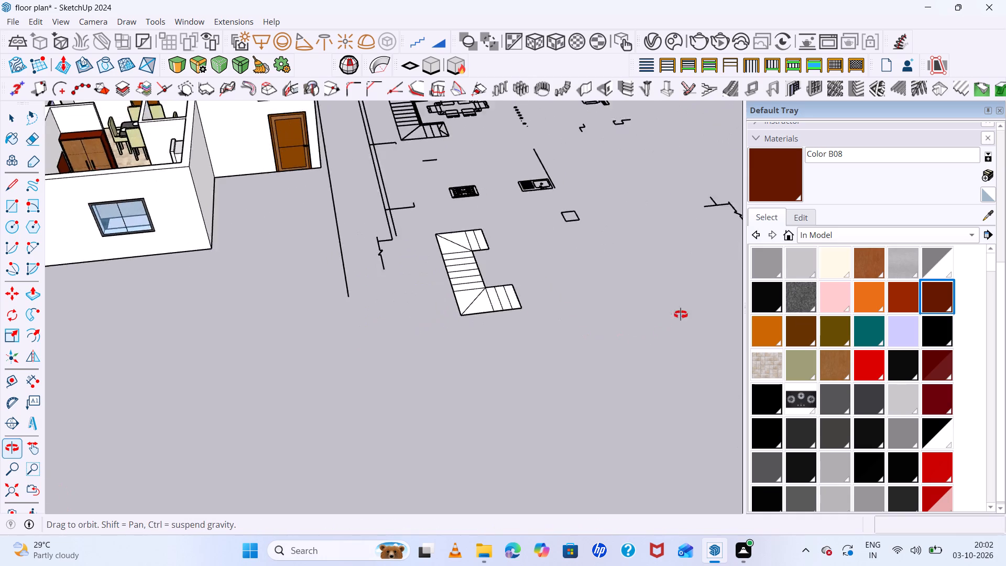
{"action": "middle_click_drag", "start_coordinate": [681, 314], "coordinate": [719, 269]}
{"action": "scroll", "coordinate": [604, 248], "scroll_direction": "up", "scroll_amount": 10}
{"action": "middle_click_drag", "start_coordinate": [511, 267], "coordinate": [491, 338]}
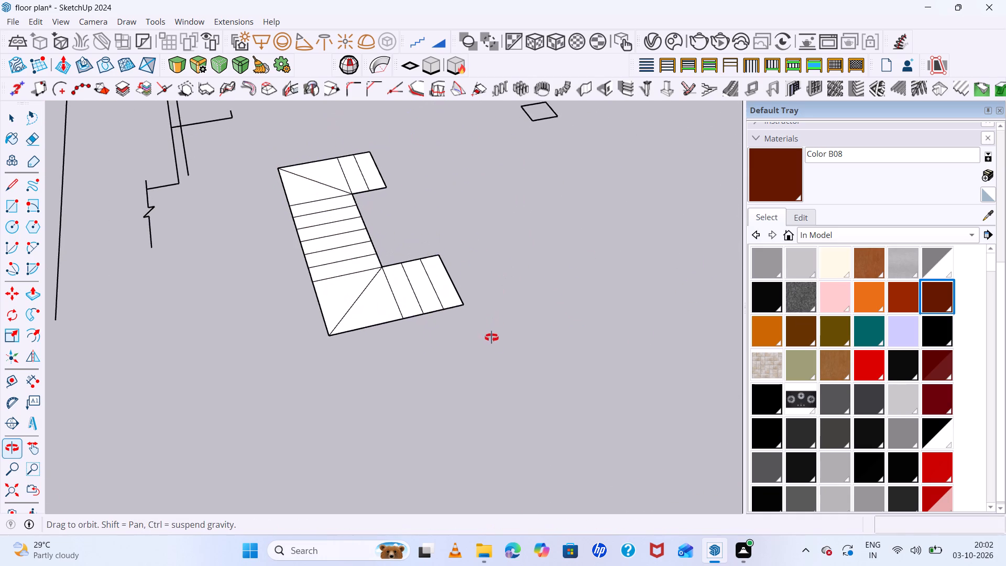
{"action": "middle_click_drag", "start_coordinate": [491, 338], "coordinate": [485, 356]}
{"action": "middle_click_drag", "start_coordinate": [398, 292], "coordinate": [671, 282]}
{"action": "scroll", "coordinate": [557, 300], "scroll_direction": "down", "scroll_amount": 5}
{"action": "key", "text": "space"}
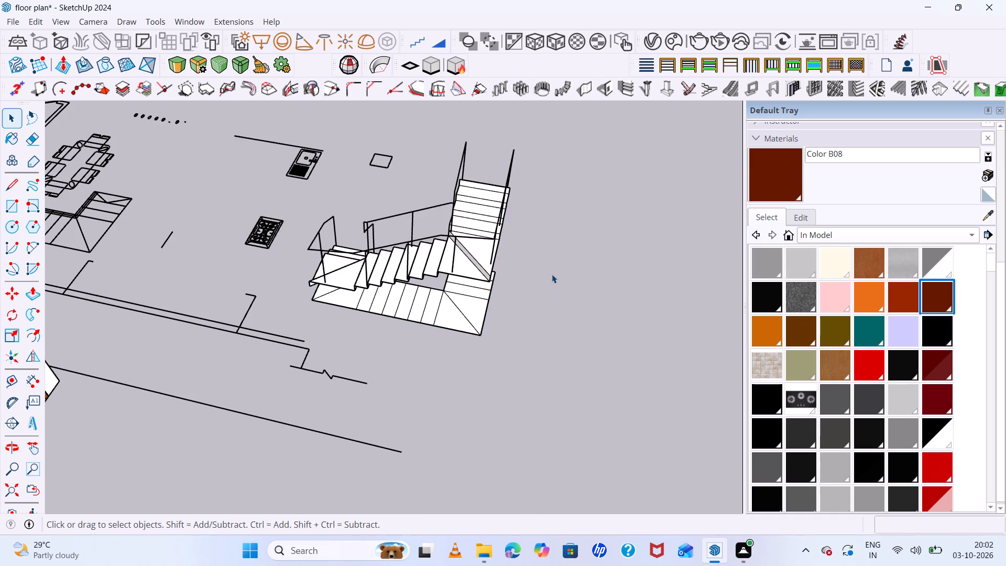
Restart Make Stair on the tread-divided U-shaped face.
{"action": "scroll", "coordinate": [491, 287], "scroll_direction": "down", "scroll_amount": 5}
{"action": "middle_click_drag", "start_coordinate": [485, 295], "coordinate": [749, 369]}
{"action": "middle_click", "coordinate": [749, 369]}
{"action": "scroll", "coordinate": [409, 268], "scroll_direction": "up", "scroll_amount": 7}
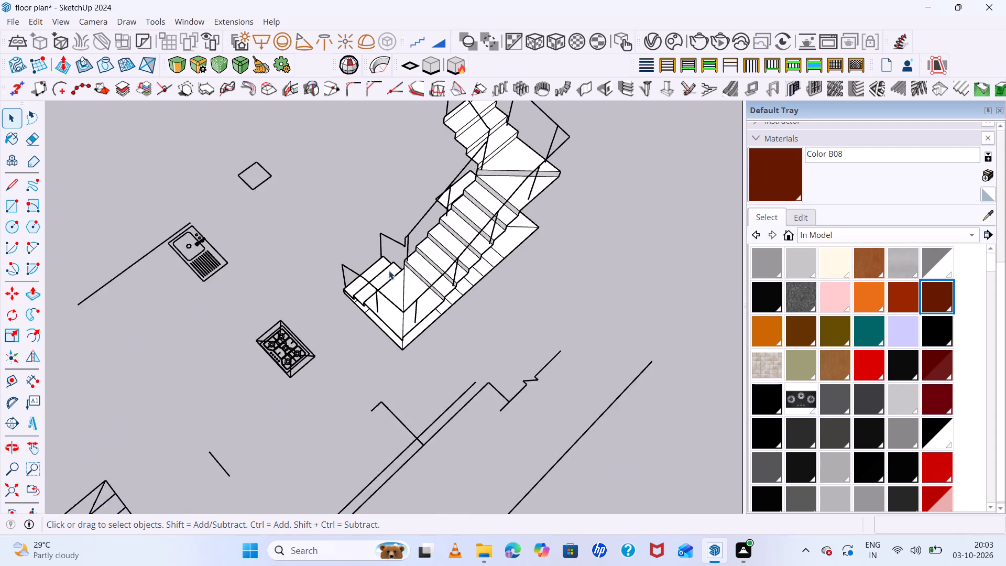
{"action": "scroll", "coordinate": [389, 270], "scroll_direction": "up", "scroll_amount": 11}
{"action": "middle_click_drag", "start_coordinate": [383, 309], "coordinate": [466, 161]}
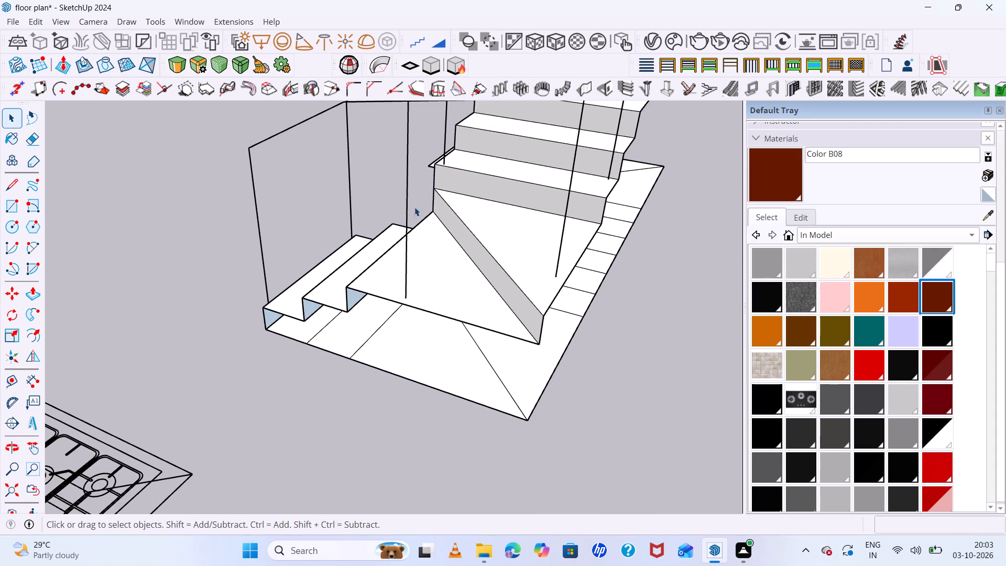
{"action": "left_click", "coordinate": [439, 41]}
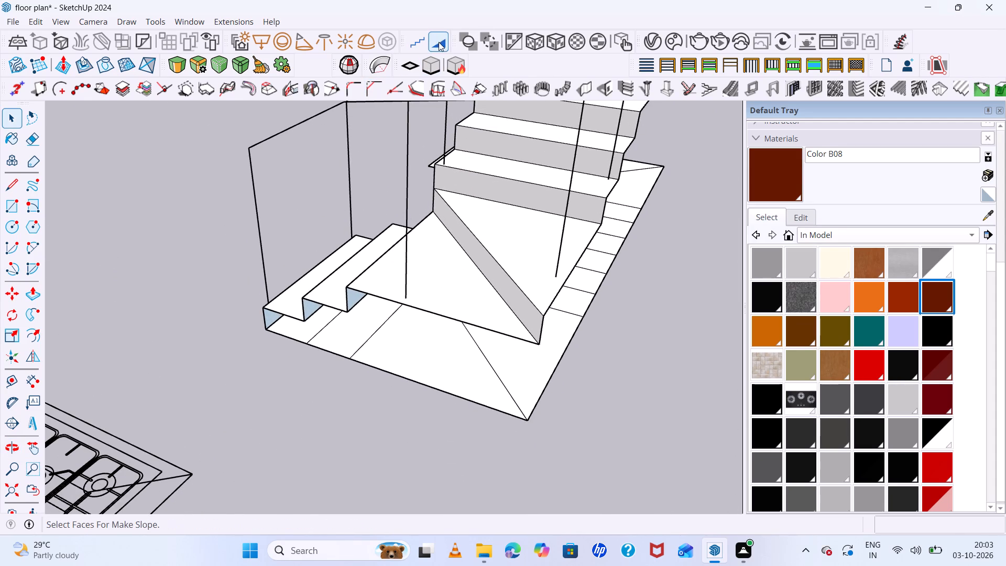
{"action": "left_click", "coordinate": [419, 42]}
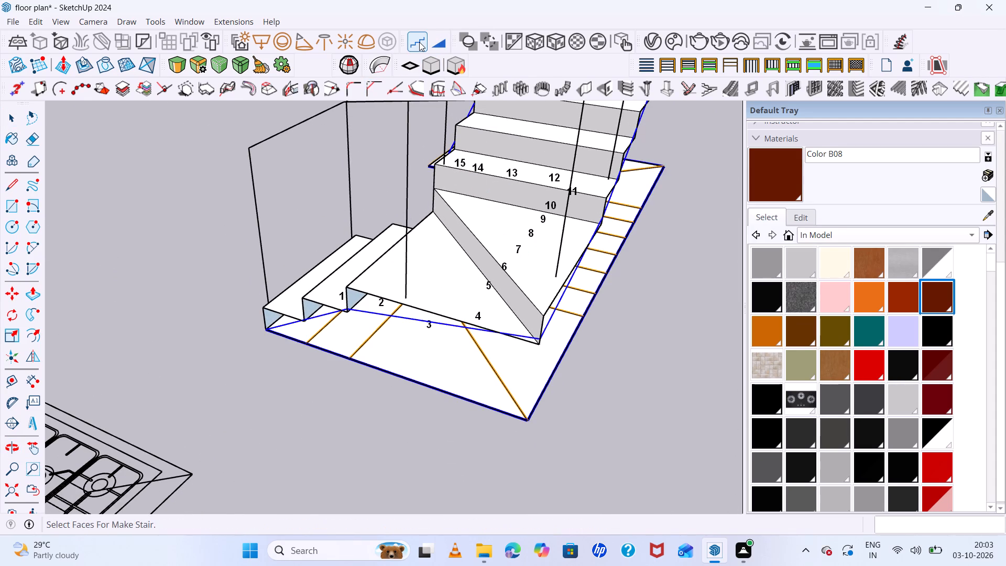
Examine the numbered Make Stair-Simple preview, its steps and its handrails from several angles.
{"action": "middle_click_drag", "start_coordinate": [473, 247], "coordinate": [389, 153]}
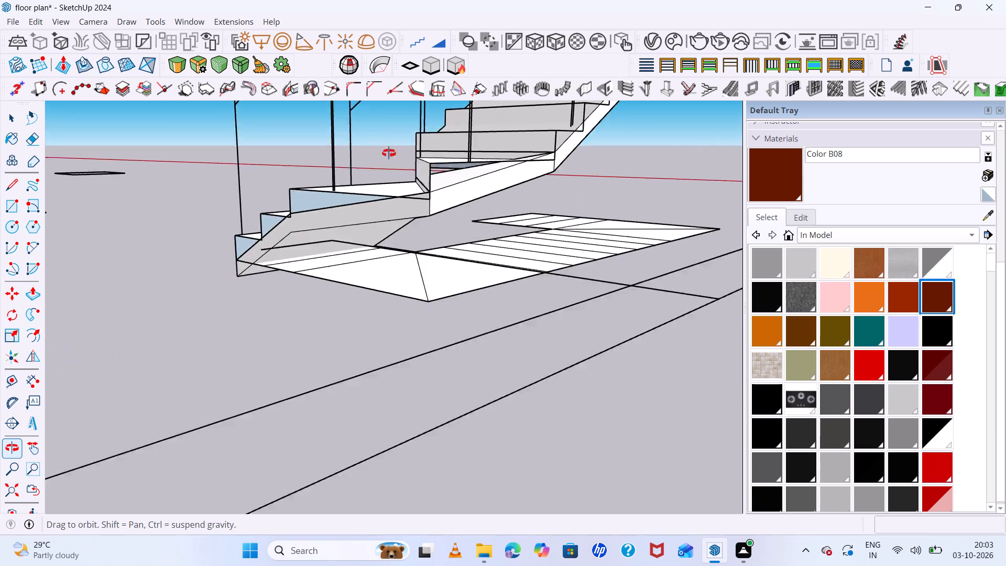
{"action": "middle_click_drag", "start_coordinate": [389, 153], "coordinate": [594, 335]}
{"action": "scroll", "coordinate": [592, 315], "scroll_direction": "up", "scroll_amount": 1}
{"action": "scroll", "coordinate": [484, 256], "scroll_direction": "down", "scroll_amount": 7}
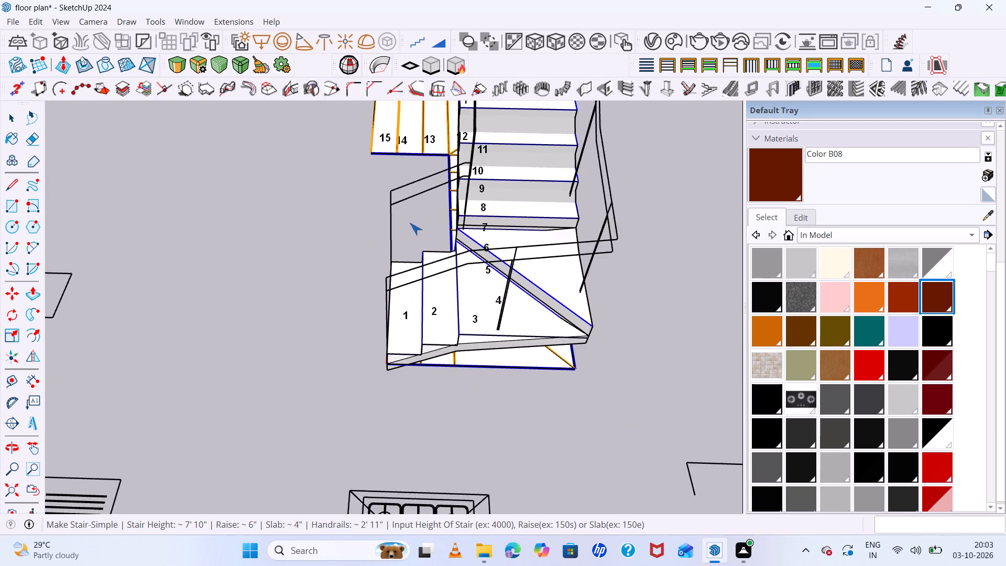
{"action": "scroll", "coordinate": [407, 221], "scroll_direction": "down", "scroll_amount": 7}
{"action": "scroll", "coordinate": [418, 258], "scroll_direction": "up", "scroll_amount": 1}
{"action": "middle_click_drag", "start_coordinate": [425, 263], "coordinate": [706, 177]}
{"action": "scroll", "coordinate": [415, 218], "scroll_direction": "down", "scroll_amount": 5}
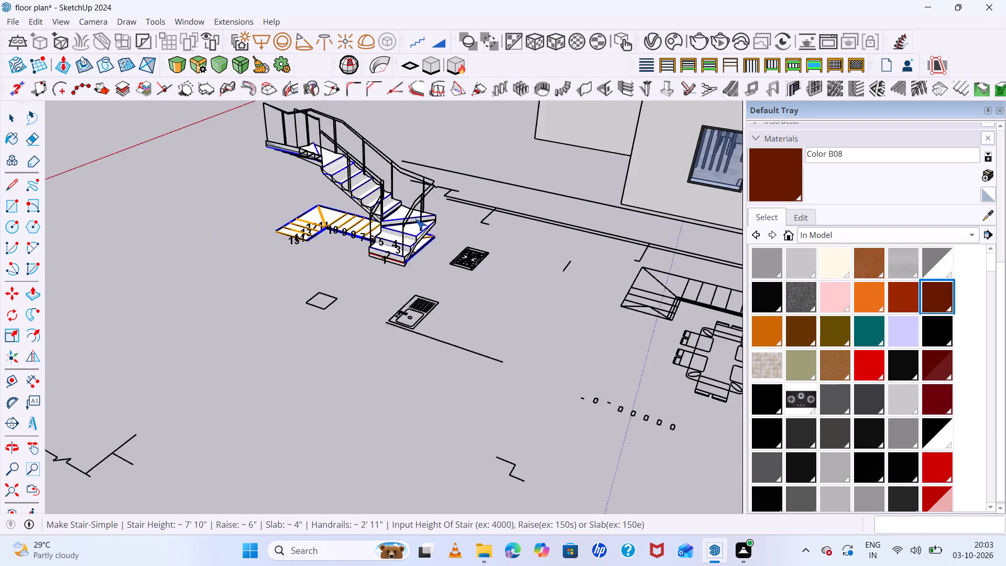
{"action": "scroll", "coordinate": [415, 219], "scroll_direction": "down", "scroll_amount": 8}
{"action": "middle_click_drag", "start_coordinate": [415, 221], "coordinate": [94, 309]}
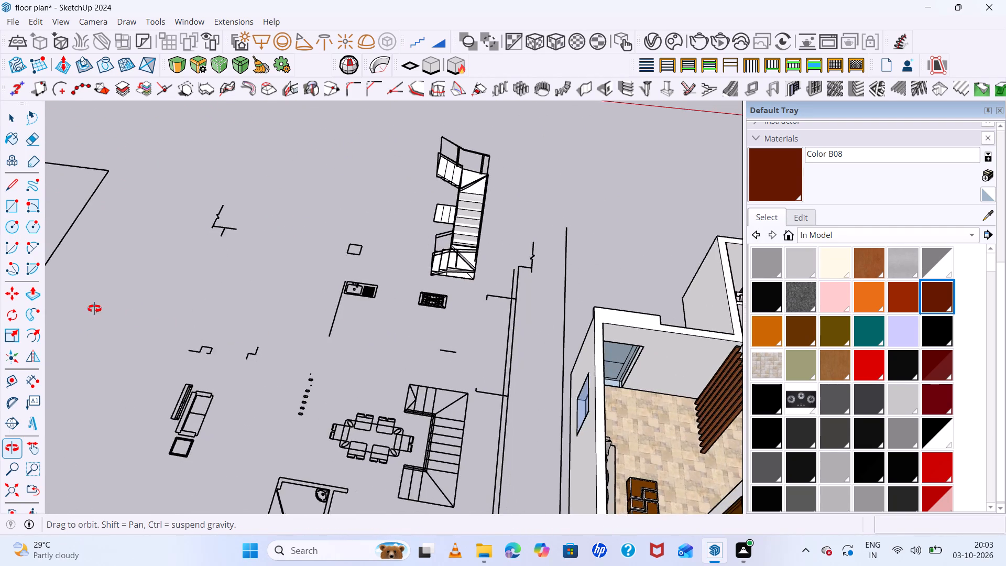
{"action": "middle_click_drag", "start_coordinate": [94, 309], "coordinate": [604, 340]}
{"action": "middle_click", "coordinate": [604, 340]}
{"action": "scroll", "coordinate": [325, 192], "scroll_direction": "up", "scroll_amount": 7}
{"action": "scroll", "coordinate": [448, 284], "scroll_direction": "up", "scroll_amount": 4}
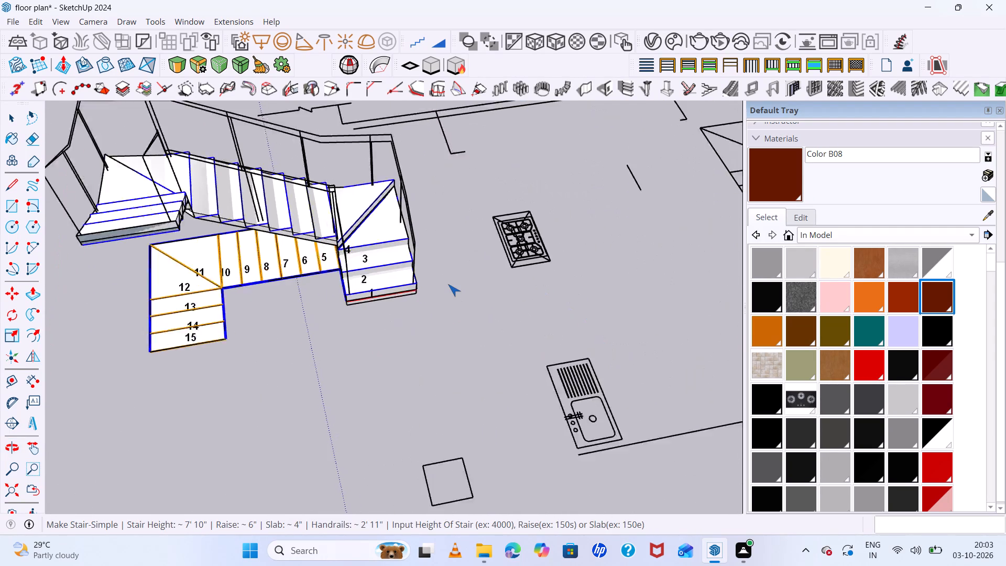
{"action": "scroll", "coordinate": [448, 284], "scroll_direction": "up", "scroll_amount": 2}
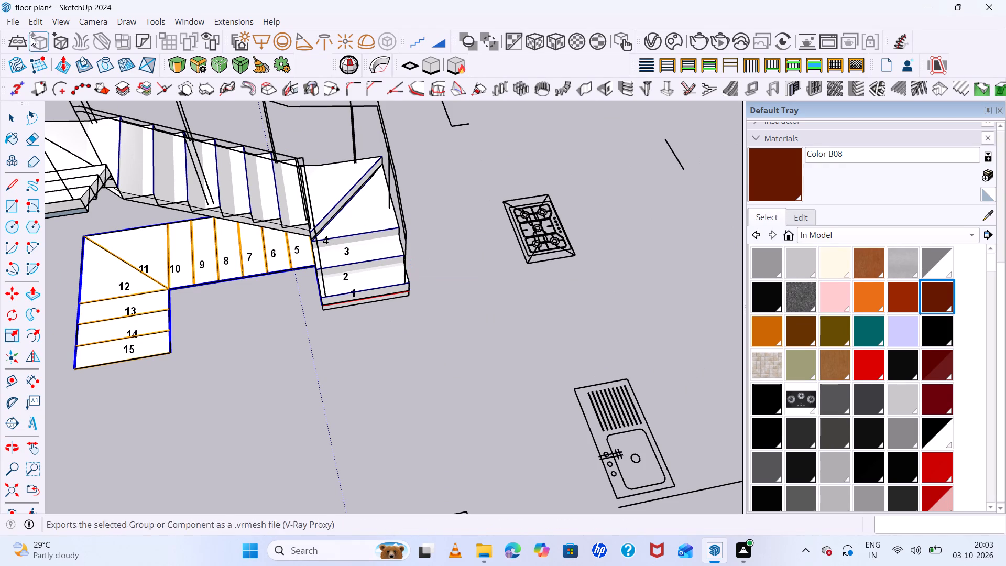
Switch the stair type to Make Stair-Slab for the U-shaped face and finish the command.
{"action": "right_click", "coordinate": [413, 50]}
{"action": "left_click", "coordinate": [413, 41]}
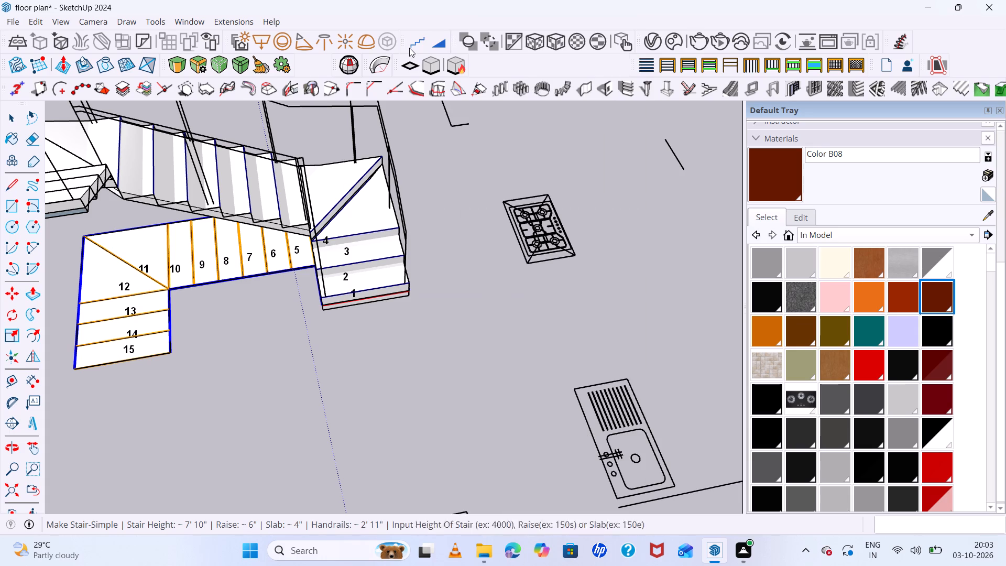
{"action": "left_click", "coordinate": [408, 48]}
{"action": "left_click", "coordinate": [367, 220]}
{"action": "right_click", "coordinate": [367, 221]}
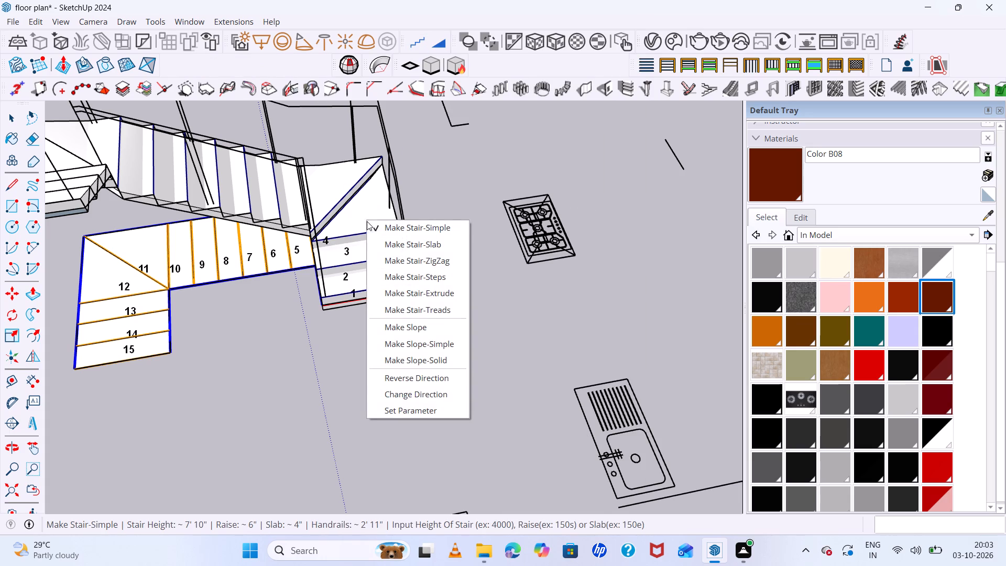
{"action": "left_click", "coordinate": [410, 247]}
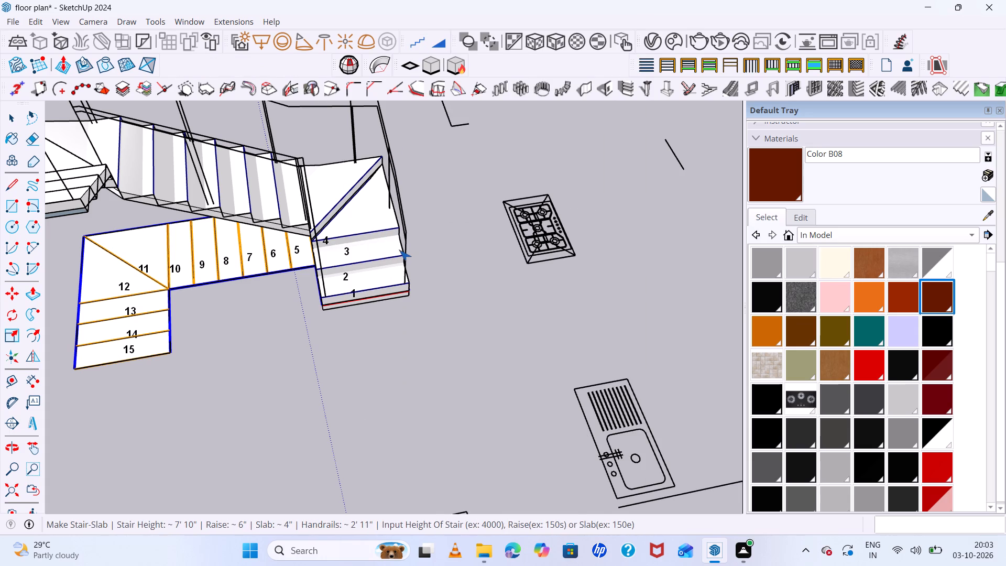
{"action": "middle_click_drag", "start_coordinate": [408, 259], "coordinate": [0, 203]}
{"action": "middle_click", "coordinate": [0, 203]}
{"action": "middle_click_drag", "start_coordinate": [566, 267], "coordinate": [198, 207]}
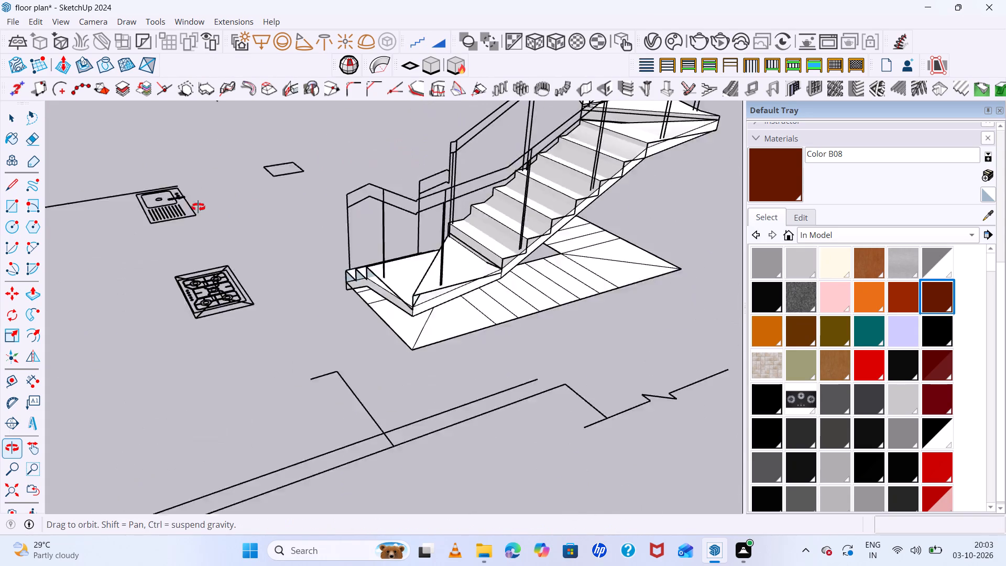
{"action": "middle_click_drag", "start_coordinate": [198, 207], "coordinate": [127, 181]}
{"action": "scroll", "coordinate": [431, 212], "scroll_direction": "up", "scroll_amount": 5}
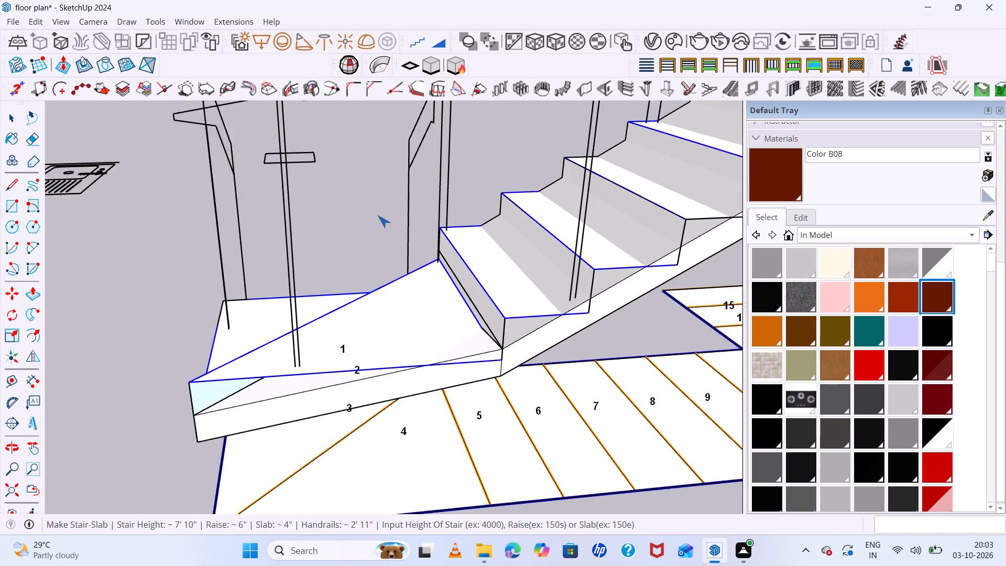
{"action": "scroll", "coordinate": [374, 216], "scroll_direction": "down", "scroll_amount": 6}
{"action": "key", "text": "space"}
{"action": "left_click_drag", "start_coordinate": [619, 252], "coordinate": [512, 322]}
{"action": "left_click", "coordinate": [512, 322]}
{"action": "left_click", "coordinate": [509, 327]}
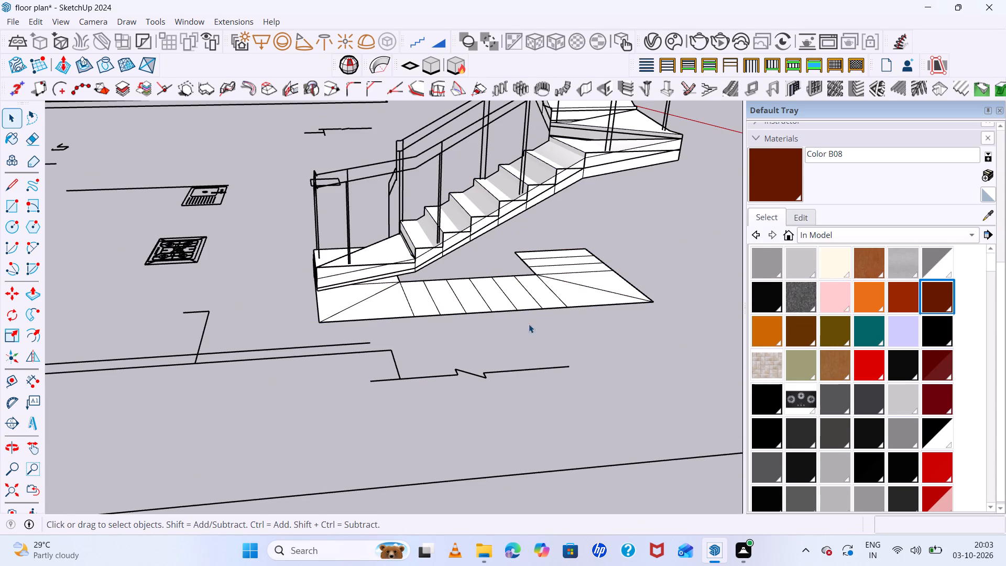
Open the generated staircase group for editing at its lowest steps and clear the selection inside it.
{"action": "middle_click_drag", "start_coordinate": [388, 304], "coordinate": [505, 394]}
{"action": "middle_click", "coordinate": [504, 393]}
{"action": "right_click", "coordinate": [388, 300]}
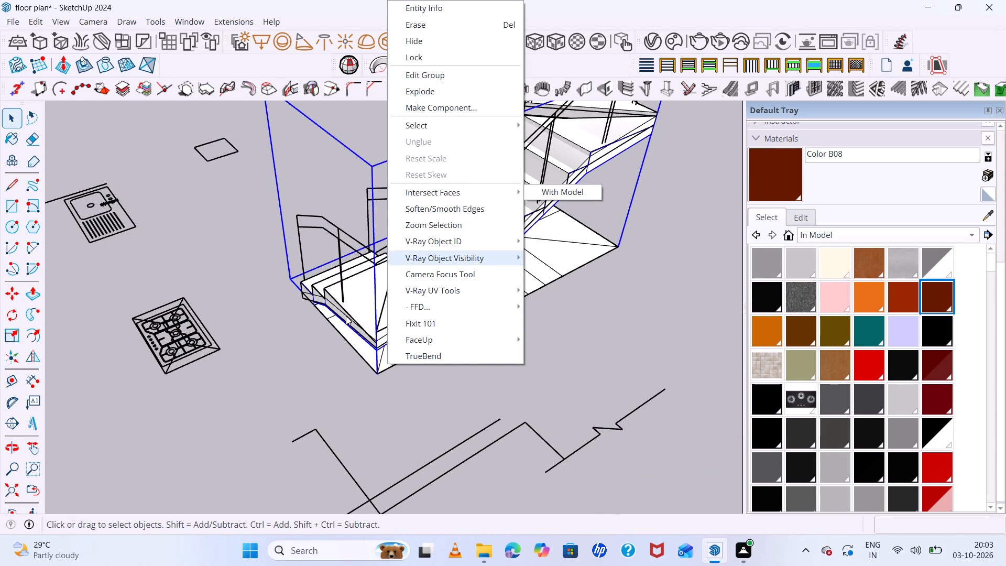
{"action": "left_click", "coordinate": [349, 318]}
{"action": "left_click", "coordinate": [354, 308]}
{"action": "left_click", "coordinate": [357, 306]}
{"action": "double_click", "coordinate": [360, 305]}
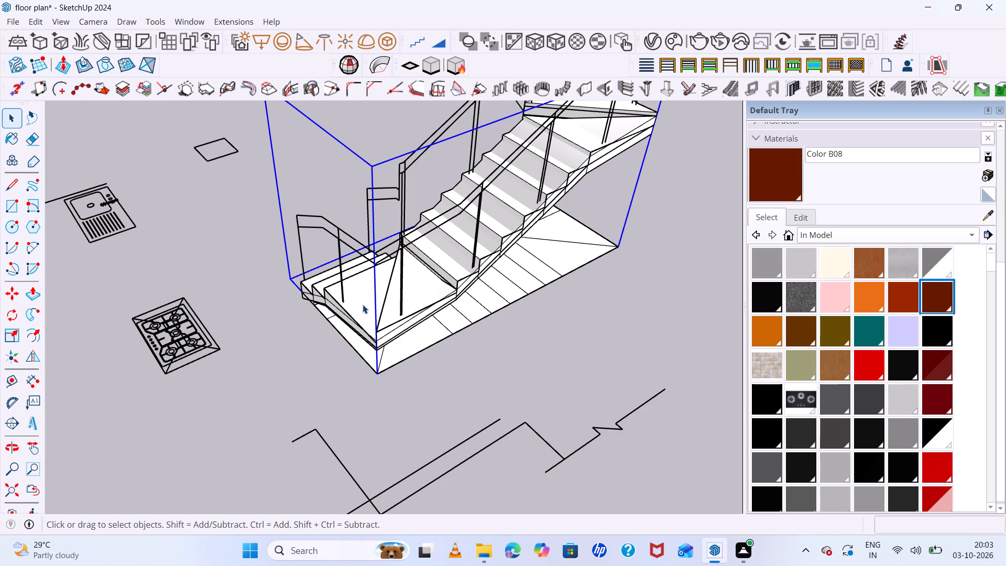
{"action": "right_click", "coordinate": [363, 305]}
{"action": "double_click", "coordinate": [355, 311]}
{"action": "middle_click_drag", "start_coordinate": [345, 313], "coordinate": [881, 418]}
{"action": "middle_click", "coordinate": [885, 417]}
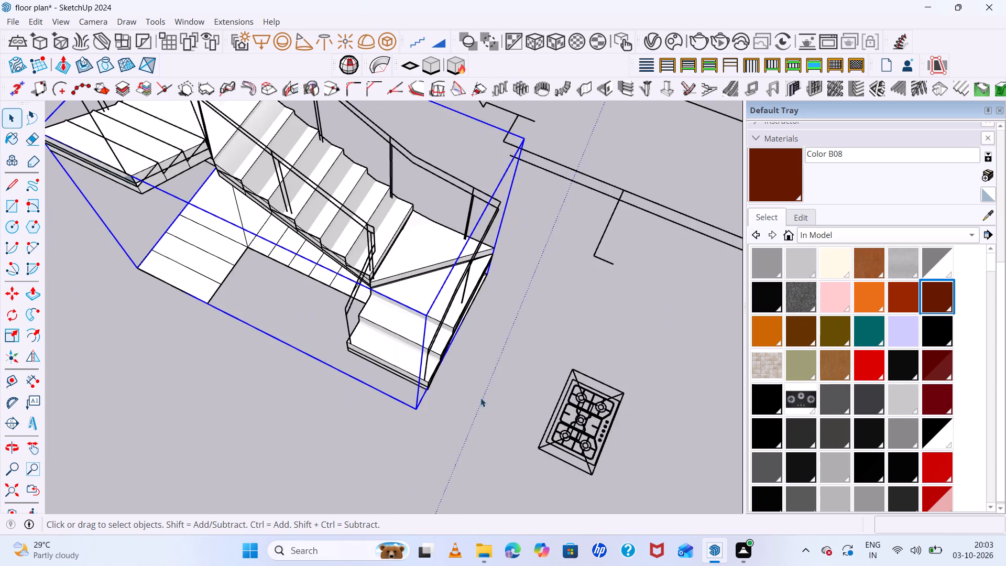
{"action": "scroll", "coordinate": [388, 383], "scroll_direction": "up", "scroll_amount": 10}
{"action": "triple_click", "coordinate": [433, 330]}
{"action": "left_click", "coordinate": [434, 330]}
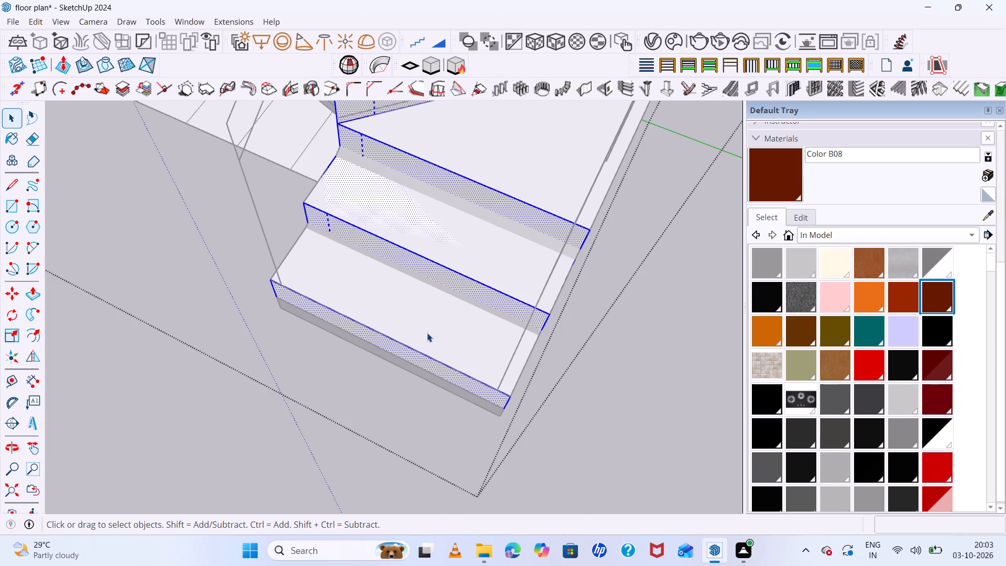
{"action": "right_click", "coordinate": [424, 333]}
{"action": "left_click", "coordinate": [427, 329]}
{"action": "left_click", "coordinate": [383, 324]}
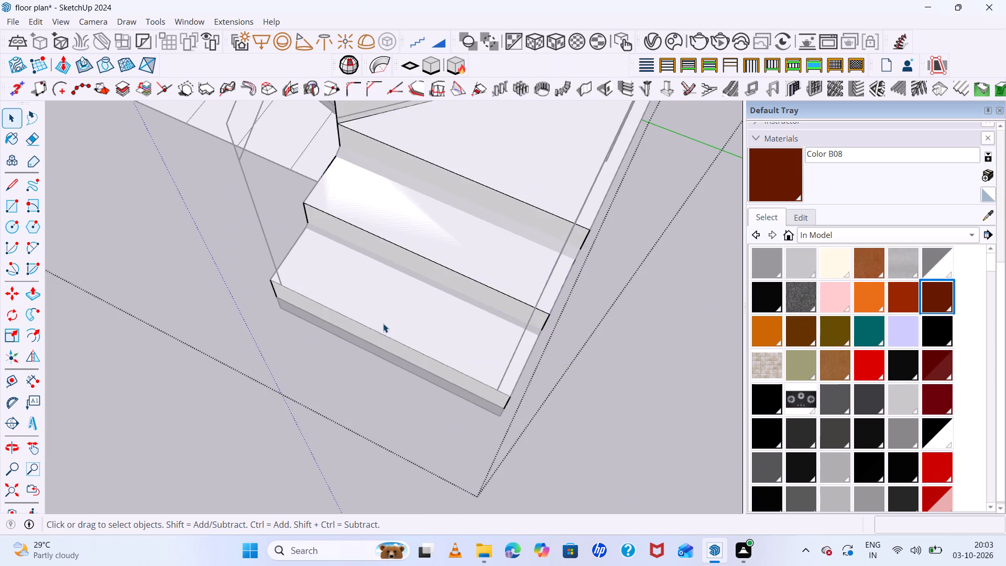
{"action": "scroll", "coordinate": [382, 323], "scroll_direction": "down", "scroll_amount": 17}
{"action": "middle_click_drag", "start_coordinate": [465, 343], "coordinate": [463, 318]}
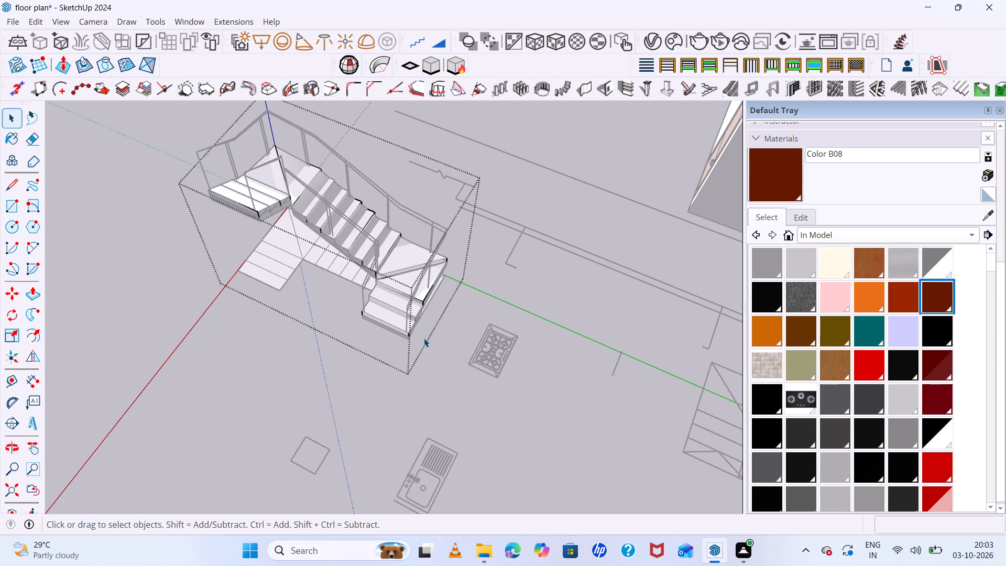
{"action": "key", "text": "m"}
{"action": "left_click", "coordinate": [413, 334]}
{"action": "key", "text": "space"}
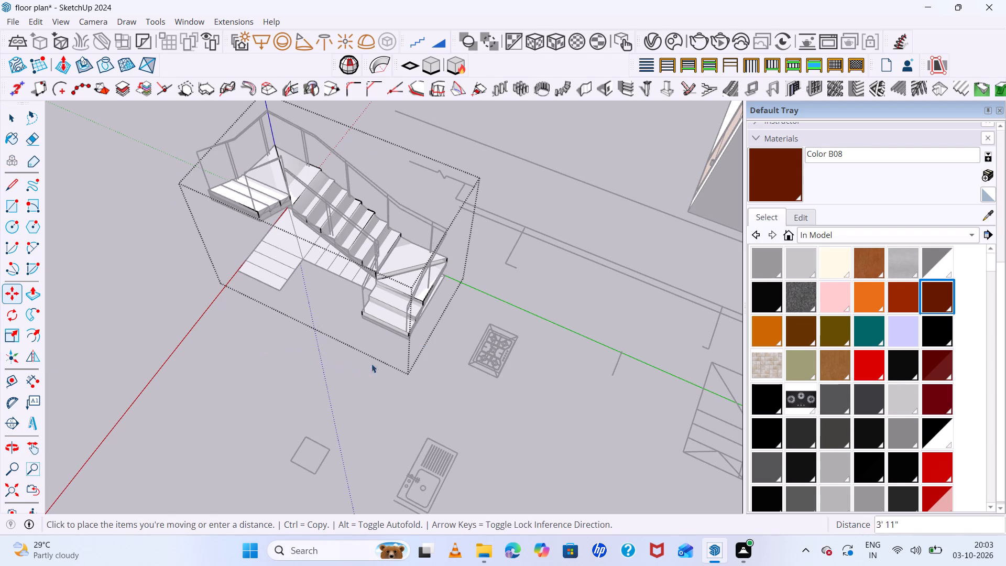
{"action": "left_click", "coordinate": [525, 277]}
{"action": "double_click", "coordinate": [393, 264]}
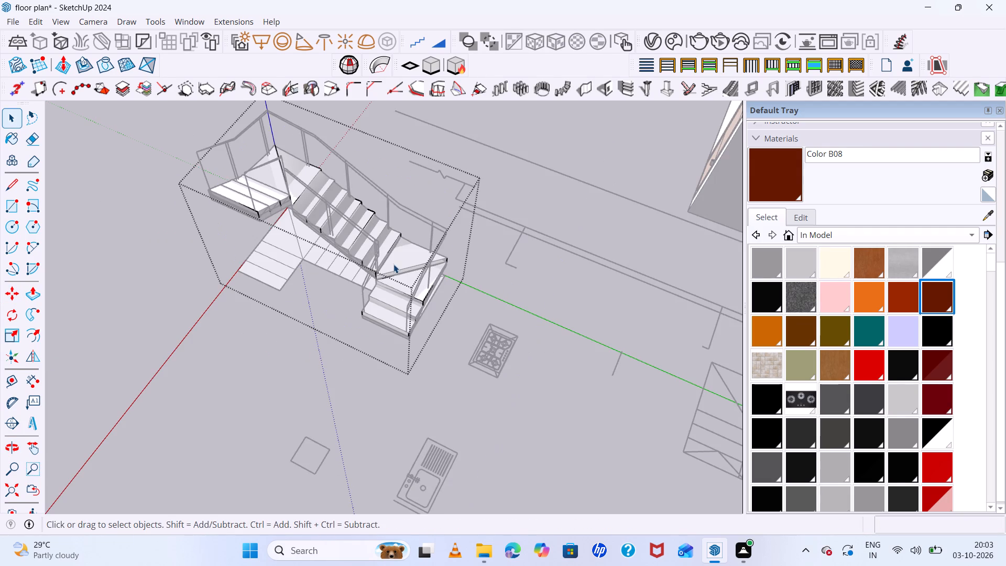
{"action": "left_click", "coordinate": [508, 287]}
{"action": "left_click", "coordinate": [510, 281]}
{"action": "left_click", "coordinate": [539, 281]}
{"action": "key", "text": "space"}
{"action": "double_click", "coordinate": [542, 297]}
Move the plain zigzag steps group about 14' 5" away from the overlapping stair, handrails and face.
{"action": "left_click", "coordinate": [412, 259]}
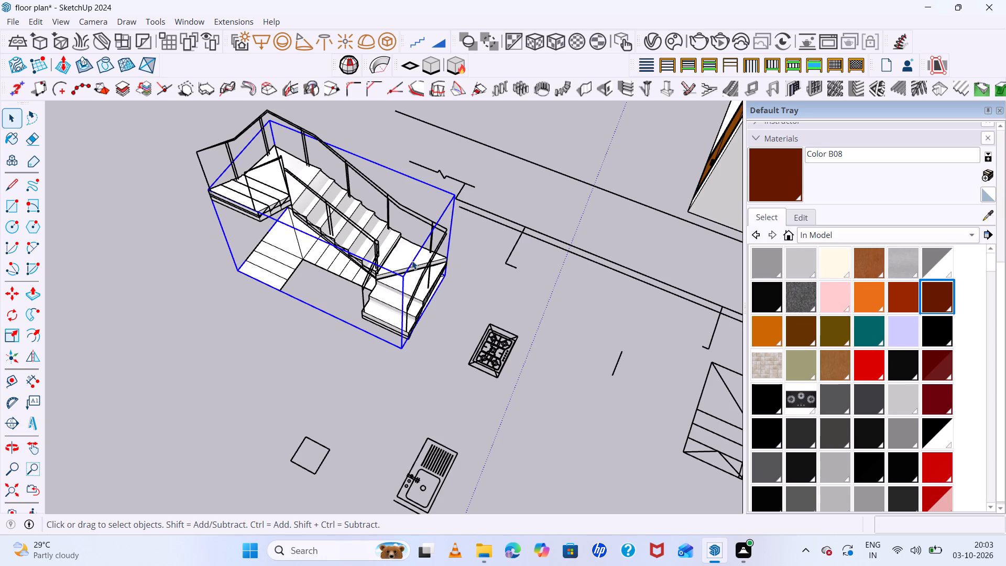
{"action": "key", "text": "m"}
{"action": "left_click", "coordinate": [410, 326]}
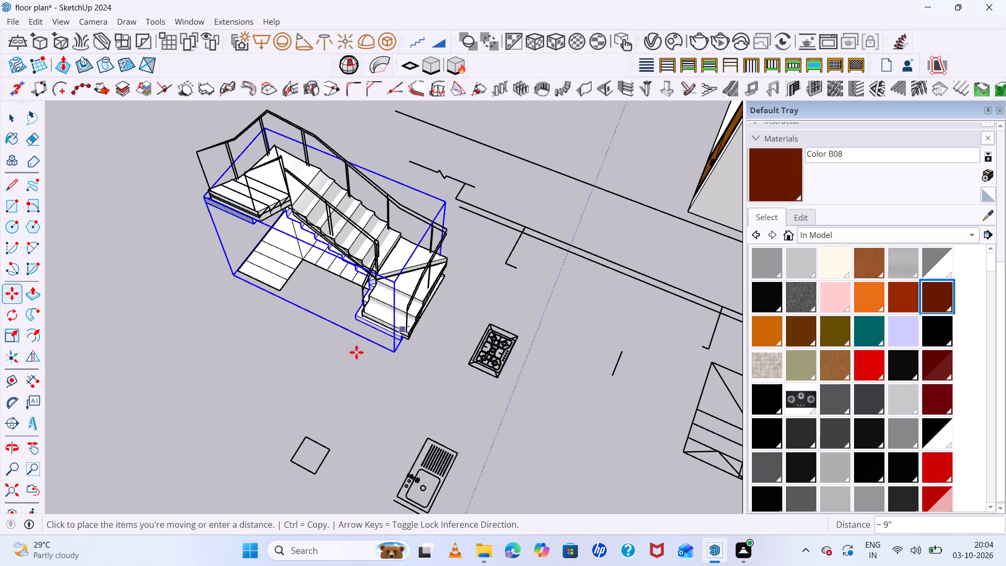
{"action": "scroll", "coordinate": [237, 375], "scroll_direction": "down", "scroll_amount": 7}
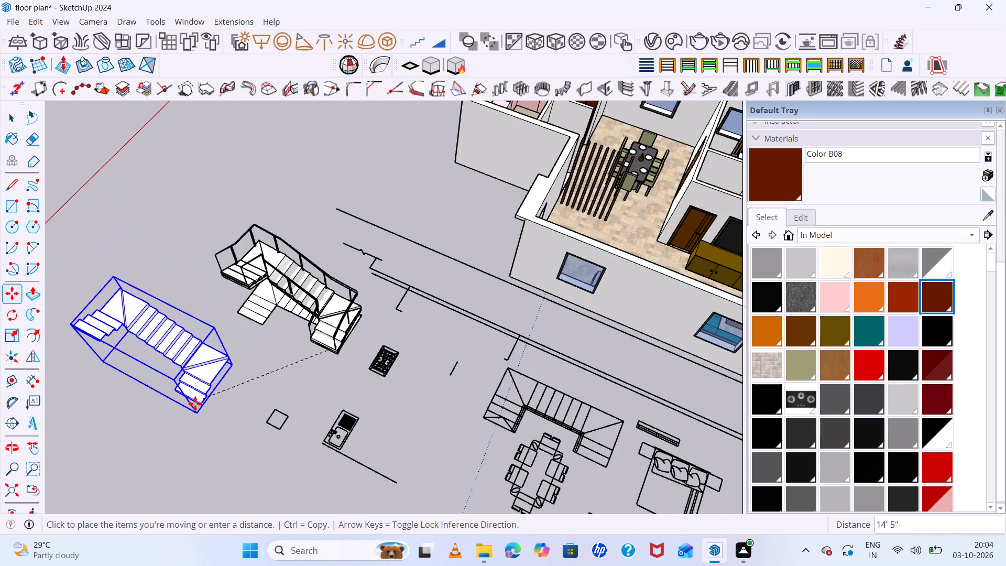
{"action": "left_click", "coordinate": [194, 402]}
{"action": "key", "text": "space"}
Delete the remaining staircase pieces, handrails, U-shaped face and adjoining plan lines at the original stair location.
{"action": "left_click_drag", "start_coordinate": [370, 209], "coordinate": [259, 354]}
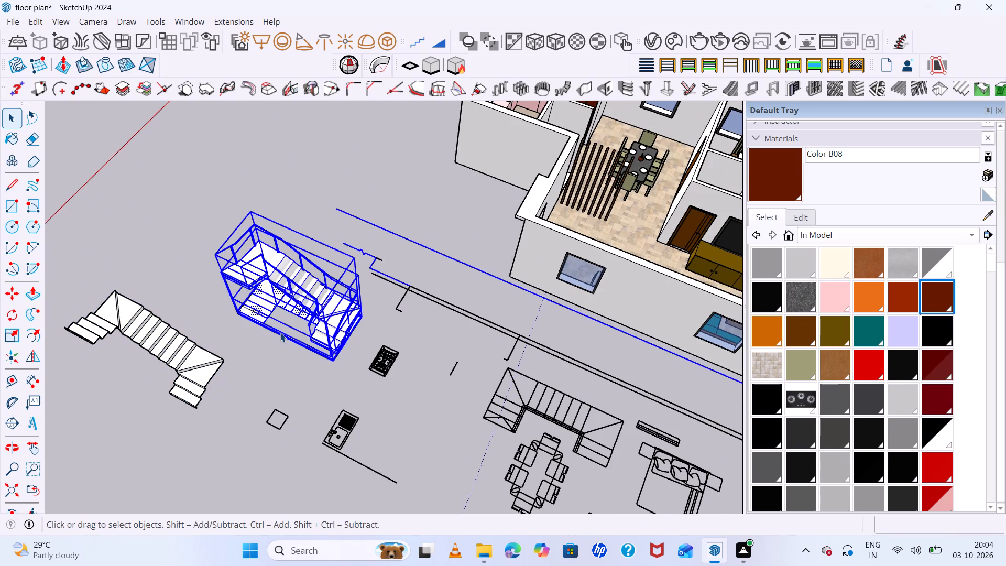
{"action": "key", "text": "Delete"}
Open the separated zigzag steps group for editing and select a riser face on its lowest flight.
{"action": "scroll", "coordinate": [177, 384], "scroll_direction": "up", "scroll_amount": 6}
{"action": "middle_click_drag", "start_coordinate": [194, 384], "coordinate": [414, 242]}
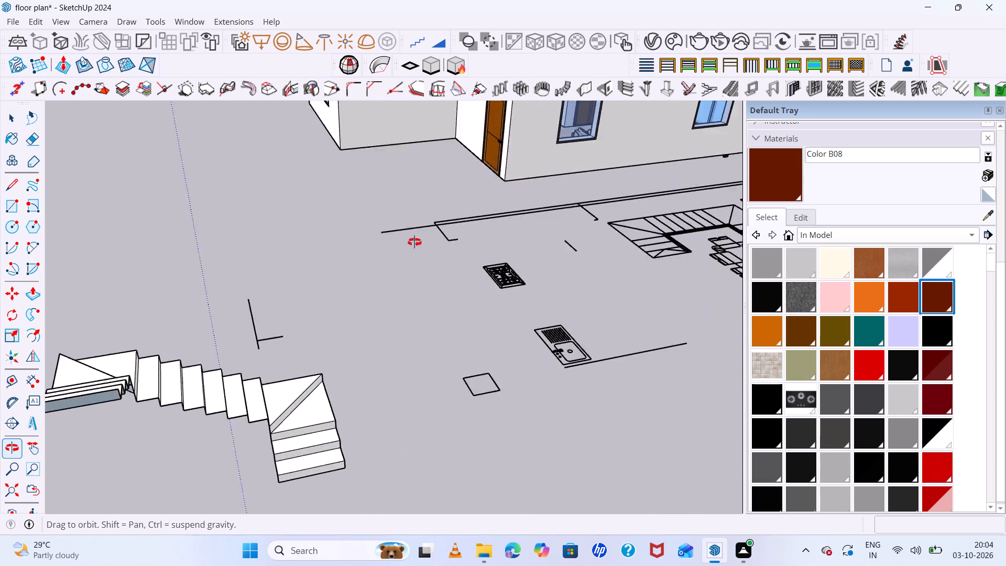
{"action": "middle_click_drag", "start_coordinate": [414, 242], "coordinate": [414, 173]}
{"action": "scroll", "coordinate": [328, 359], "scroll_direction": "up", "scroll_amount": 5}
{"action": "left_click", "coordinate": [317, 372]}
{"action": "left_click", "coordinate": [317, 371]}
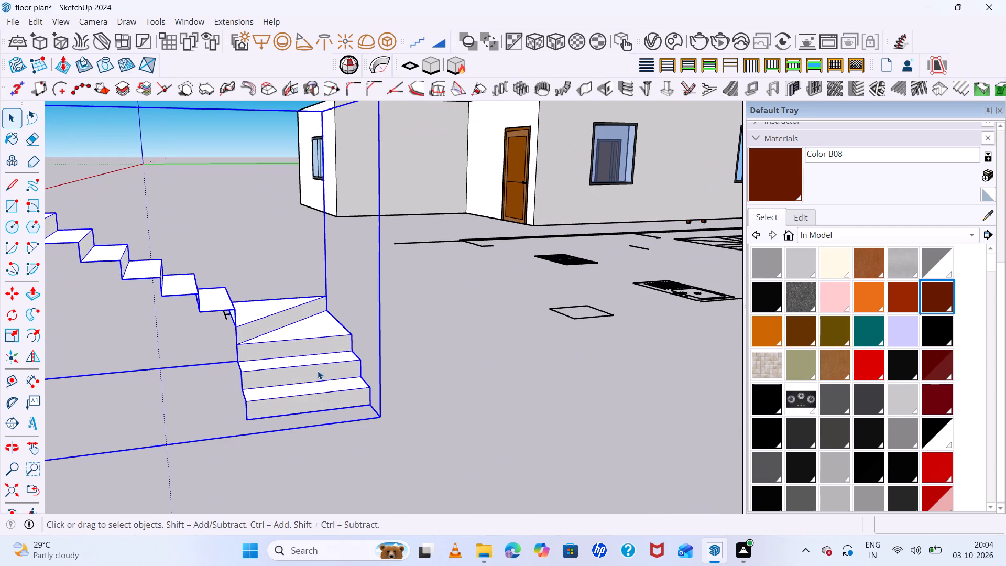
{"action": "right_click", "coordinate": [318, 371]}
{"action": "triple_click", "coordinate": [301, 364]}
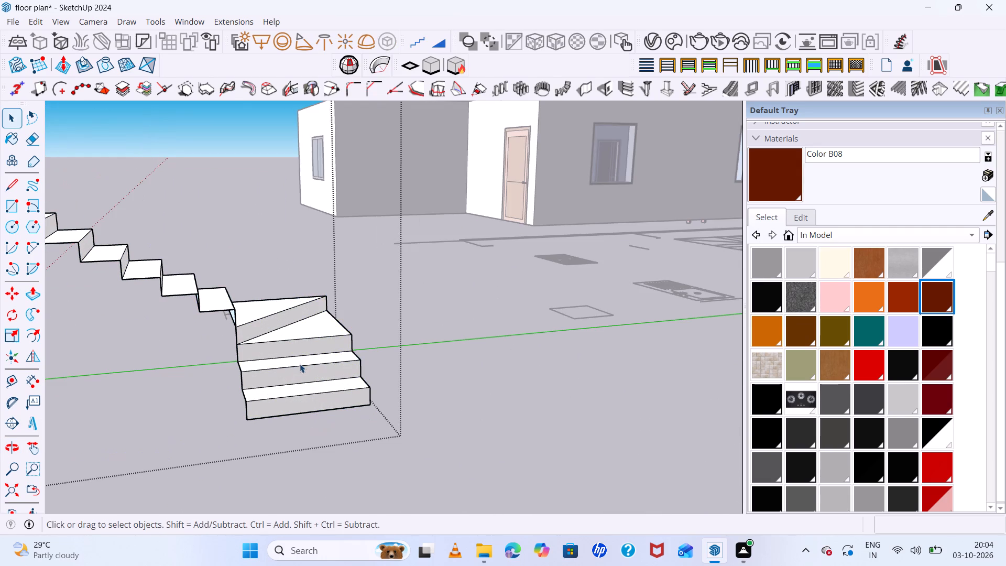
{"action": "right_click", "coordinate": [300, 364]}
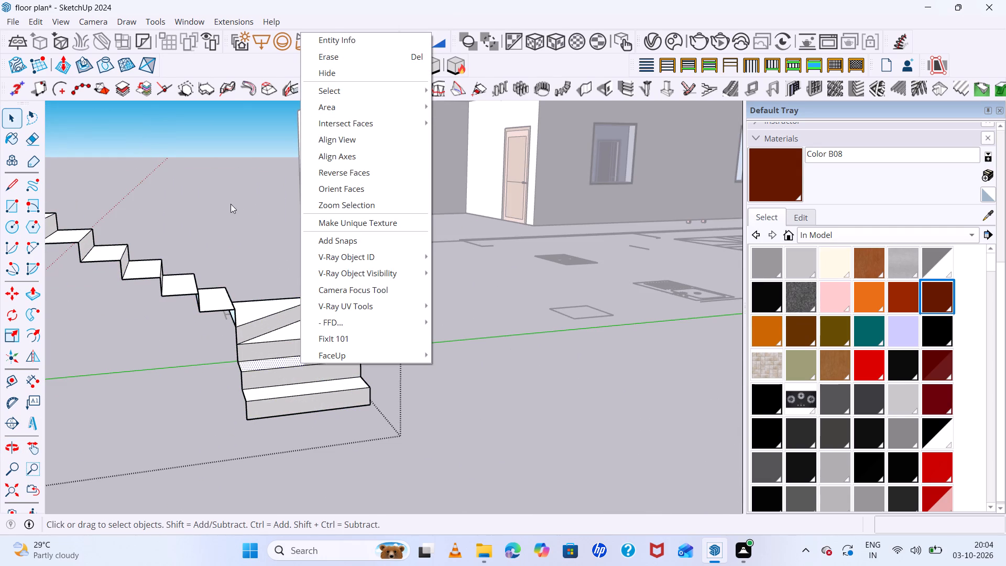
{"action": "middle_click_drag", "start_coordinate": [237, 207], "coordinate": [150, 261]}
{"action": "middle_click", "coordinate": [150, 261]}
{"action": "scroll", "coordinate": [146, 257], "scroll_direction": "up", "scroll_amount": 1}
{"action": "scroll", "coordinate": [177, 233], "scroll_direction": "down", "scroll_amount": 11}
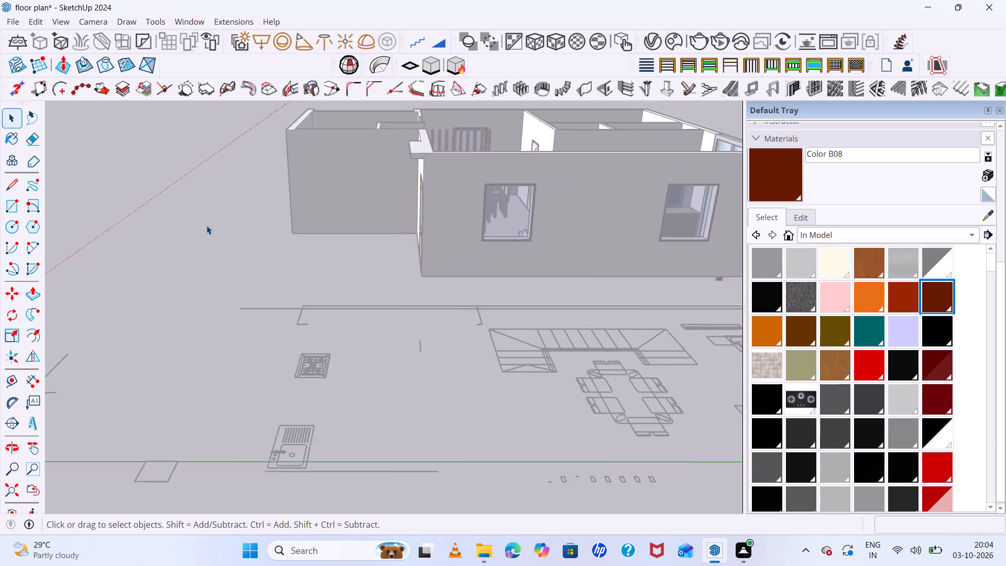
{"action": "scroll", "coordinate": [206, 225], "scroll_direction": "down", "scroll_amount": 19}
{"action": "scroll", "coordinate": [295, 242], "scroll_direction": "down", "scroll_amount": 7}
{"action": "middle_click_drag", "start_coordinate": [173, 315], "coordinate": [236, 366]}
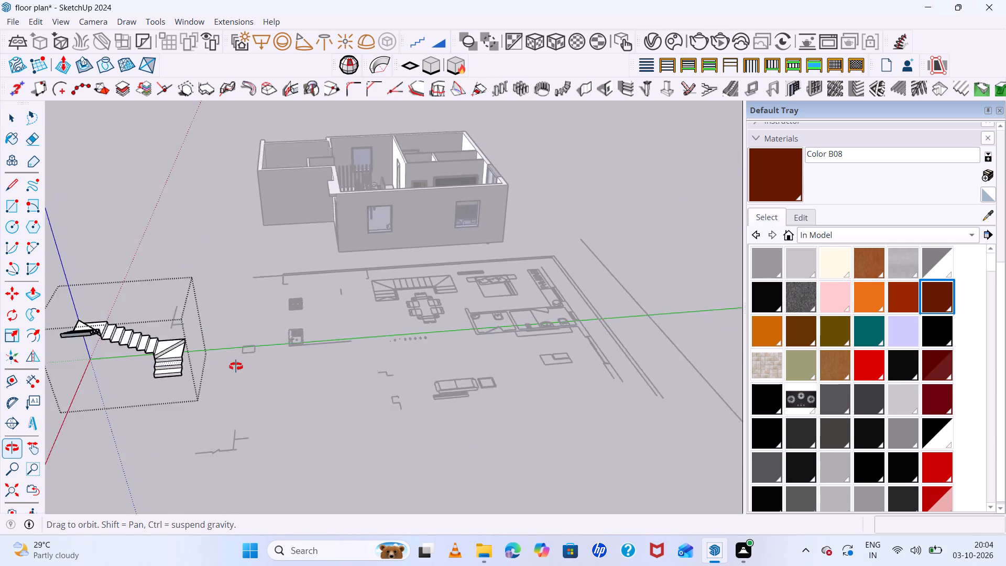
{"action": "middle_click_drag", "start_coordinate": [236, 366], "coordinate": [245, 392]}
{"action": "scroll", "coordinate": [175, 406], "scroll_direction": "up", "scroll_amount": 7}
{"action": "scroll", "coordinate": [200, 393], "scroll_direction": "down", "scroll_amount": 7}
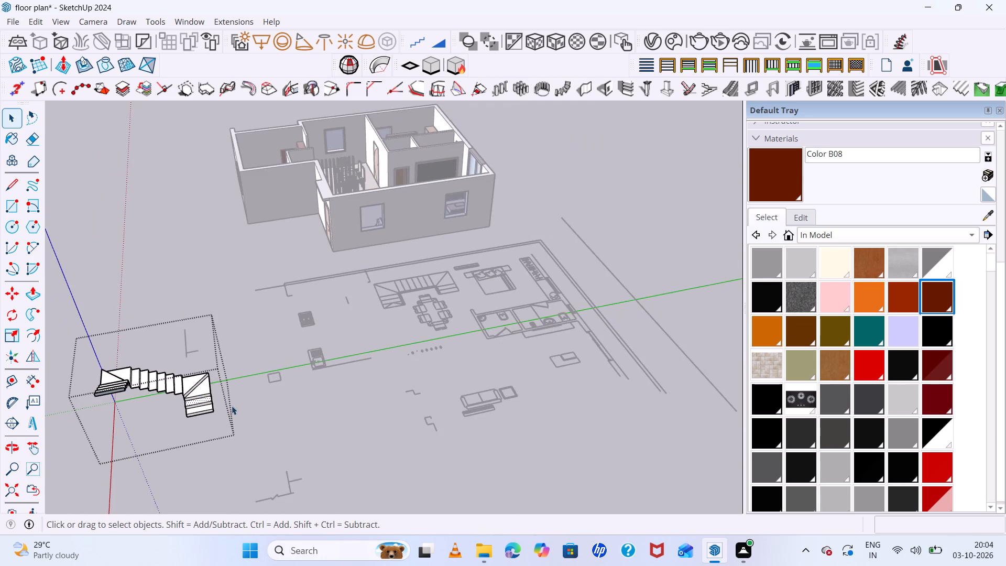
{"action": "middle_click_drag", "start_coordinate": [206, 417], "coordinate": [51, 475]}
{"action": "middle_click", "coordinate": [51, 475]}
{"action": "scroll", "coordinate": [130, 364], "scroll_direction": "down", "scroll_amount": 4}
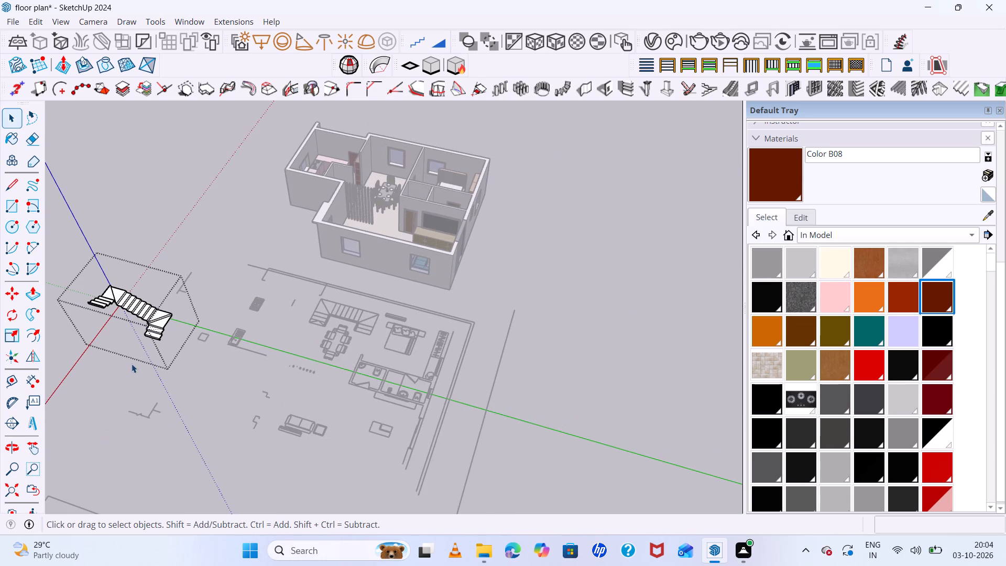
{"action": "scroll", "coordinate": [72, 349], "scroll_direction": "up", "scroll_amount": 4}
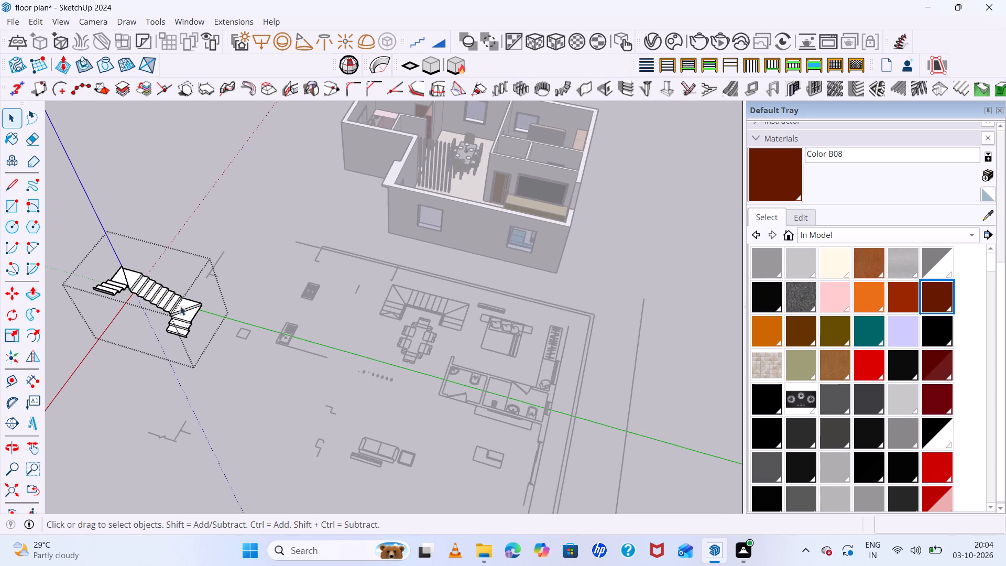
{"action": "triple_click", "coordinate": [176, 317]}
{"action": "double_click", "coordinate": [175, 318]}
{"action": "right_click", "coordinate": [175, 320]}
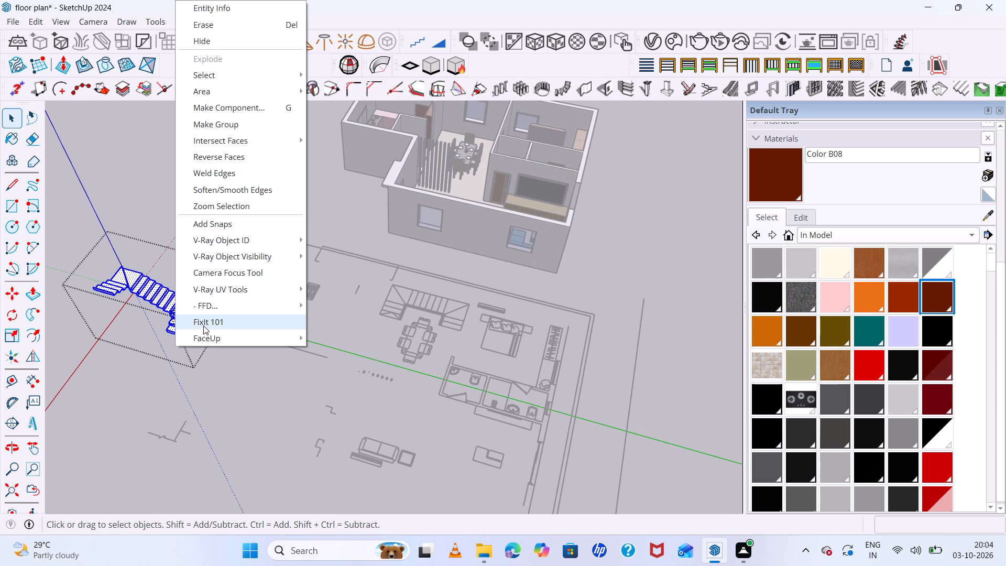
Undo the staircase deletions, moves and generation until only the flat tread-divided U-shaped face remains at the original stair location.
{"action": "key", "text": "ctrl+z"}
{"action": "left_click", "coordinate": [229, 376]}
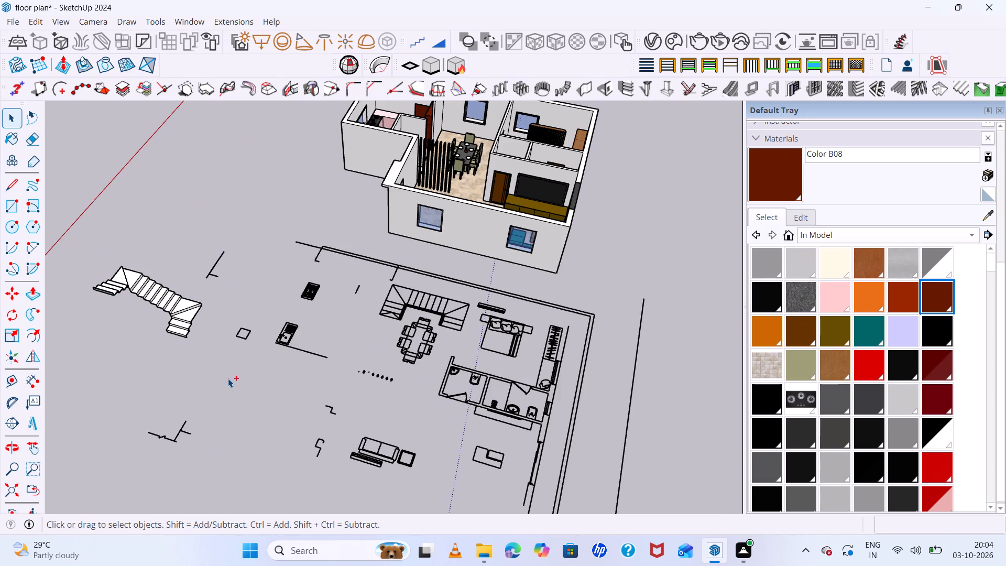
{"action": "key", "text": "ctrl+z"}
{"action": "key", "text": "ctrl+z"}
{"action": "key", "text": "ctrl+z"}
{"action": "key", "text": "ctrl+z"}
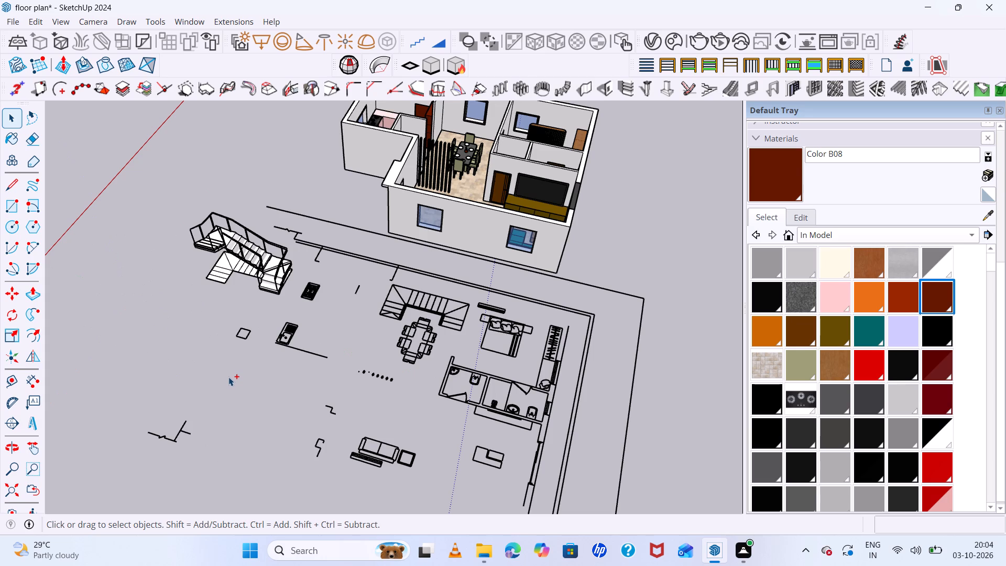
{"action": "key", "text": "ctrl+z"}
{"action": "key", "text": "ctrl+z"}
{"action": "key", "text": "ctrl+z"}
{"action": "key", "text": "ctrl+z"}
{"action": "key", "text": "ctrl+z"}
{"action": "key", "text": "ctrl+z"}
{"action": "key", "text": "ctrl+z"}
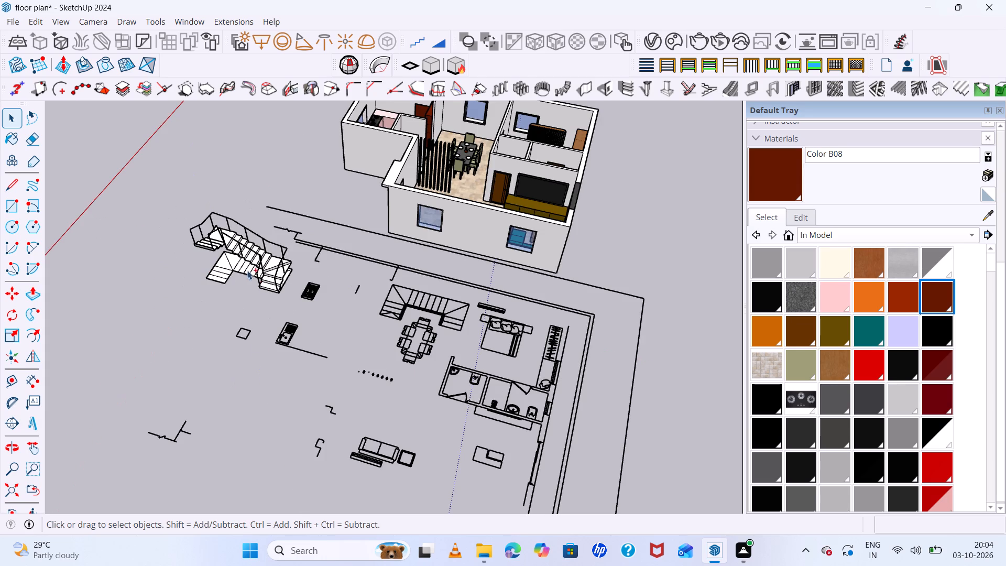
{"action": "key", "text": "ctrl+z"}
{"action": "key", "text": "ctrl+z"}
{"action": "scroll", "coordinate": [252, 284], "scroll_direction": "up", "scroll_amount": 6}
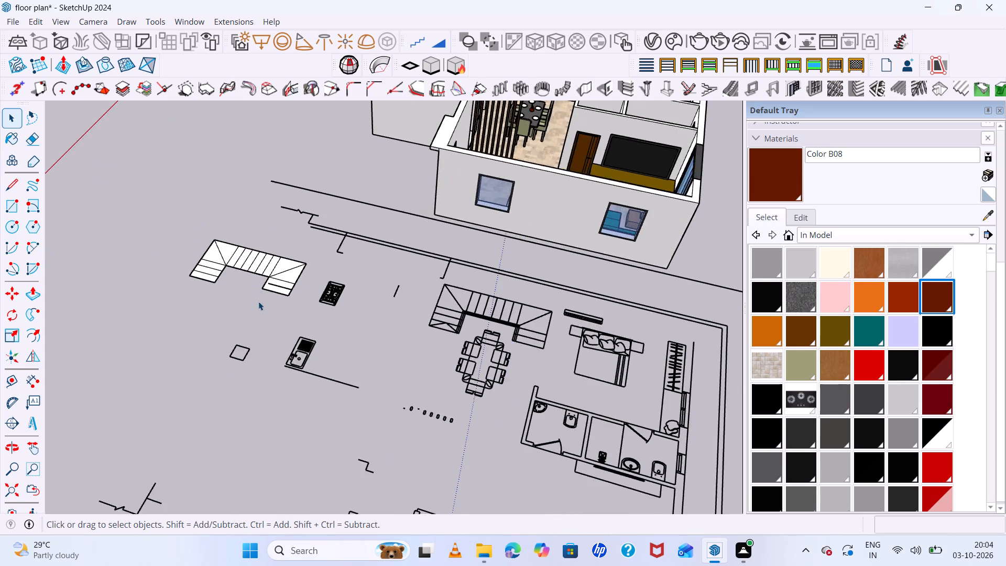
Draw a line extending the unfinished tread edge on the U-shaped face's shorter flight to its inner side.
{"action": "middle_click_drag", "start_coordinate": [266, 306], "coordinate": [354, 338]}
{"action": "left_click_drag", "start_coordinate": [304, 274], "coordinate": [189, 352]}
{"action": "scroll", "coordinate": [269, 306], "scroll_direction": "up", "scroll_amount": 7}
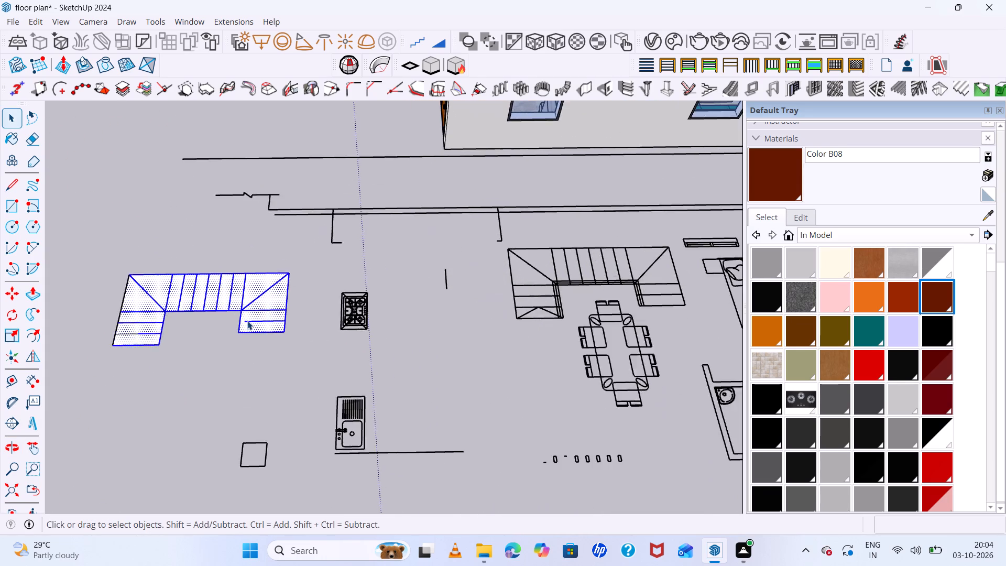
{"action": "scroll", "coordinate": [247, 321], "scroll_direction": "up", "scroll_amount": 5}
{"action": "key", "text": "space"}
{"action": "scroll", "coordinate": [236, 324], "scroll_direction": "up", "scroll_amount": 6}
{"action": "left_click", "coordinate": [348, 402]}
{"action": "scroll", "coordinate": [237, 334], "scroll_direction": "up", "scroll_amount": 6}
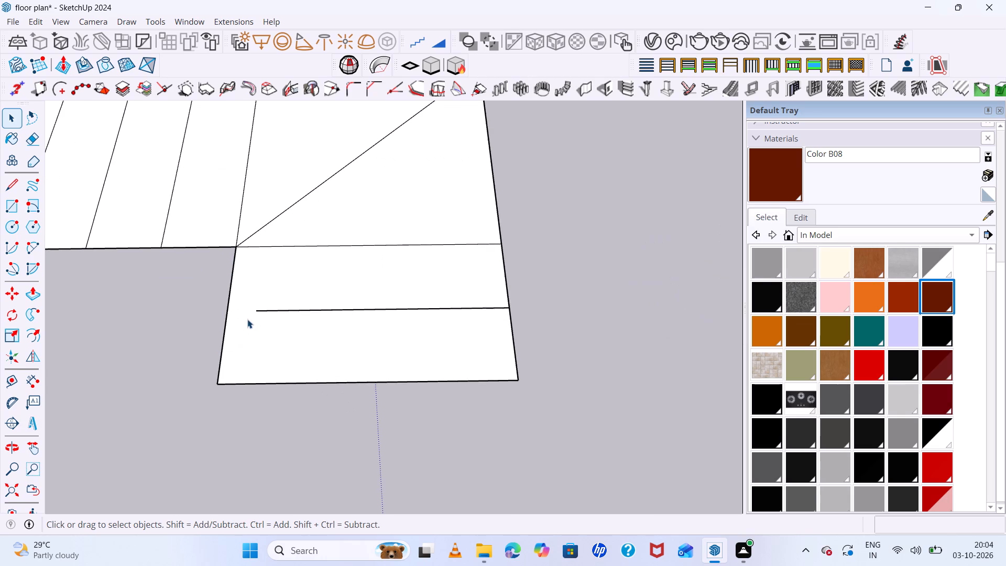
{"action": "key", "text": "l"}
{"action": "scroll", "coordinate": [249, 306], "scroll_direction": "up", "scroll_amount": 5}
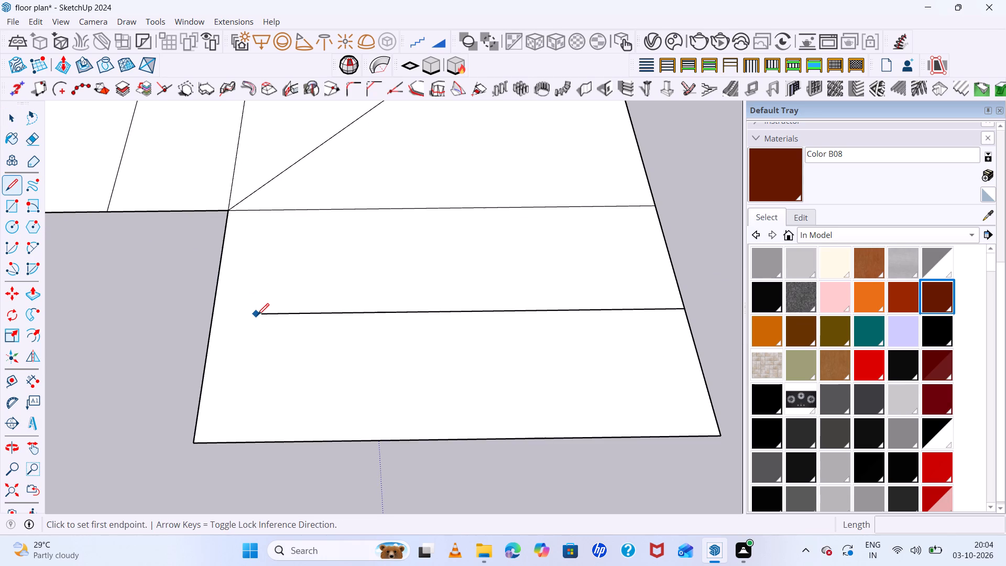
{"action": "left_click", "coordinate": [263, 313]}
{"action": "left_click", "coordinate": [211, 312]}
{"action": "scroll", "coordinate": [256, 333], "scroll_direction": "down", "scroll_amount": 3}
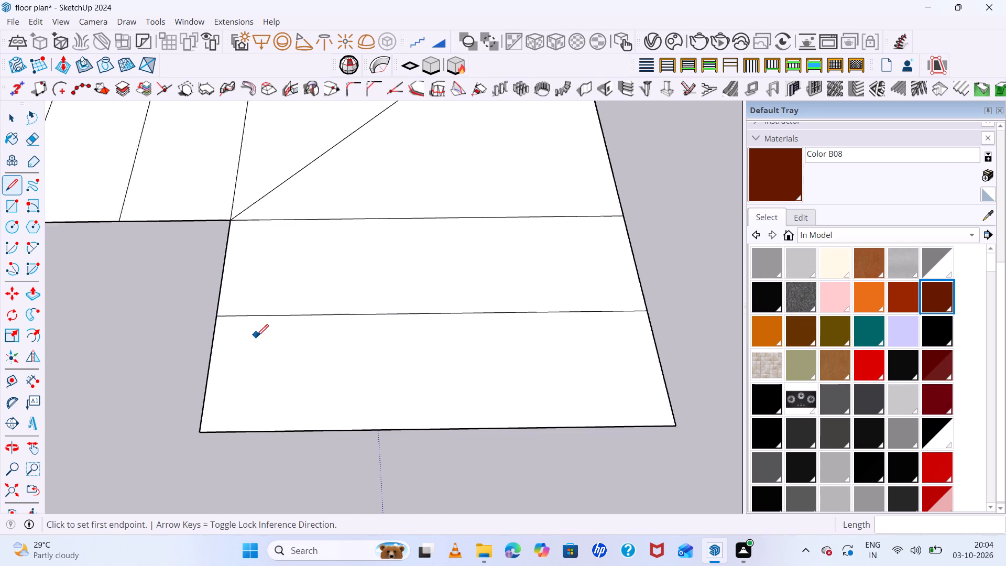
{"action": "scroll", "coordinate": [257, 336], "scroll_direction": "down", "scroll_amount": 17}
Select the whole tread-divided U-shaped face with its edges and make it a group.
{"action": "key", "text": "space"}
{"action": "left_click_drag", "start_coordinate": [388, 237], "coordinate": [307, 296]}
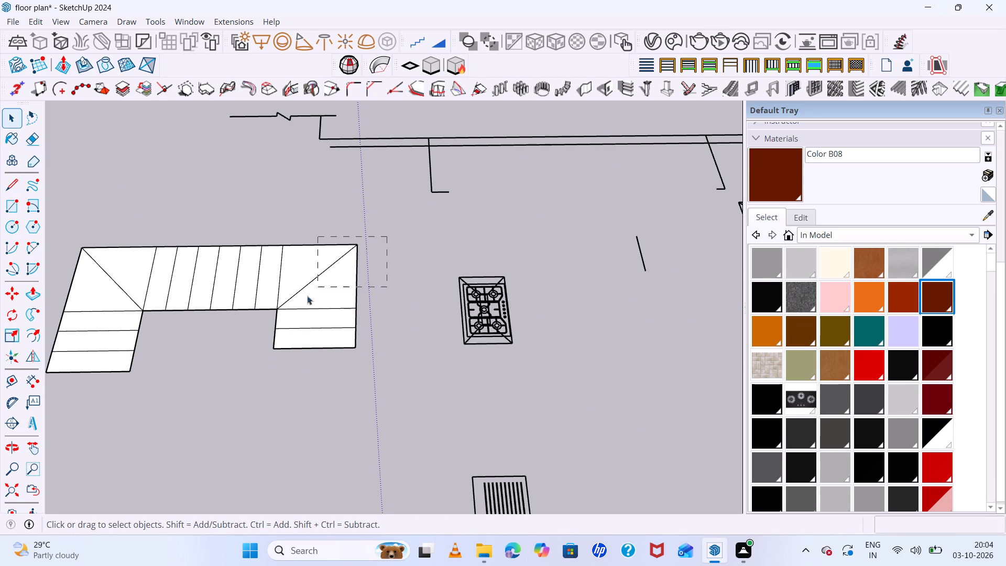
{"action": "left_click_drag", "start_coordinate": [307, 296], "coordinate": [45, 412]}
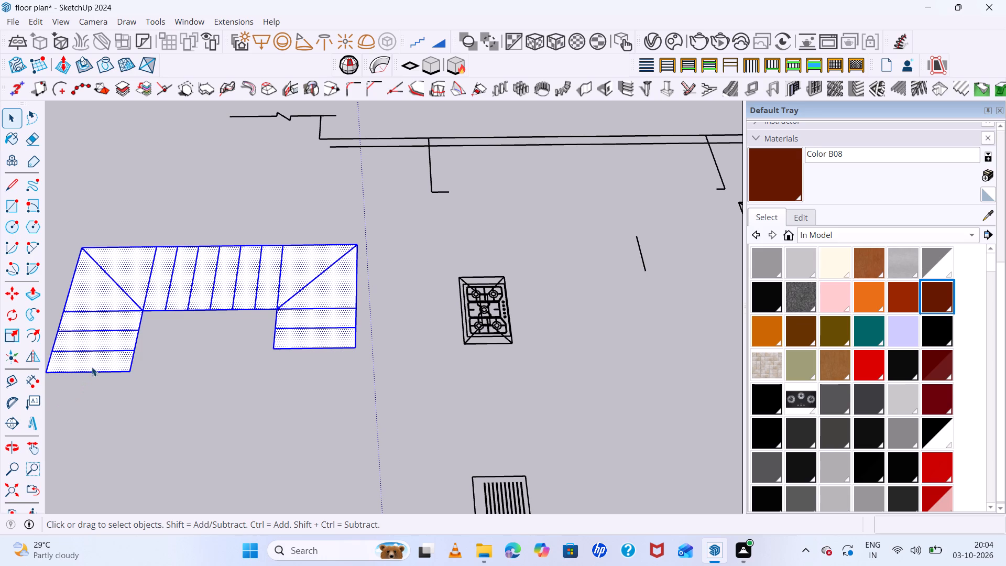
{"action": "right_click", "coordinate": [92, 367]}
{"action": "left_click", "coordinate": [143, 144]}
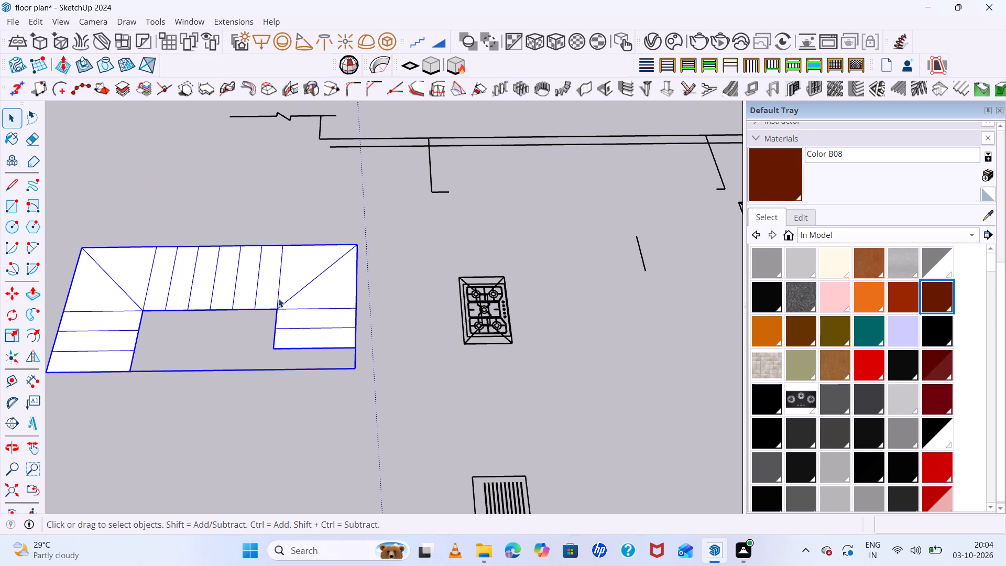
Generate a Make Stair-ZigZag staircase from all the tread faces inside the new group, and leave the group.
{"action": "left_click", "coordinate": [415, 43]}
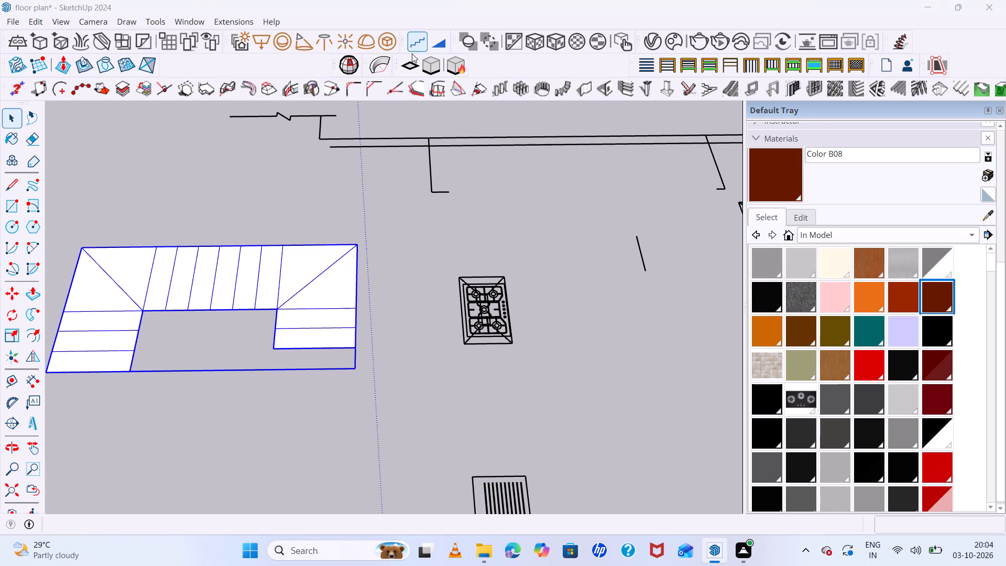
{"action": "left_click", "coordinate": [529, 288]}
{"action": "triple_click", "coordinate": [345, 321]}
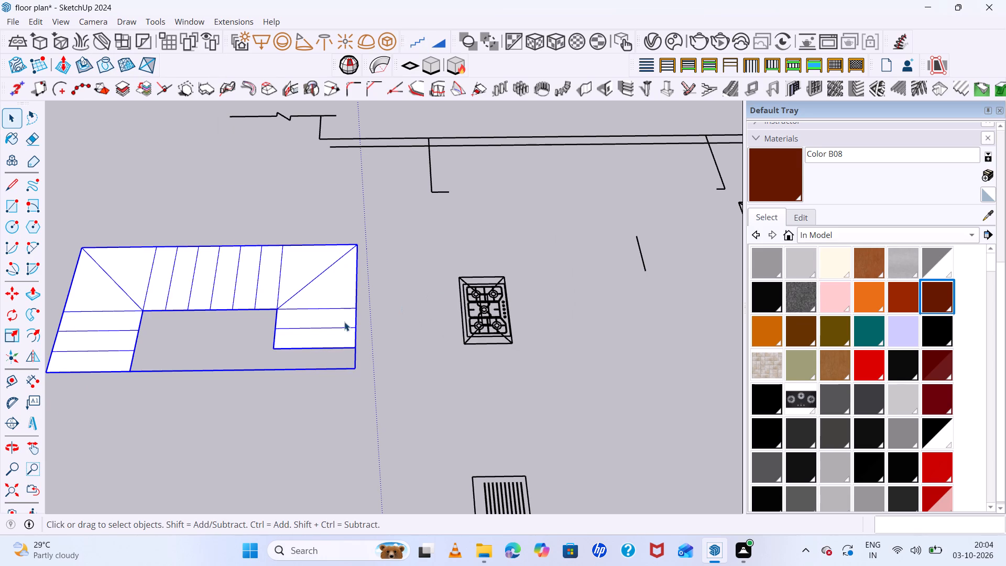
{"action": "scroll", "coordinate": [343, 323], "scroll_direction": "down", "scroll_amount": 6}
{"action": "left_click_drag", "start_coordinate": [378, 261], "coordinate": [188, 365]}
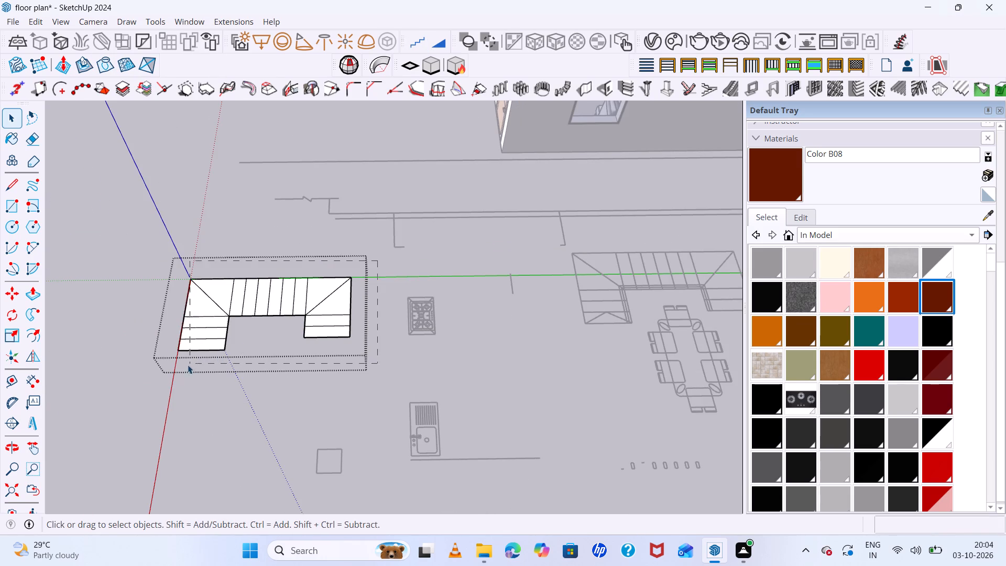
{"action": "left_click_drag", "start_coordinate": [188, 365], "coordinate": [162, 378]}
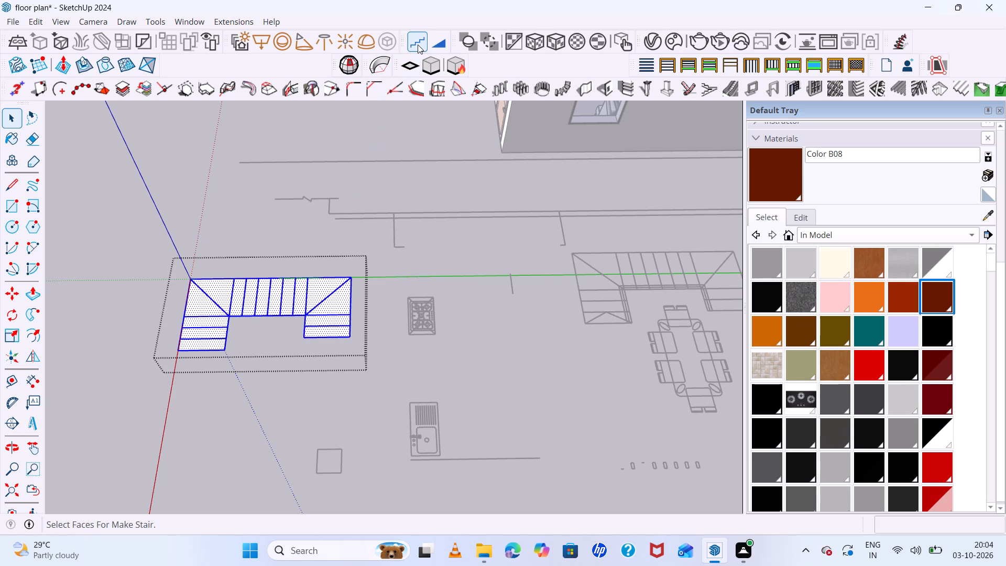
{"action": "left_click", "coordinate": [418, 45]}
{"action": "right_click", "coordinate": [329, 301]}
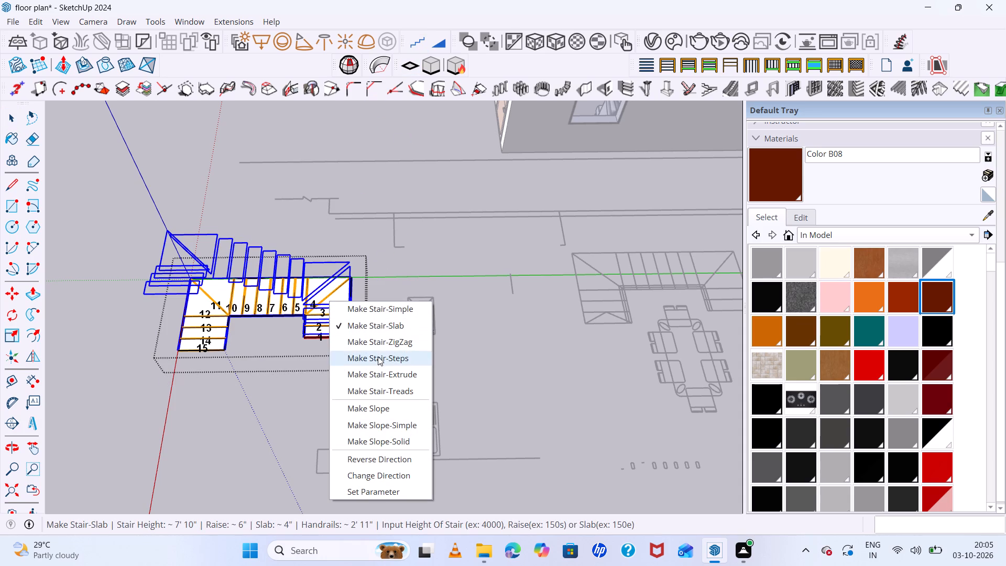
{"action": "left_click", "coordinate": [396, 309]}
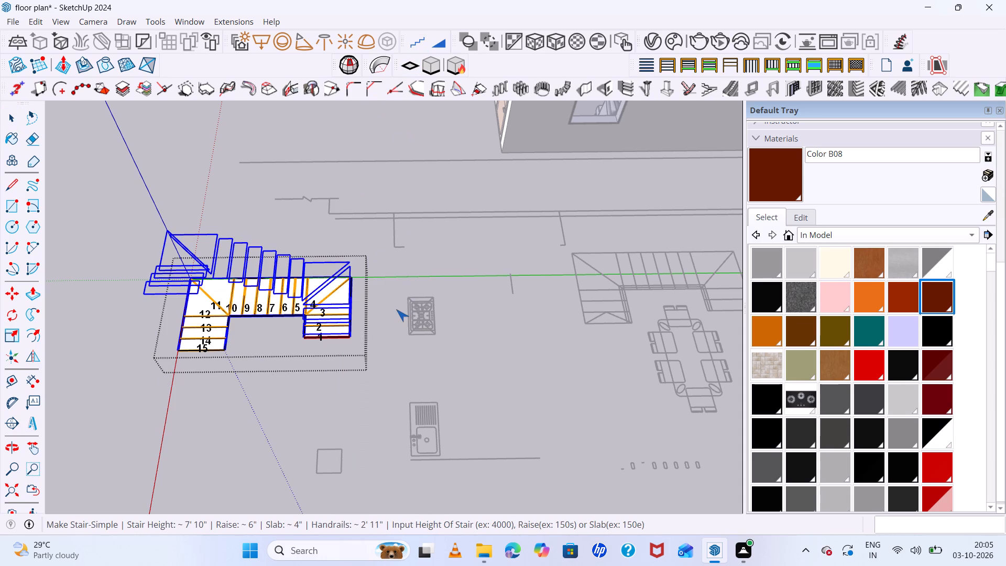
{"action": "right_click", "coordinate": [336, 322]}
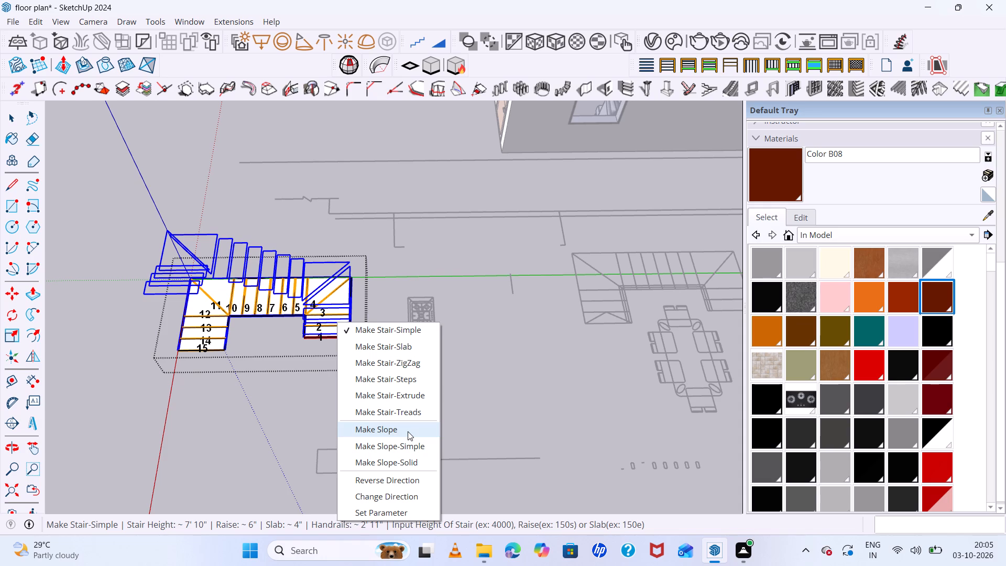
{"action": "left_click", "coordinate": [404, 363]}
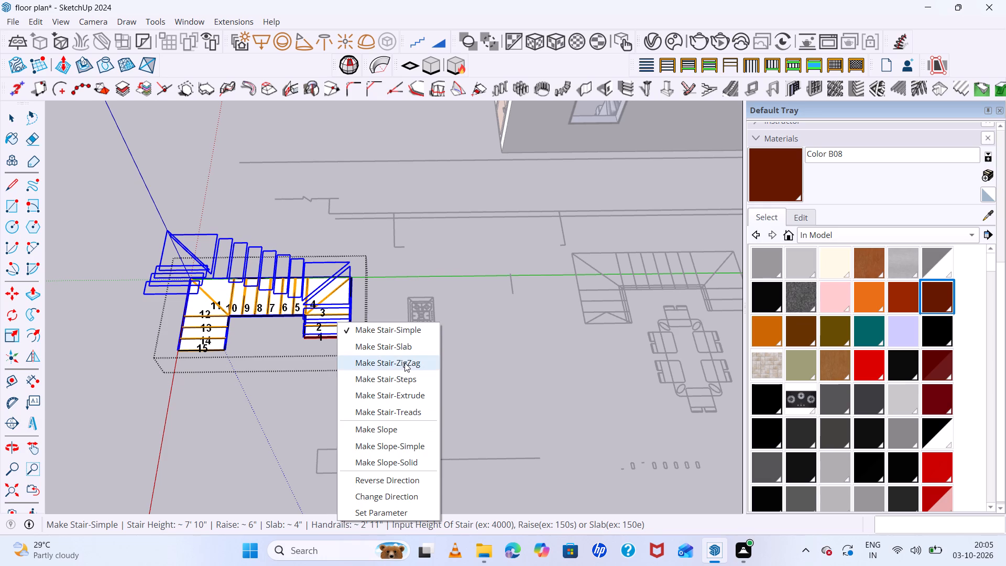
{"action": "middle_click_drag", "start_coordinate": [412, 378], "coordinate": [292, 383]}
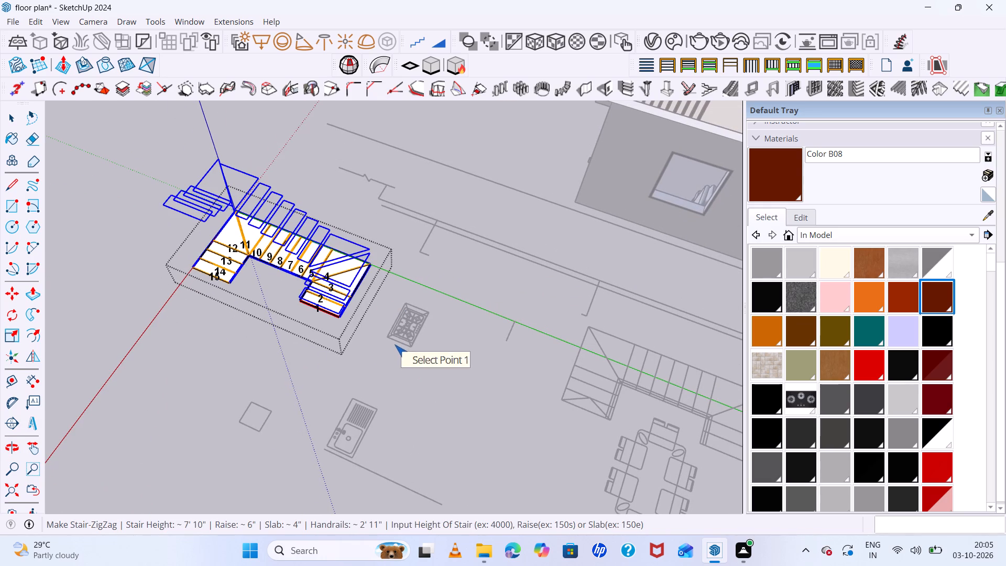
{"action": "key", "text": "space"}
{"action": "left_click", "coordinate": [371, 362]}
Copy the zigzag staircase group about 13' away from the original, on the side facing away from the house.
{"action": "middle_click_drag", "start_coordinate": [392, 343], "coordinate": [250, 350]}
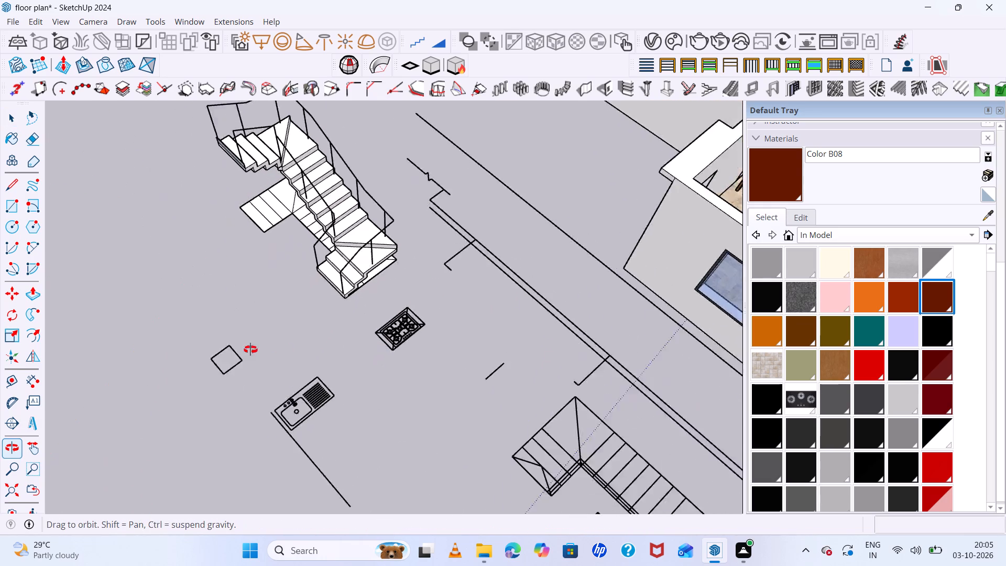
{"action": "middle_click_drag", "start_coordinate": [250, 350], "coordinate": [134, 243]}
{"action": "middle_click", "coordinate": [135, 243]}
{"action": "scroll", "coordinate": [351, 241], "scroll_direction": "up", "scroll_amount": 4}
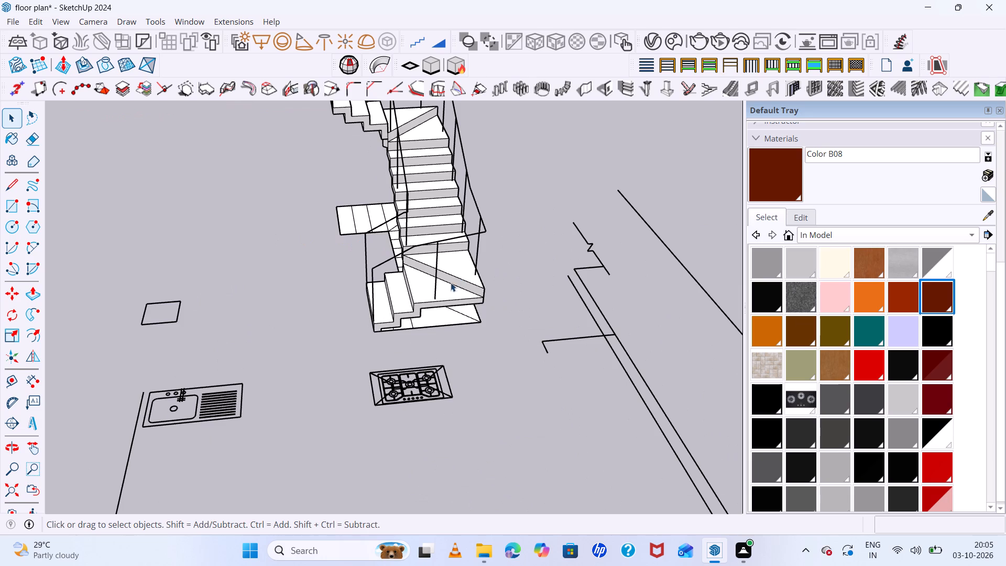
{"action": "key", "text": "m"}
{"action": "left_click", "coordinate": [415, 301]}
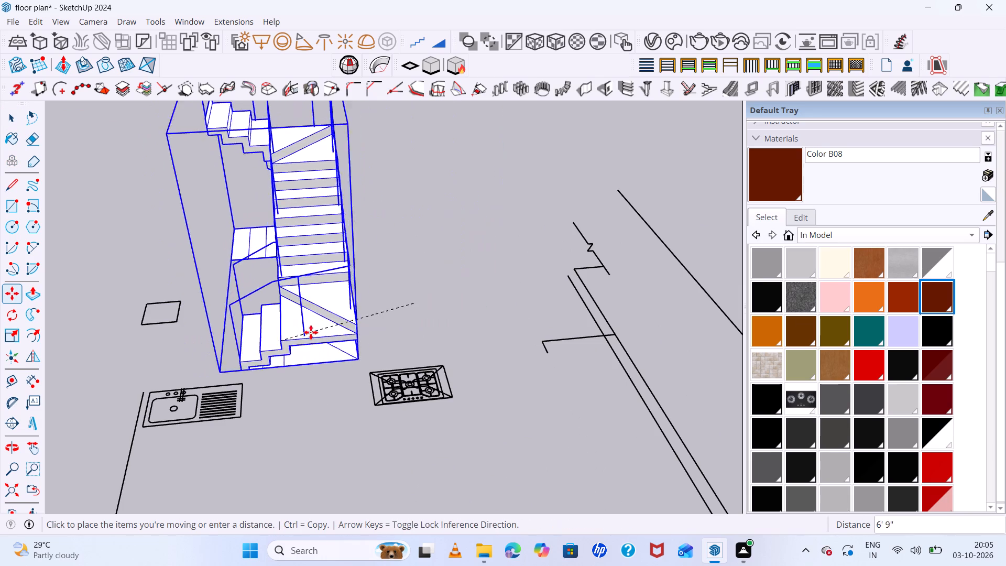
{"action": "scroll", "coordinate": [281, 319], "scroll_direction": "down", "scroll_amount": 5}
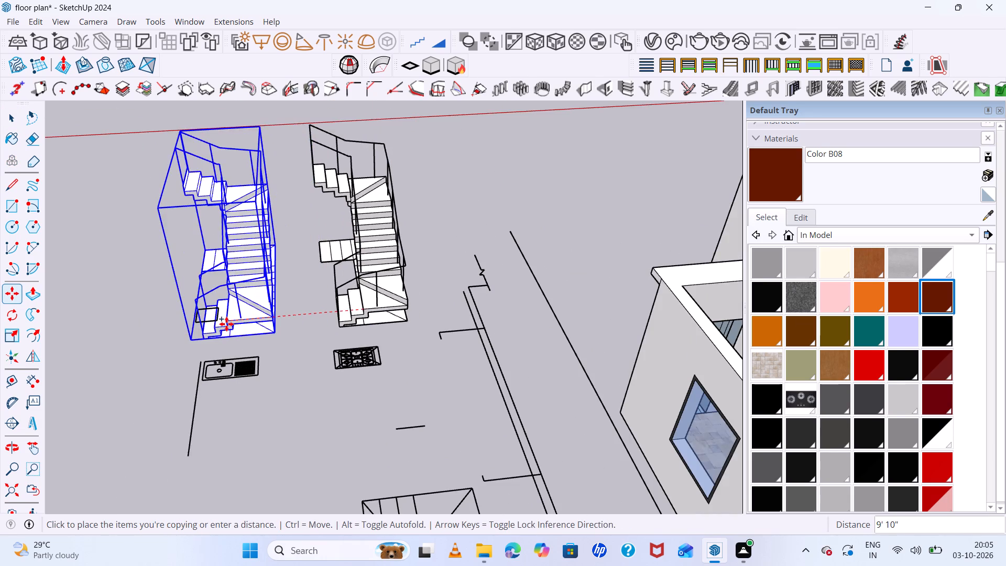
{"action": "scroll", "coordinate": [226, 324], "scroll_direction": "down", "scroll_amount": 4}
{"action": "middle_click_drag", "start_coordinate": [227, 318], "coordinate": [434, 303]}
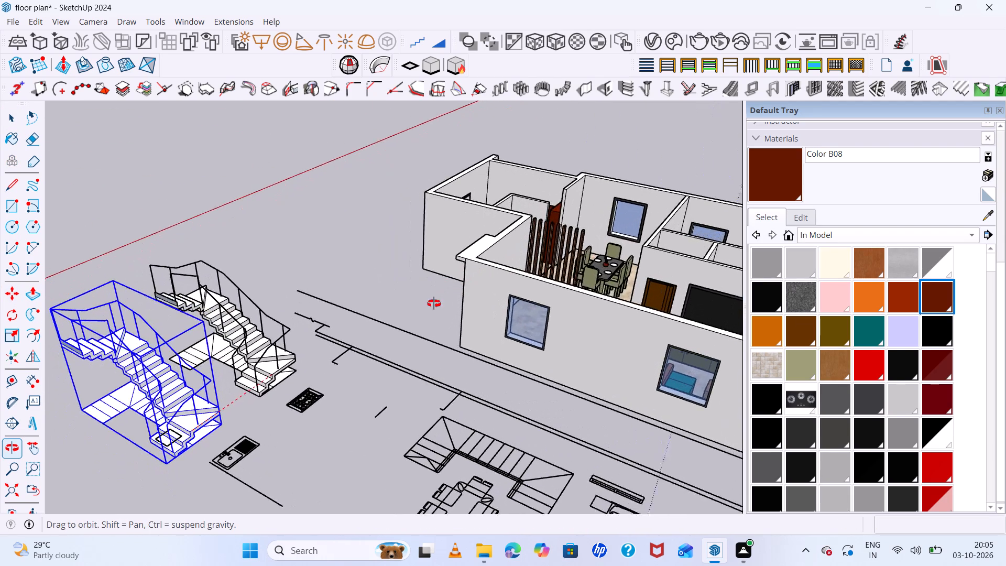
{"action": "middle_click_drag", "start_coordinate": [434, 303], "coordinate": [418, 320]}
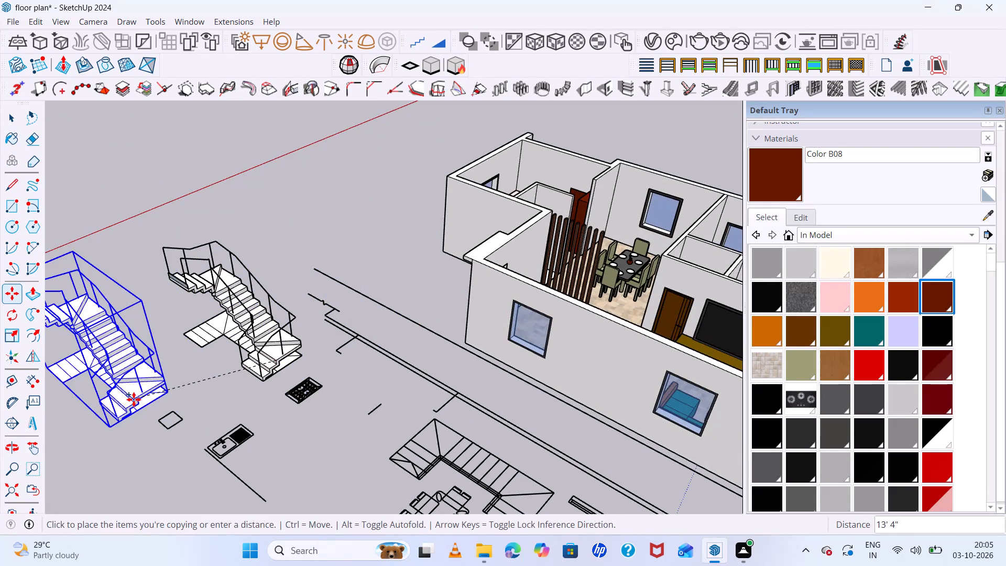
{"action": "left_click", "coordinate": [141, 391]}
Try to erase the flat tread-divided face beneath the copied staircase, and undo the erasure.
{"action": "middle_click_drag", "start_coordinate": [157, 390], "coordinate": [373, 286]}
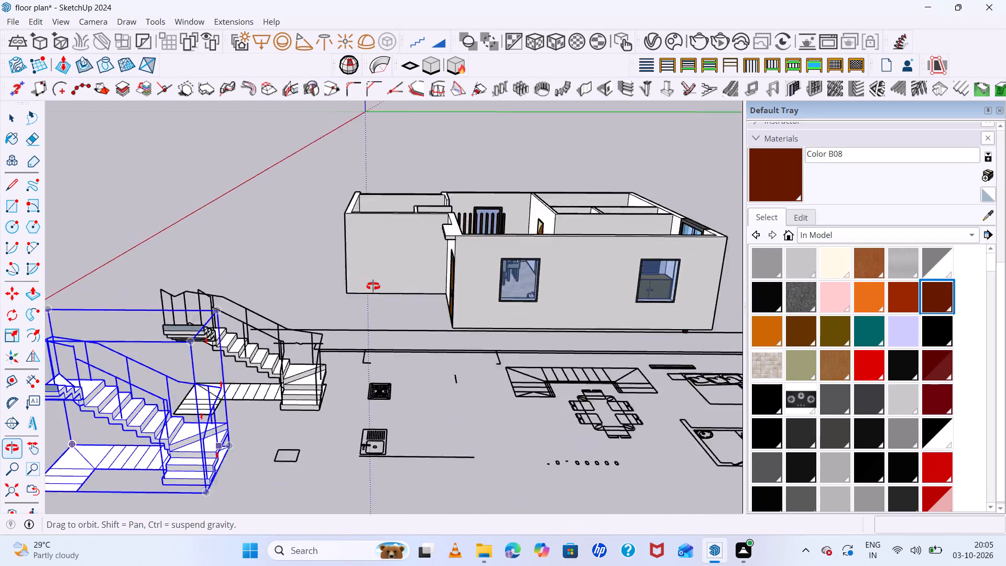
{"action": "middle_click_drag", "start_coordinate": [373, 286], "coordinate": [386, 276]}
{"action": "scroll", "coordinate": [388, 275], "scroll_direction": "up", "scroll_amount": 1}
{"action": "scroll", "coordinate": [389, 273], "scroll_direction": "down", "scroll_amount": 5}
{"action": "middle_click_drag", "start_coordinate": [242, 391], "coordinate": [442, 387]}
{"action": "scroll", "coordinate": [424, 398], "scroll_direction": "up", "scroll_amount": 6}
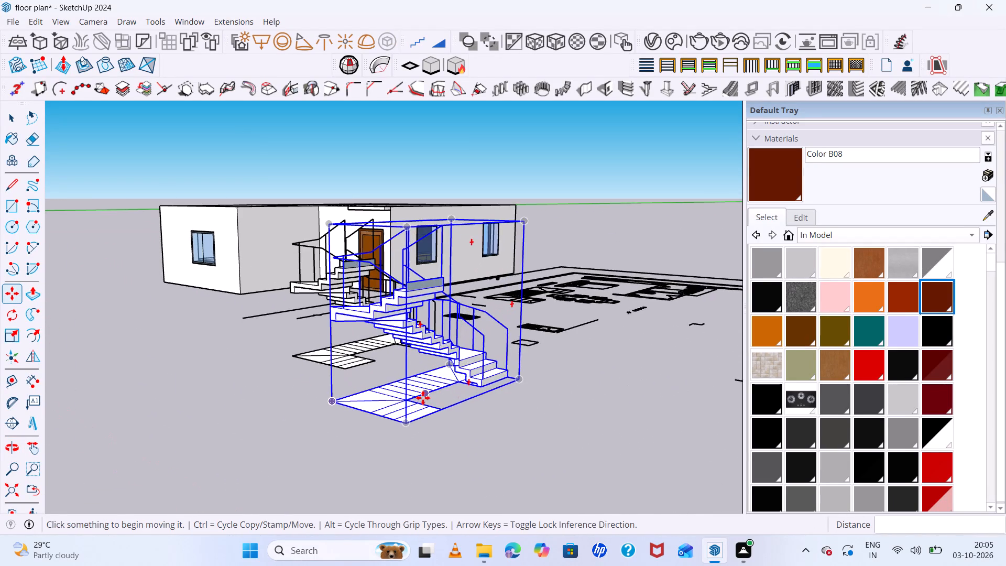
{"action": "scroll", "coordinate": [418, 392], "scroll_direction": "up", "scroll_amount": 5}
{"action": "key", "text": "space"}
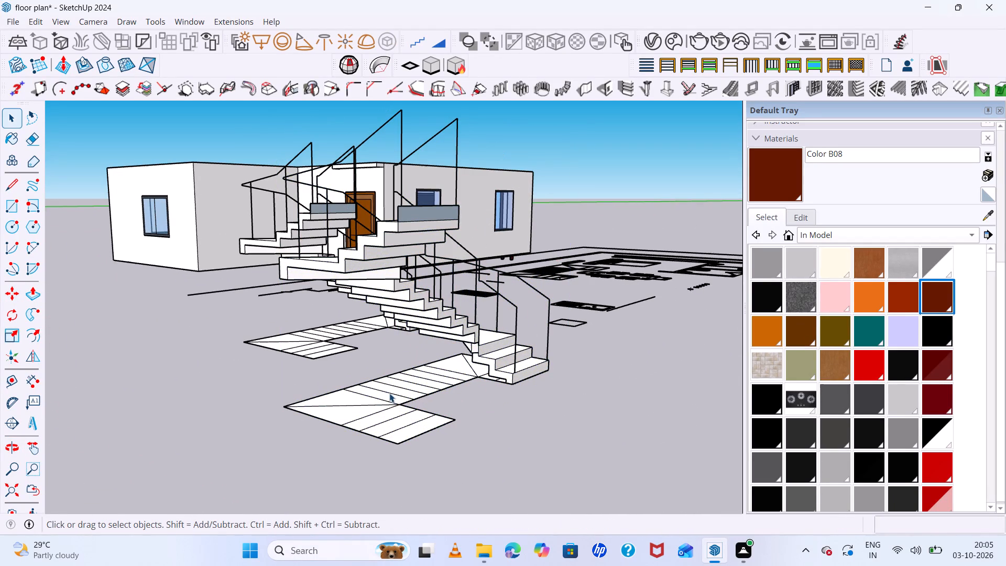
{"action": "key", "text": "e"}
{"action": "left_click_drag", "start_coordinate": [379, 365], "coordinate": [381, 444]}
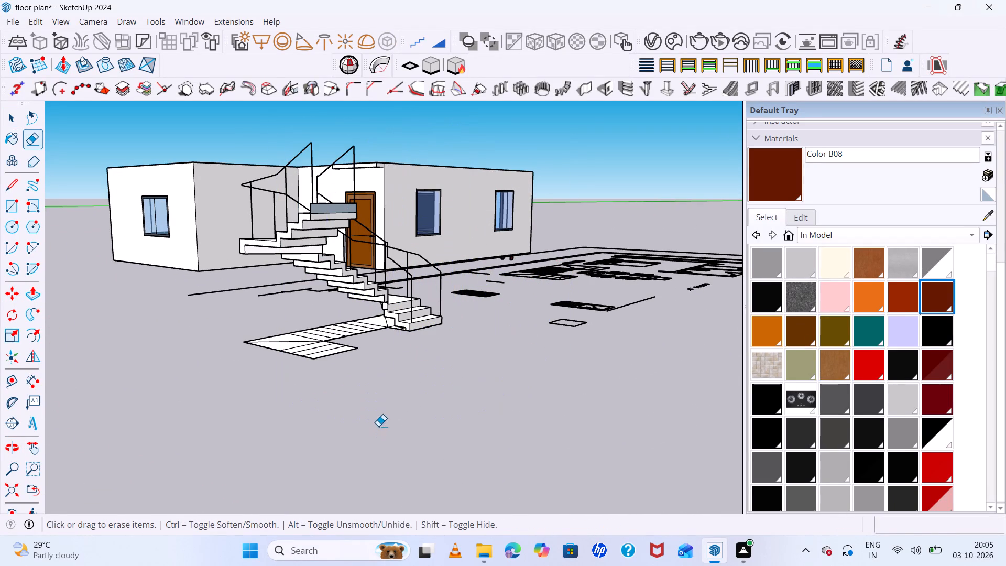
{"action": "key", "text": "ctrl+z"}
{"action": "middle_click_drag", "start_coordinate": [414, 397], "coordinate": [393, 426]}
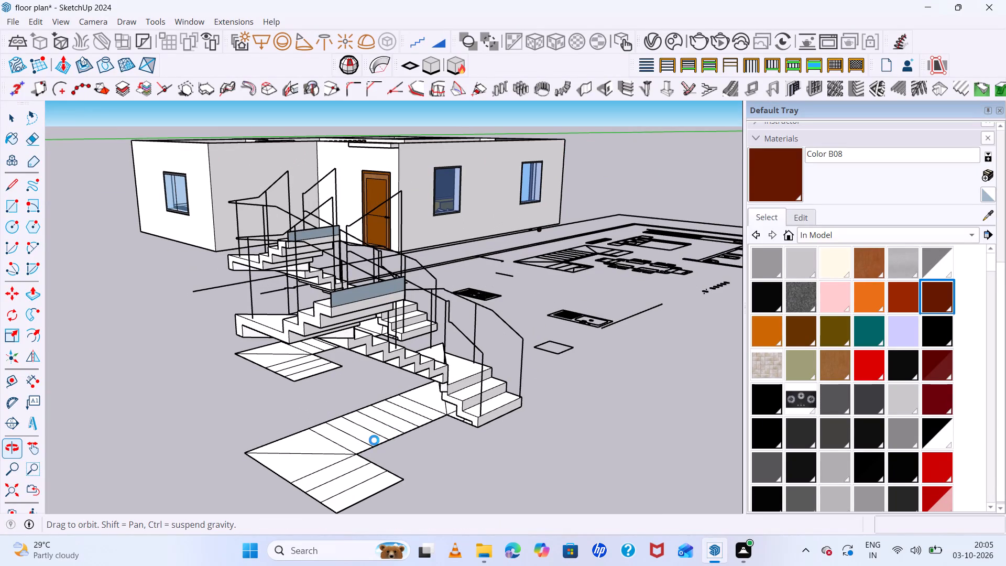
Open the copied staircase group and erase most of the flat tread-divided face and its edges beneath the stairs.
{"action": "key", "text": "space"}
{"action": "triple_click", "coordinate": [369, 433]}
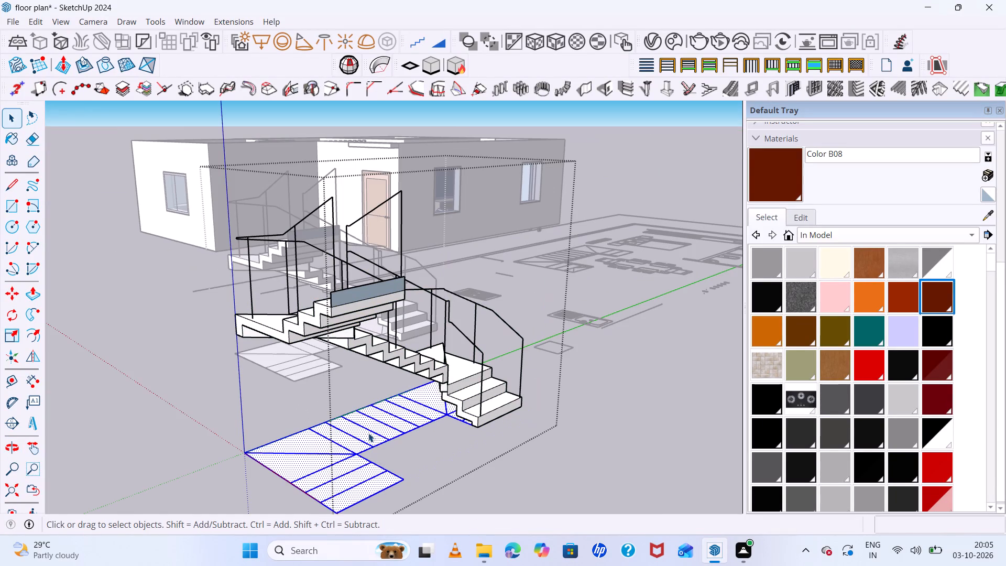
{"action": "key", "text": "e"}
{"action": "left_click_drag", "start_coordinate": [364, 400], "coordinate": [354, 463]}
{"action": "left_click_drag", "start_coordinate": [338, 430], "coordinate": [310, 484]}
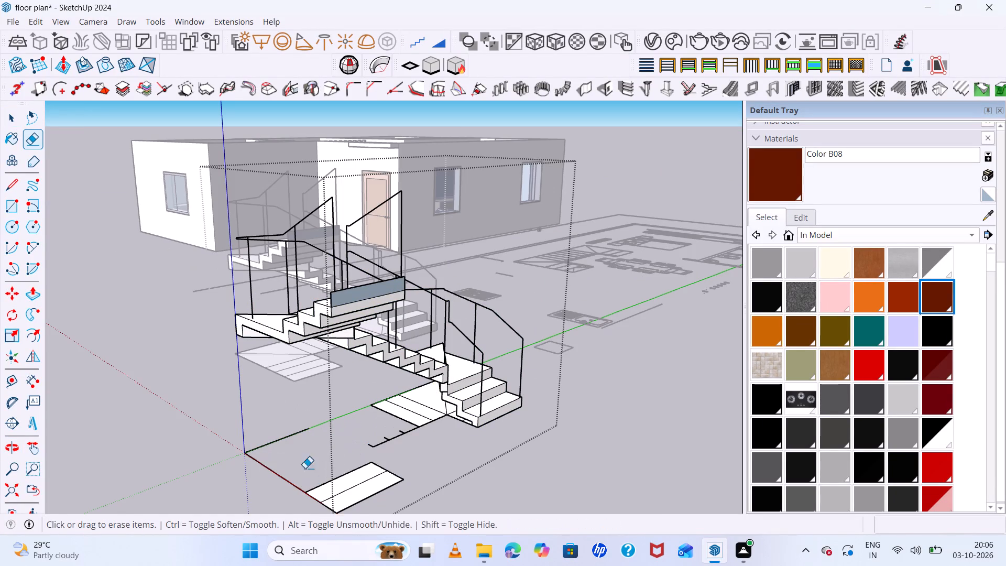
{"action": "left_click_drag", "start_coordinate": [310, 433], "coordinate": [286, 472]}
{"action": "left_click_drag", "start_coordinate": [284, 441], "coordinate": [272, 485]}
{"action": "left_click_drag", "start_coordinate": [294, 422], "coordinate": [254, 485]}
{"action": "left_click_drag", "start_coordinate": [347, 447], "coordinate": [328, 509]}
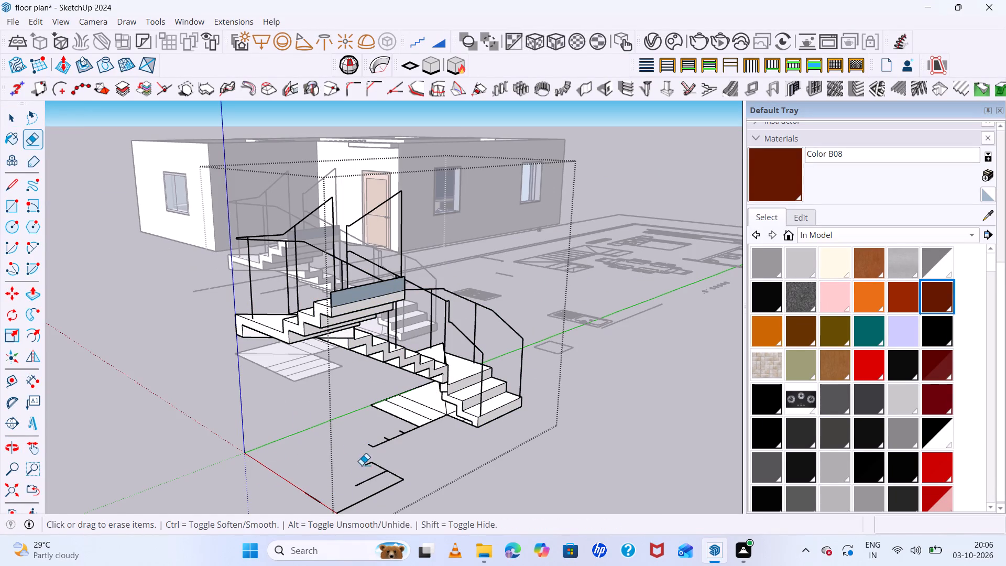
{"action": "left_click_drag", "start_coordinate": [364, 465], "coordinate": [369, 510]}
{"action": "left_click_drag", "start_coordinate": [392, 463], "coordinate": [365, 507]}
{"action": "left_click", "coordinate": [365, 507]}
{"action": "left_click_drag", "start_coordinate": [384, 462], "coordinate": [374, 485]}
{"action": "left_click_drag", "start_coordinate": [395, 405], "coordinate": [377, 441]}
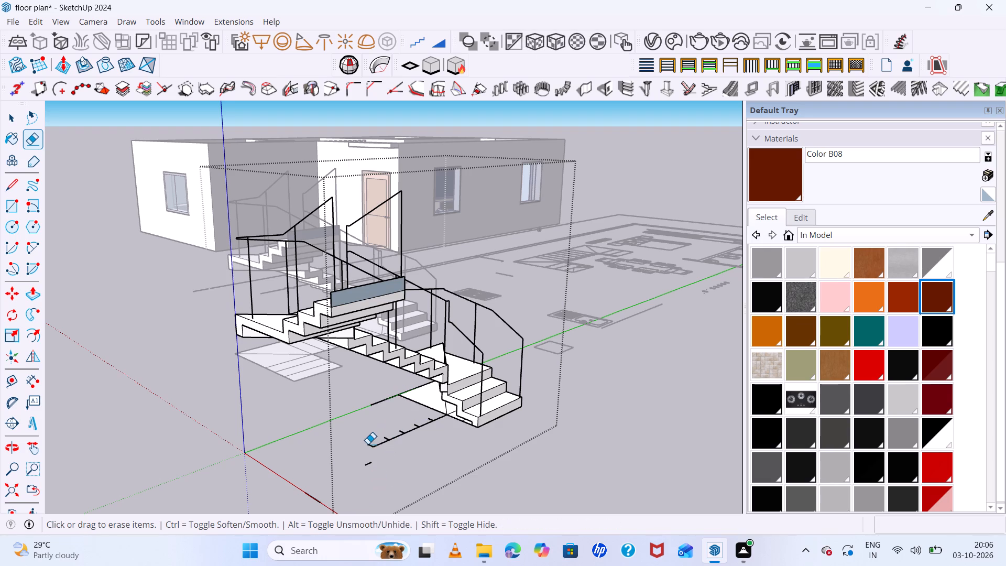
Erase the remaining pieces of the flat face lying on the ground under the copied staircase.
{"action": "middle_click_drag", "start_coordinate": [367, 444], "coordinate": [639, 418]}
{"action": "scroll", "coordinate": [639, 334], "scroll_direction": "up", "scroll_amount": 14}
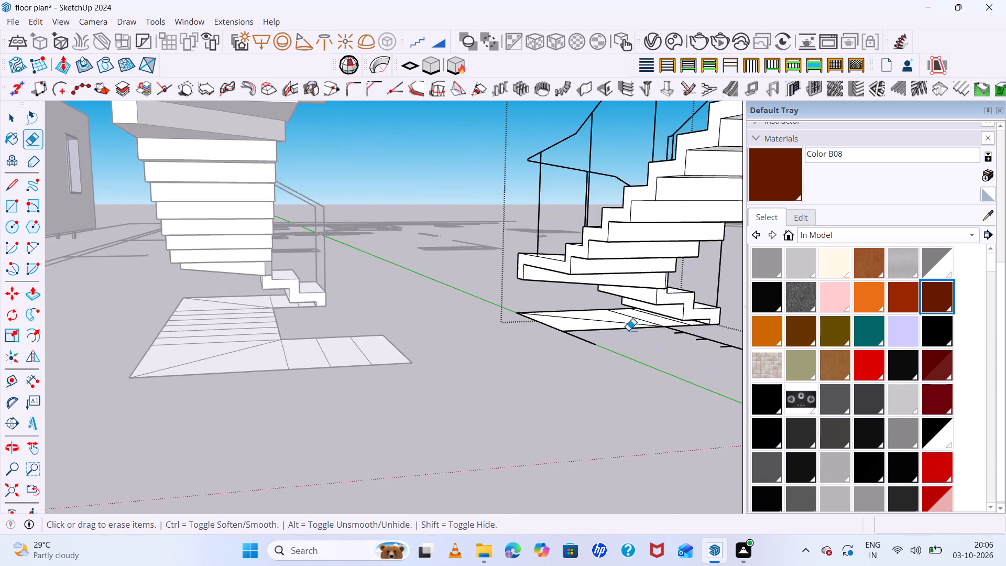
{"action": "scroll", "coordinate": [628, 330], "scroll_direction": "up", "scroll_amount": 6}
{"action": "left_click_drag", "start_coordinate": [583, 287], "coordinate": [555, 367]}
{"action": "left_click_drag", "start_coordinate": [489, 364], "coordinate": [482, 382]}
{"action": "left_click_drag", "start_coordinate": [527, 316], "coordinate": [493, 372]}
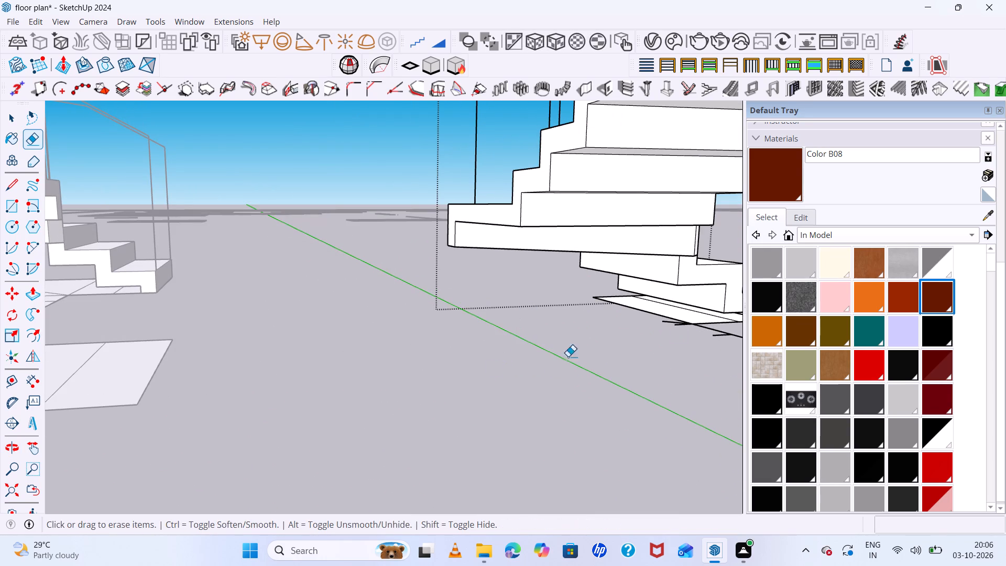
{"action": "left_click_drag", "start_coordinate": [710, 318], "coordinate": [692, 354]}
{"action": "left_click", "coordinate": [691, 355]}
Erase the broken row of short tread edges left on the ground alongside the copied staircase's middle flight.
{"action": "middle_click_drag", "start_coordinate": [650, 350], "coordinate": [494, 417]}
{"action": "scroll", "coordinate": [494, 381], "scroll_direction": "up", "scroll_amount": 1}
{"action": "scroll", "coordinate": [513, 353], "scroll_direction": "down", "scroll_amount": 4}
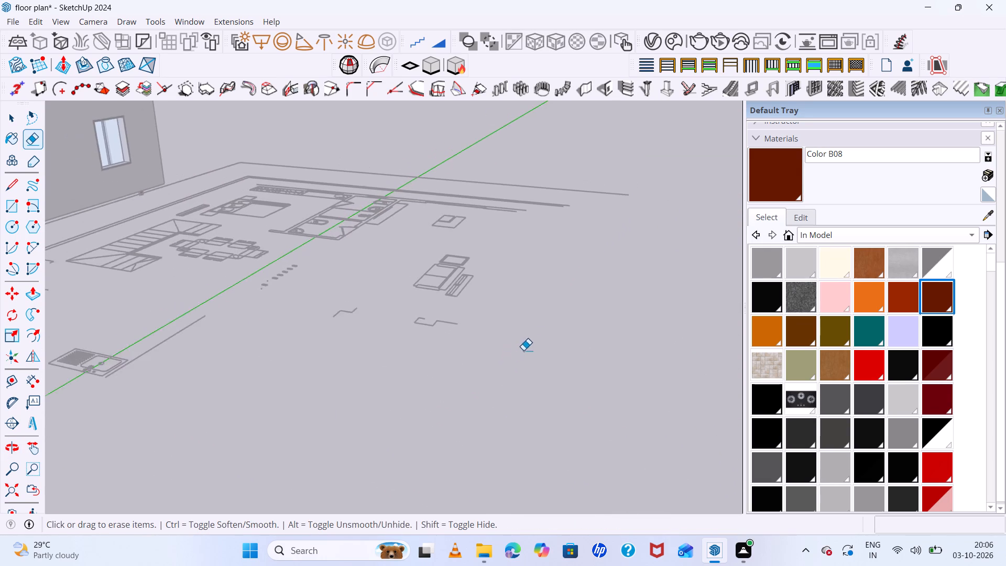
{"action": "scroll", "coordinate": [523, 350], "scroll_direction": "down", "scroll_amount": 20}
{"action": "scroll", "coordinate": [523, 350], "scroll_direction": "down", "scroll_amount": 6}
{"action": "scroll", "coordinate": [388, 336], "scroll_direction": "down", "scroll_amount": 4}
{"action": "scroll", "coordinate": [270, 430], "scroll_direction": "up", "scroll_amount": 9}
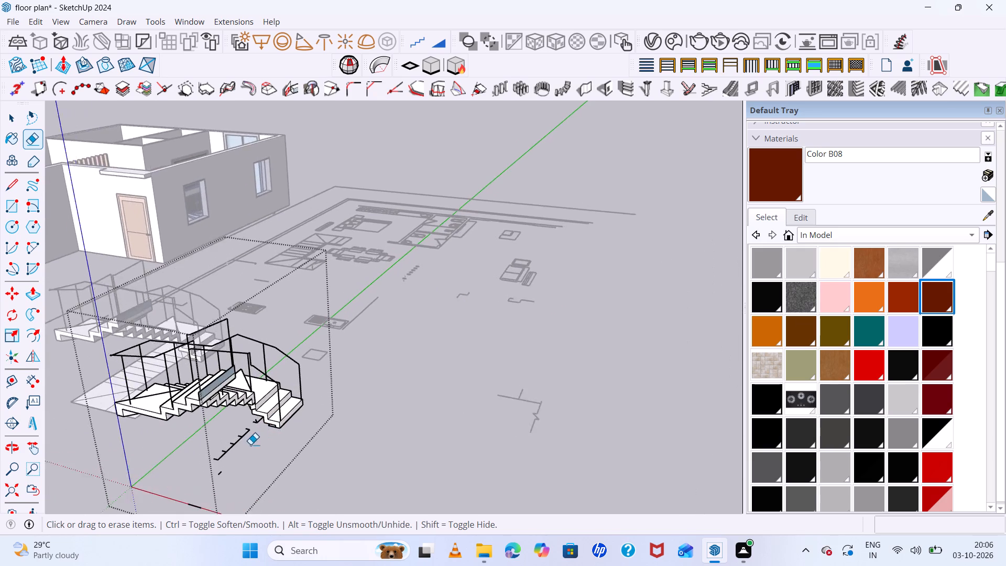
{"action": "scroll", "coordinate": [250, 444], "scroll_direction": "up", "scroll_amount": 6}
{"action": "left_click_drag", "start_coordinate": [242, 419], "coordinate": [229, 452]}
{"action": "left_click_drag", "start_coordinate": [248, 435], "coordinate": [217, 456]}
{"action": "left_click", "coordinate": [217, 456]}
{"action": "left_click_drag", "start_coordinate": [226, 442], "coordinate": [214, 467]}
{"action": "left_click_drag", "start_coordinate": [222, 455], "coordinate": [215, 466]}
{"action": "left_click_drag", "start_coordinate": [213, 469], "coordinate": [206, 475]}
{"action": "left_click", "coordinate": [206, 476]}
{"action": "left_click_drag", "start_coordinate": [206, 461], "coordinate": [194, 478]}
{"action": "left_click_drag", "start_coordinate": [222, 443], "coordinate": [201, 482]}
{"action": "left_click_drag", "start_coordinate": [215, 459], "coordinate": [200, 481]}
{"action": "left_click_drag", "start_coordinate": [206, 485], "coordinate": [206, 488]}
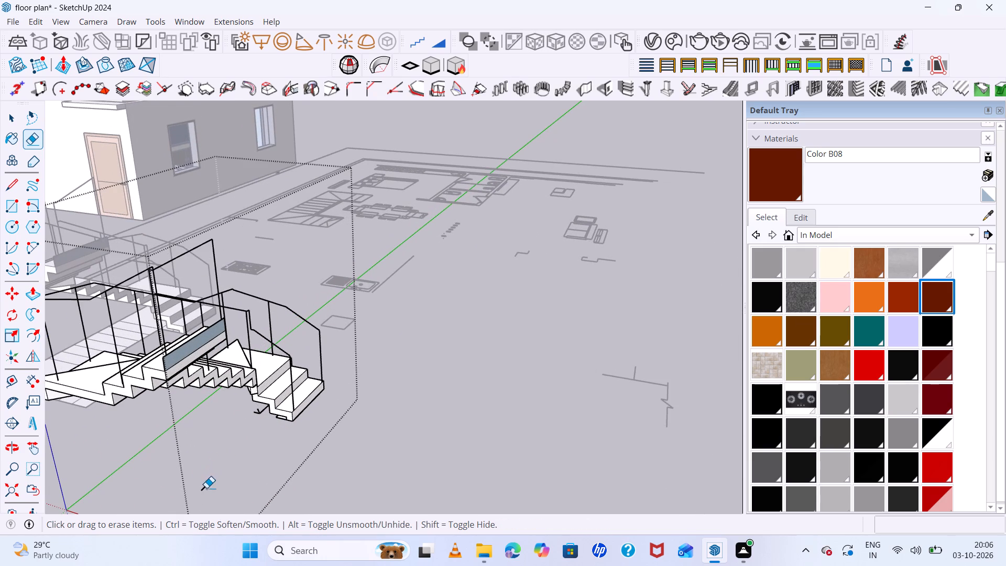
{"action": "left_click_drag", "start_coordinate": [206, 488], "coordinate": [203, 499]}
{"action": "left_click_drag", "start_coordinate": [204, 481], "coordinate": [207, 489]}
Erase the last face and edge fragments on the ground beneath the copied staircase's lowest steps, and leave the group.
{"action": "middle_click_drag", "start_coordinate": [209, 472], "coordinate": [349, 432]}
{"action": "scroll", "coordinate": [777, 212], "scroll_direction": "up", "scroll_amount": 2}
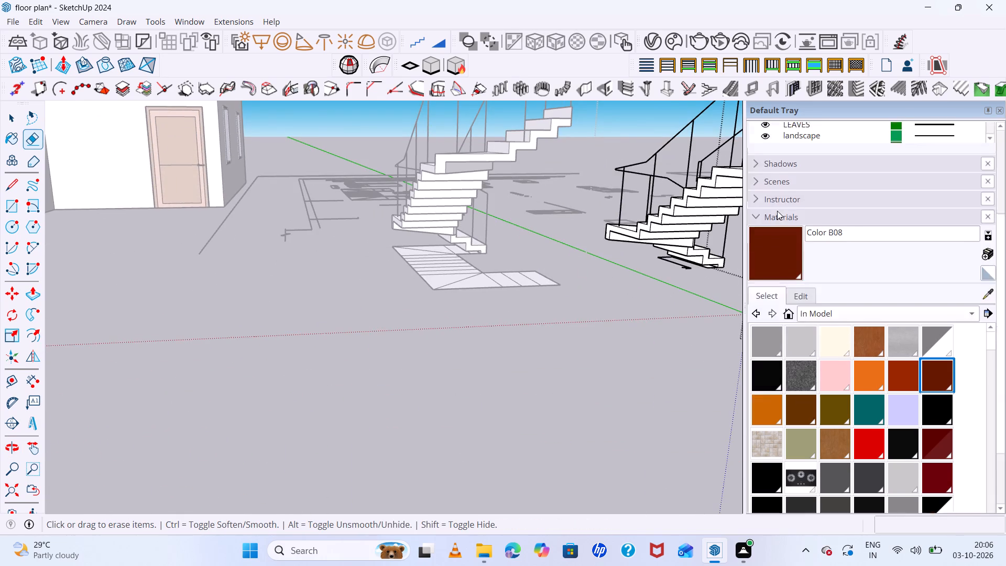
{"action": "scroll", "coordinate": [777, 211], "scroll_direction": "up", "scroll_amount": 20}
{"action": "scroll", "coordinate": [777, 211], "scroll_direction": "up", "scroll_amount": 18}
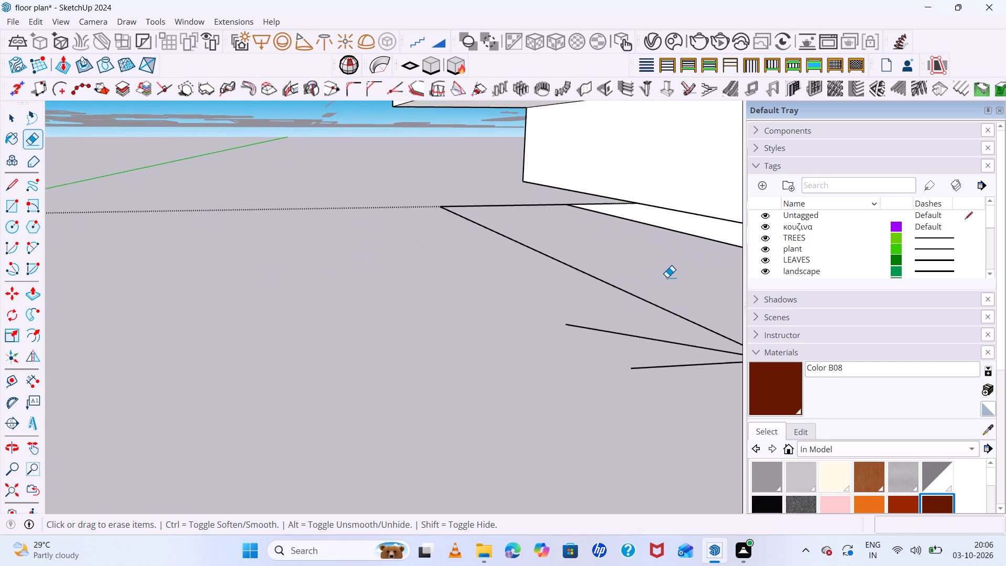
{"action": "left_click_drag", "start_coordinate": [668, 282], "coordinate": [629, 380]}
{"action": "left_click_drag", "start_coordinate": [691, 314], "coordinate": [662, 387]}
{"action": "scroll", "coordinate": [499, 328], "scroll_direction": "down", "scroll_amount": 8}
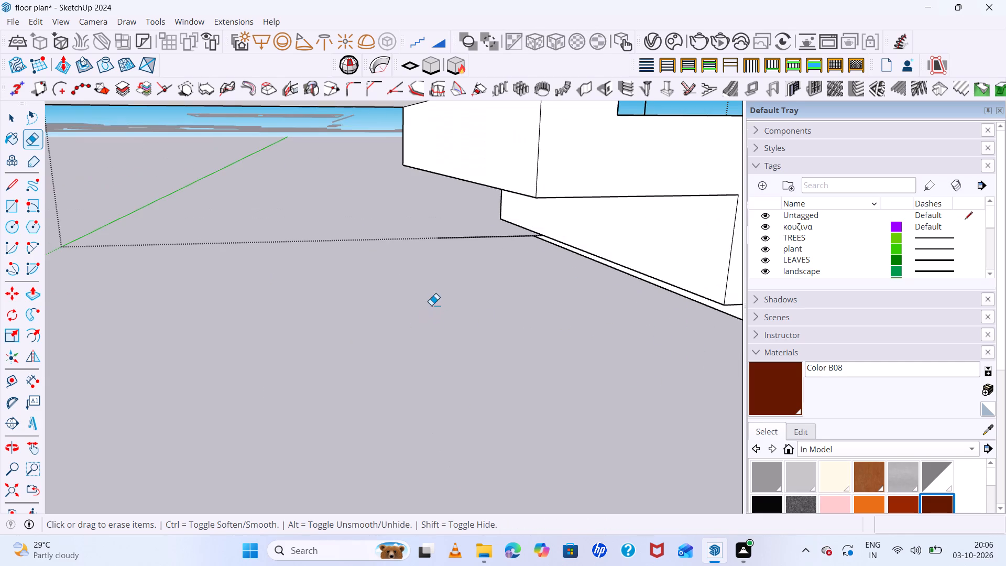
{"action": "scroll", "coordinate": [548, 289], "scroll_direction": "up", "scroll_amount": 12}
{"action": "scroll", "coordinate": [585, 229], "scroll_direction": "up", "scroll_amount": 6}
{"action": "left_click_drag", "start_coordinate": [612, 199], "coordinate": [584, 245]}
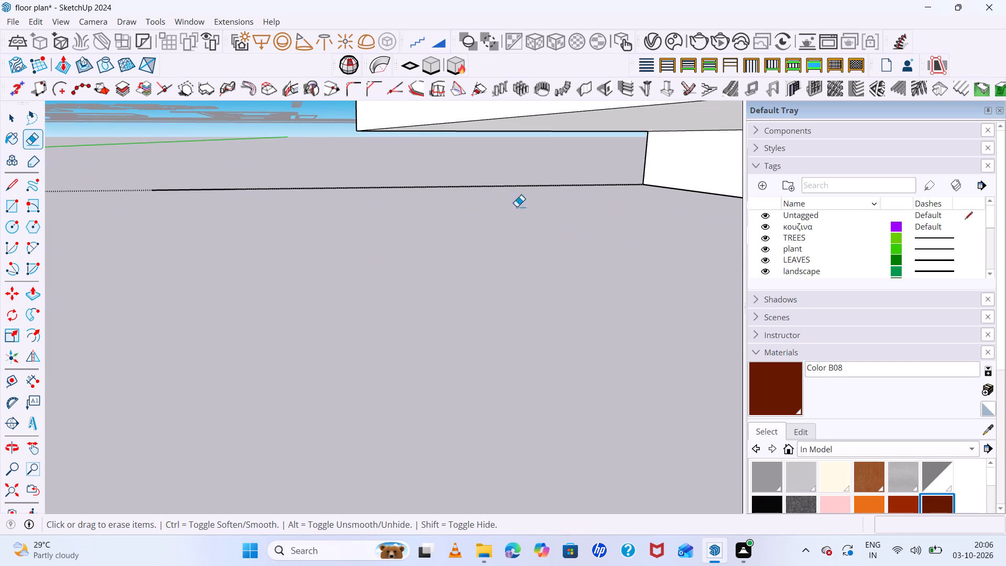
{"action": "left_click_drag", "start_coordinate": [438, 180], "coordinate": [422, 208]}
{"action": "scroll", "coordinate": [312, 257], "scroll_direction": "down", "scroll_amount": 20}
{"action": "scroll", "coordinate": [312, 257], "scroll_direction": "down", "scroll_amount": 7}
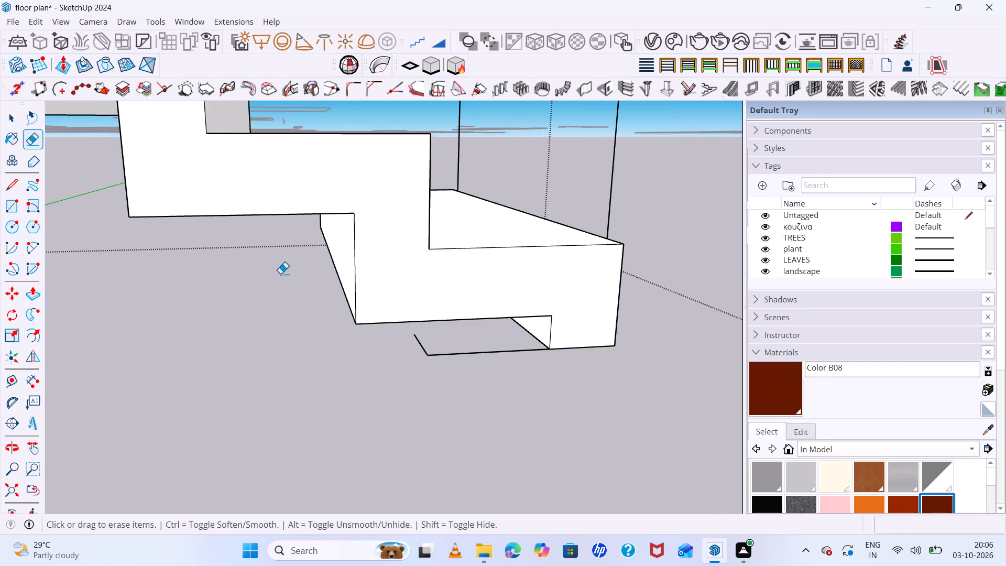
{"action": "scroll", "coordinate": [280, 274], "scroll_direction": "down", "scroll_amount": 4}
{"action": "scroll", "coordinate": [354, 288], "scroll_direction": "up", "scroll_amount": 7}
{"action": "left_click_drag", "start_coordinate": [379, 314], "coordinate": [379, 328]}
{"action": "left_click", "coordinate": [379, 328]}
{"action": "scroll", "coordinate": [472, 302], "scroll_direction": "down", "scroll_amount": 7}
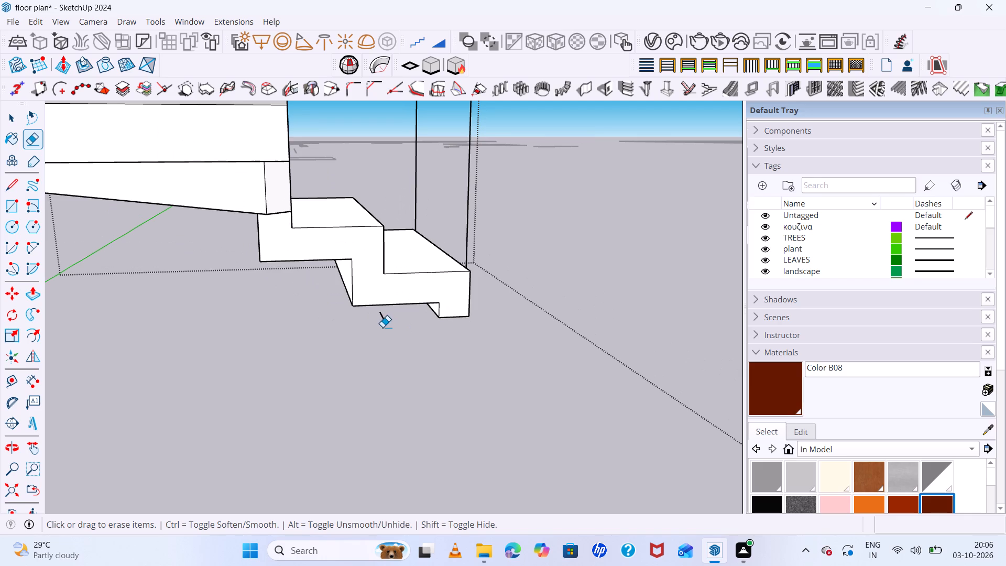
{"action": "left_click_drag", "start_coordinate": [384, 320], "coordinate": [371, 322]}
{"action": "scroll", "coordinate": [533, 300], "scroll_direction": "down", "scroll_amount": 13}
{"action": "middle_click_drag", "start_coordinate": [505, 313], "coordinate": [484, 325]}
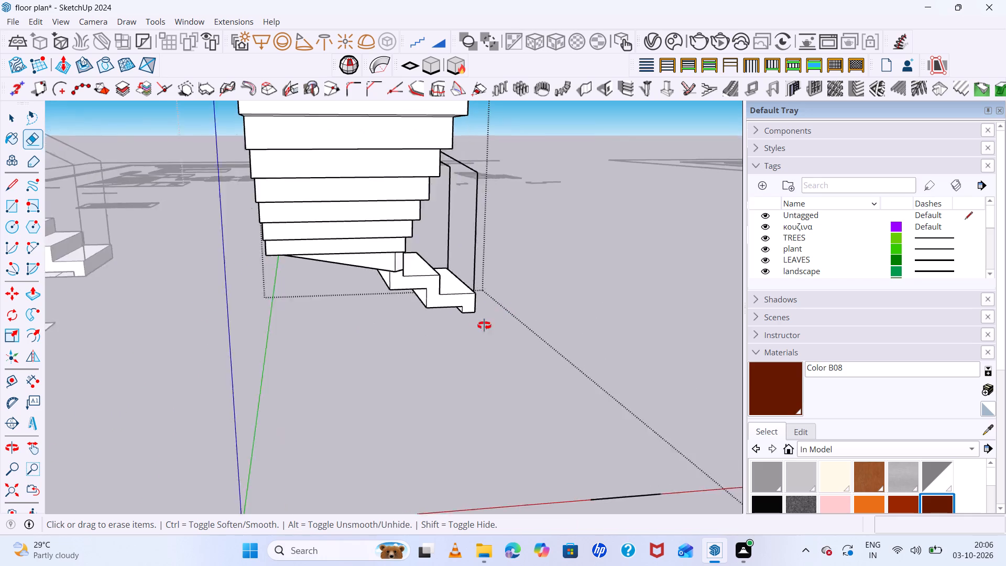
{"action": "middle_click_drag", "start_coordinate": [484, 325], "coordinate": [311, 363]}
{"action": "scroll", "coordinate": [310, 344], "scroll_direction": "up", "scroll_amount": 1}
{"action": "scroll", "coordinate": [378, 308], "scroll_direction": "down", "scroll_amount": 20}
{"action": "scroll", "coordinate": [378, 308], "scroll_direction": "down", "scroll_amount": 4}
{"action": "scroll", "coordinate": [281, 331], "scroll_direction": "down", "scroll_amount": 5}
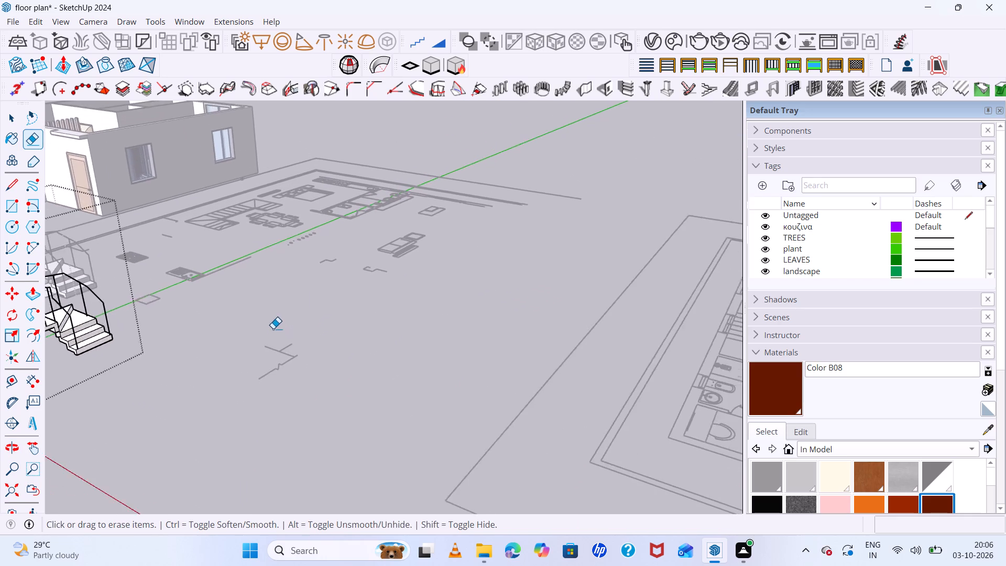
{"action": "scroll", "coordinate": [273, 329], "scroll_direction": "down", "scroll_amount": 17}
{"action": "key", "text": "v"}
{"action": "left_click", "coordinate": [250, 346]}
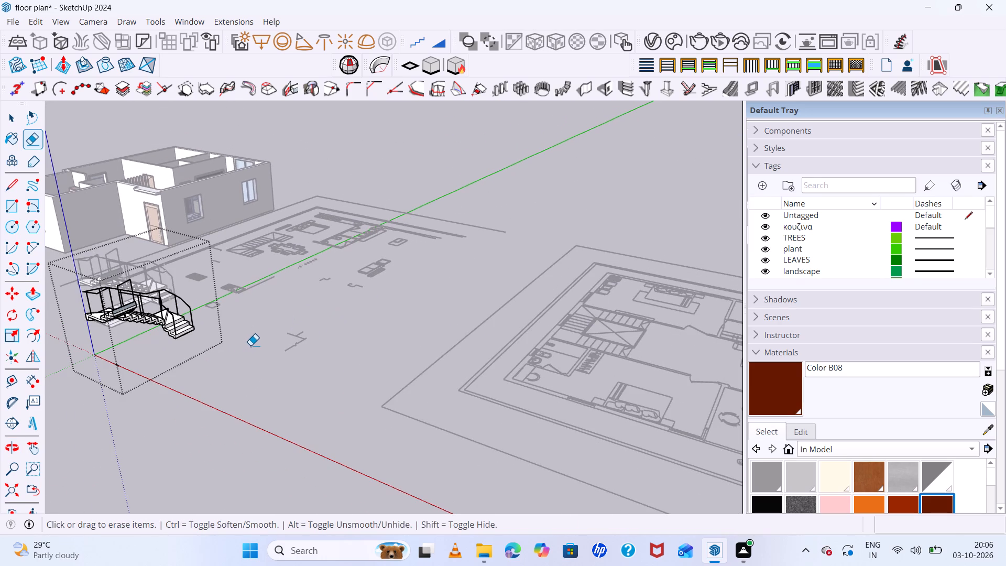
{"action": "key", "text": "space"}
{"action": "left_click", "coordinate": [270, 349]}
Open the original staircase group and move its zigzag steps about 20' 6" away from the flat tread face and railing.
{"action": "scroll", "coordinate": [285, 343], "scroll_direction": "down", "scroll_amount": 8}
{"action": "middle_click_drag", "start_coordinate": [298, 340], "coordinate": [185, 407]}
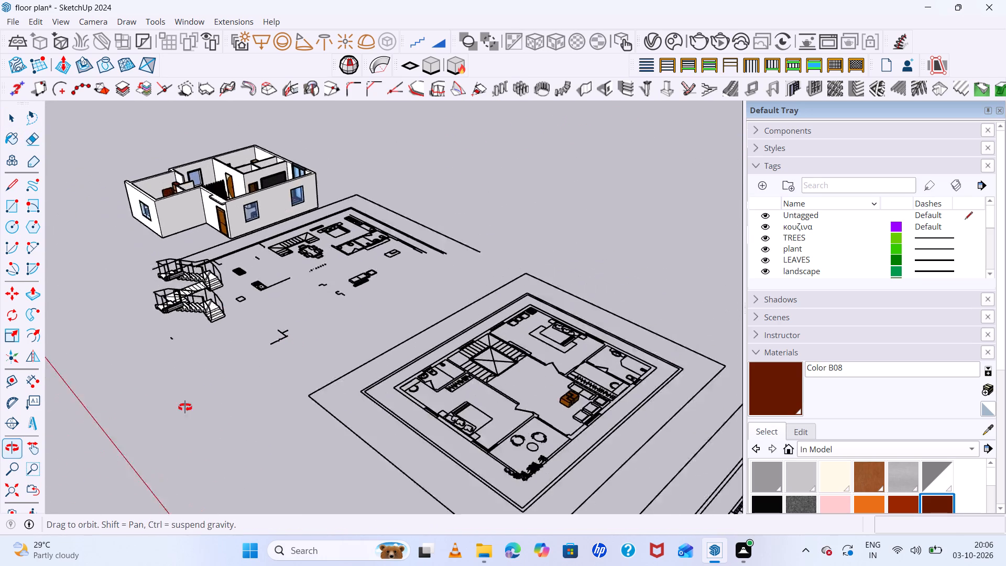
{"action": "middle_click_drag", "start_coordinate": [185, 407], "coordinate": [64, 449]}
{"action": "middle_click", "coordinate": [63, 449]}
{"action": "scroll", "coordinate": [159, 327], "scroll_direction": "up", "scroll_amount": 8}
{"action": "scroll", "coordinate": [368, 159], "scroll_direction": "up", "scroll_amount": 12}
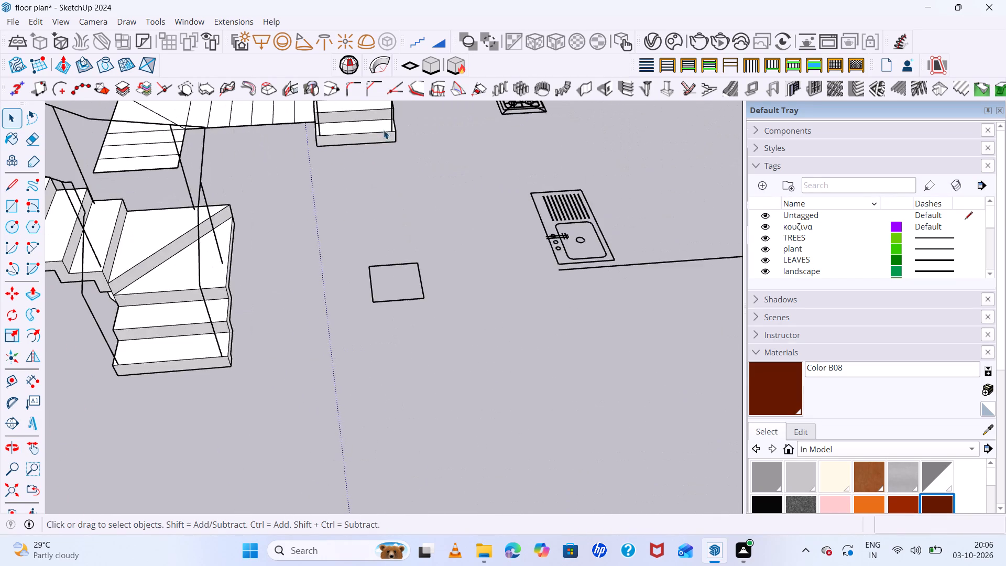
{"action": "double_click", "coordinate": [384, 129]}
{"action": "left_click", "coordinate": [383, 130]}
{"action": "left_click", "coordinate": [399, 180]}
{"action": "left_click", "coordinate": [362, 137]}
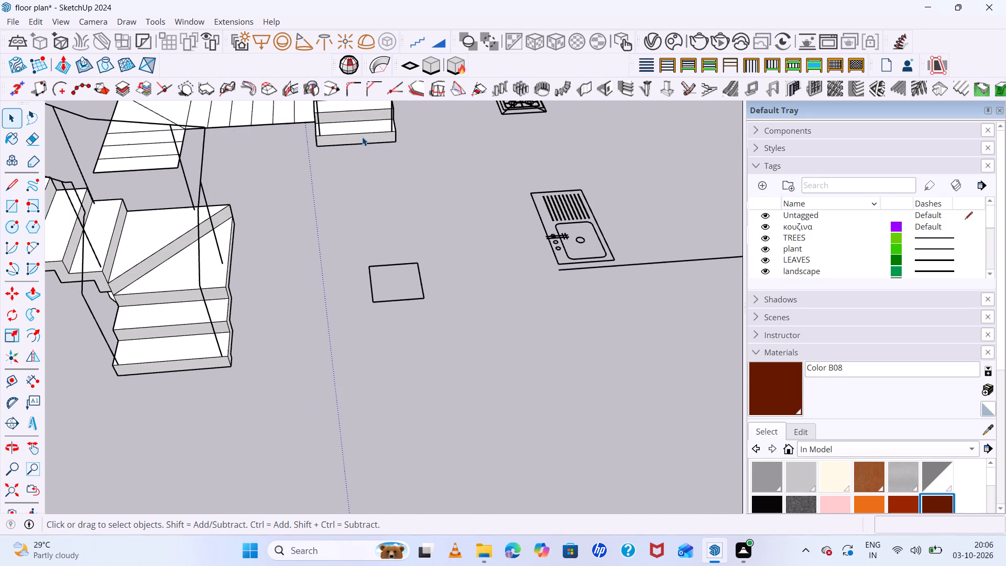
{"action": "left_click", "coordinate": [362, 138]}
{"action": "left_click", "coordinate": [362, 141]}
{"action": "double_click", "coordinate": [365, 129]}
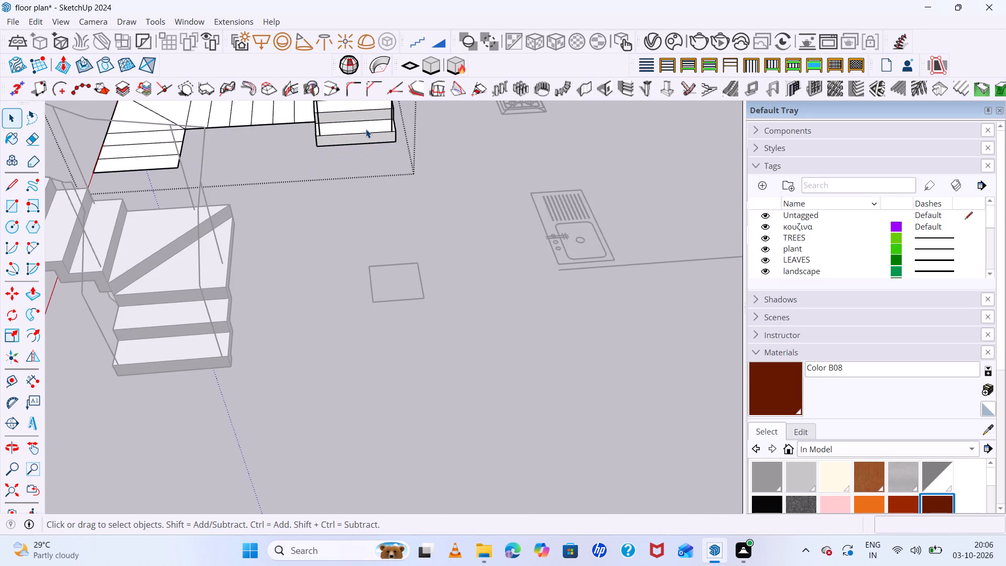
{"action": "left_click", "coordinate": [366, 129]}
{"action": "key", "text": "m"}
{"action": "left_click_drag", "start_coordinate": [366, 129], "coordinate": [357, 144]}
{"action": "scroll", "coordinate": [368, 335], "scroll_direction": "down", "scroll_amount": 6}
{"action": "scroll", "coordinate": [409, 380], "scroll_direction": "down", "scroll_amount": 7}
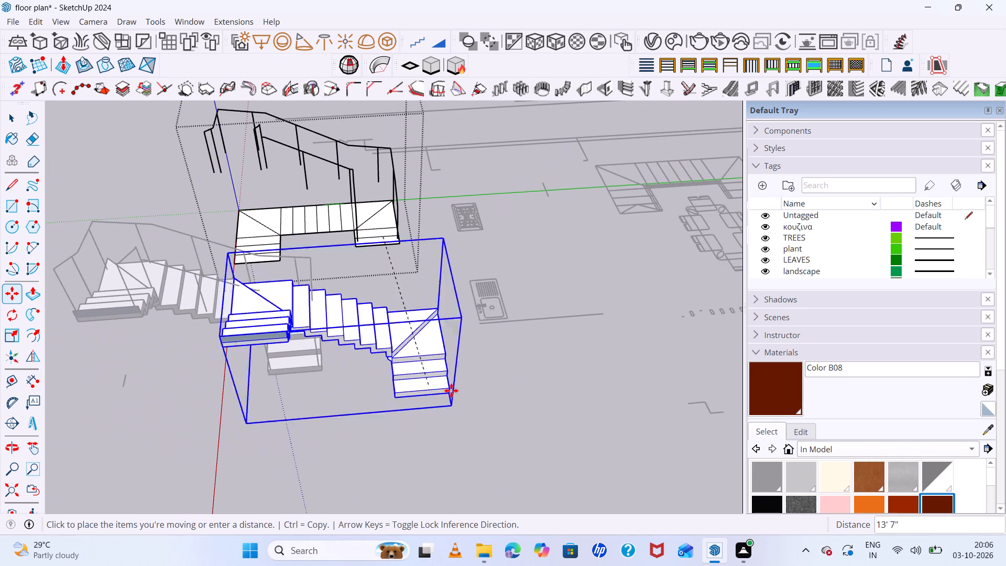
{"action": "left_click", "coordinate": [524, 472]}
{"action": "key", "text": "space"}
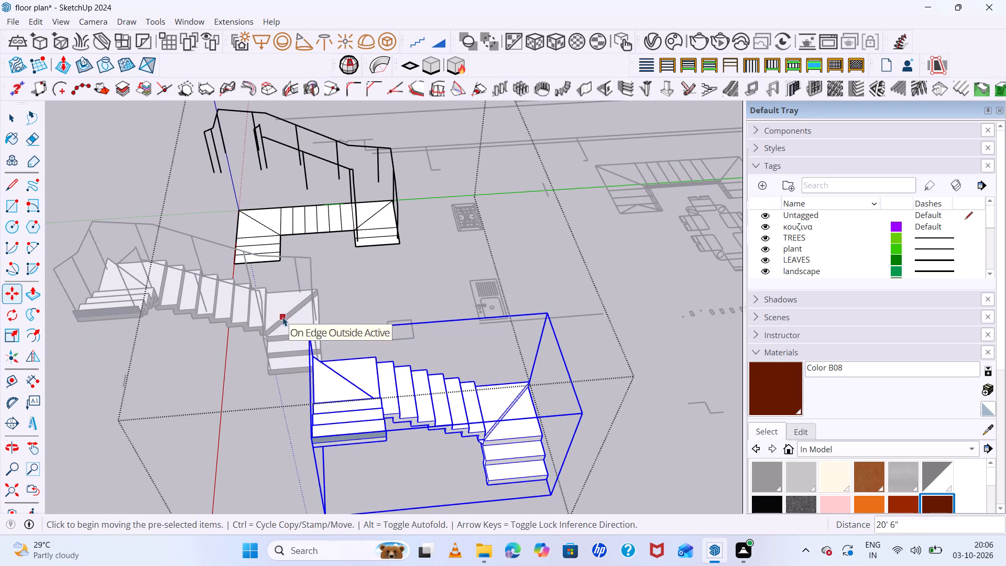
Delete the whole copied staircase group that still has its railing attached.
{"action": "scroll", "coordinate": [257, 288], "scroll_direction": "down", "scroll_amount": 4}
{"action": "double_click", "coordinate": [236, 298]}
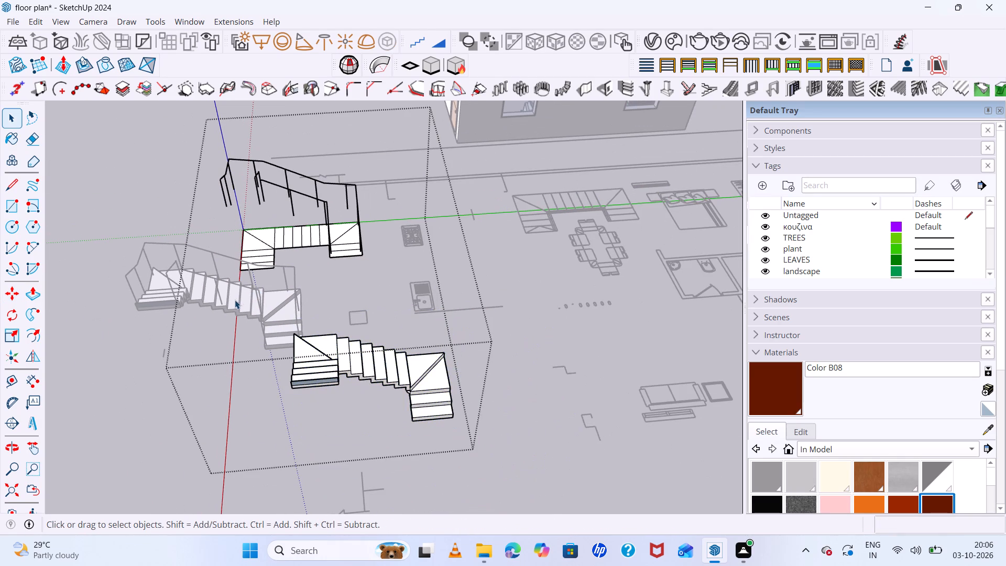
{"action": "double_click", "coordinate": [208, 298]}
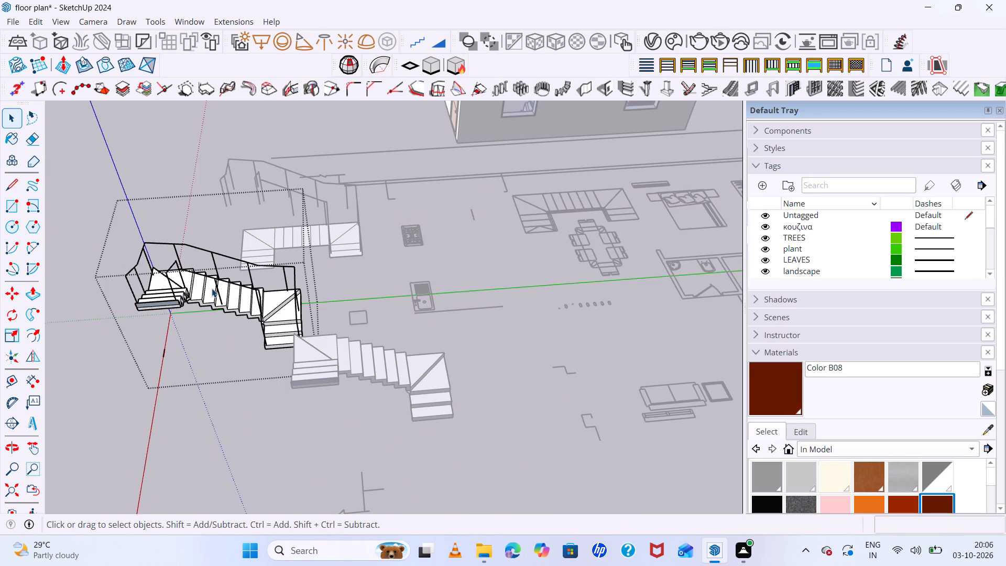
{"action": "key", "text": "Delete"}
{"action": "left_click", "coordinate": [375, 282]}
{"action": "left_click", "coordinate": [280, 307]}
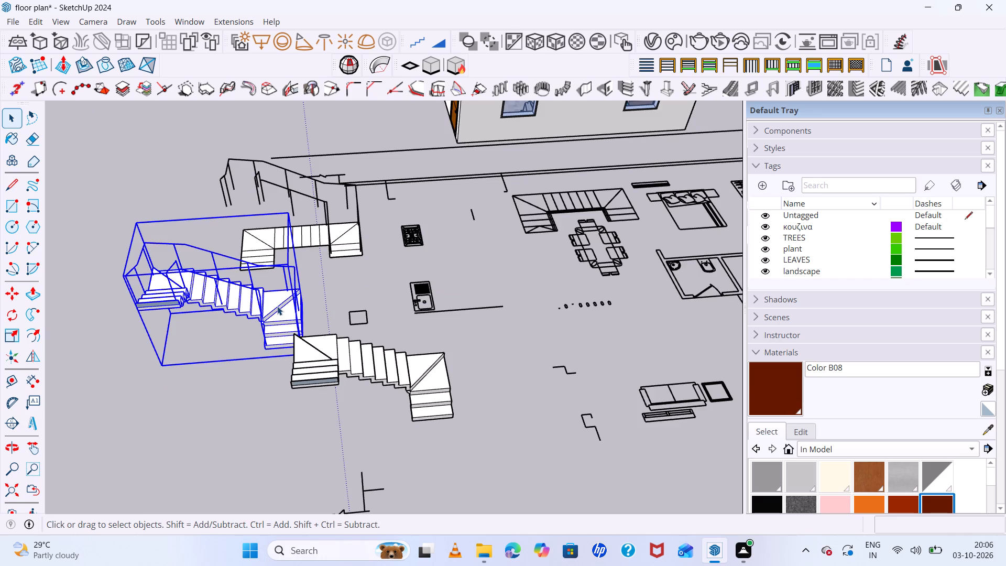
{"action": "key", "text": "Delete"}
Inside the original staircase group, flip the moved zigzag steps across the green-axis plane, offsetting the mirror plane about 5' 5".
{"action": "left_click", "coordinate": [357, 241]}
{"action": "left_click", "coordinate": [336, 248]}
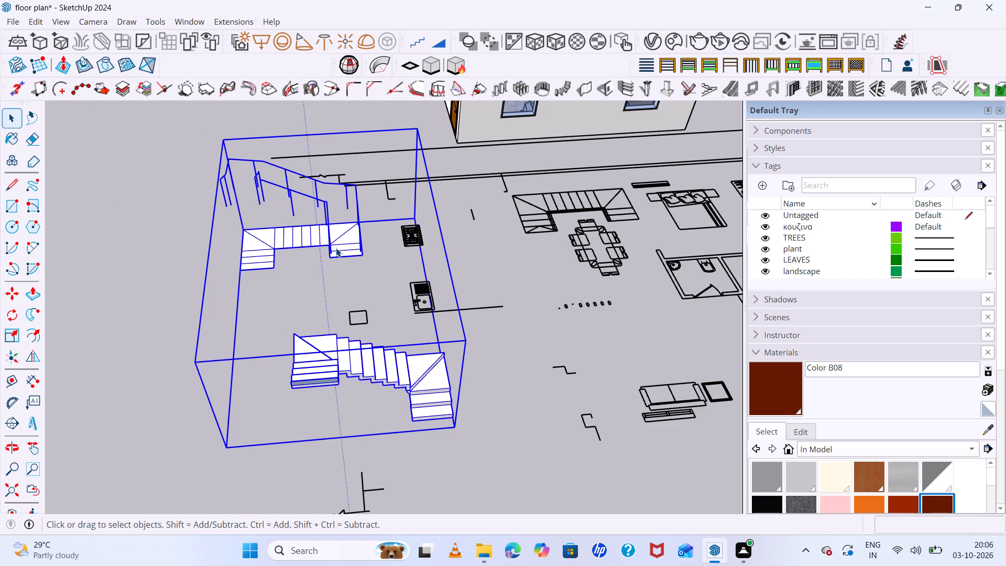
{"action": "double_click", "coordinate": [331, 242]}
{"action": "left_click", "coordinate": [334, 243]}
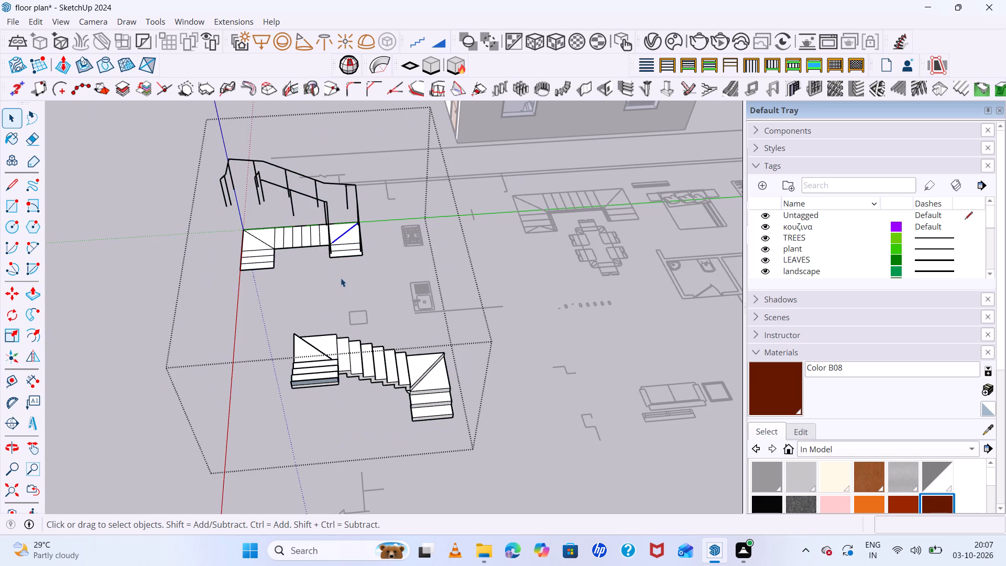
{"action": "left_click", "coordinate": [341, 278]}
{"action": "left_click", "coordinate": [335, 371]}
{"action": "scroll", "coordinate": [403, 388], "scroll_direction": "down", "scroll_amount": 1}
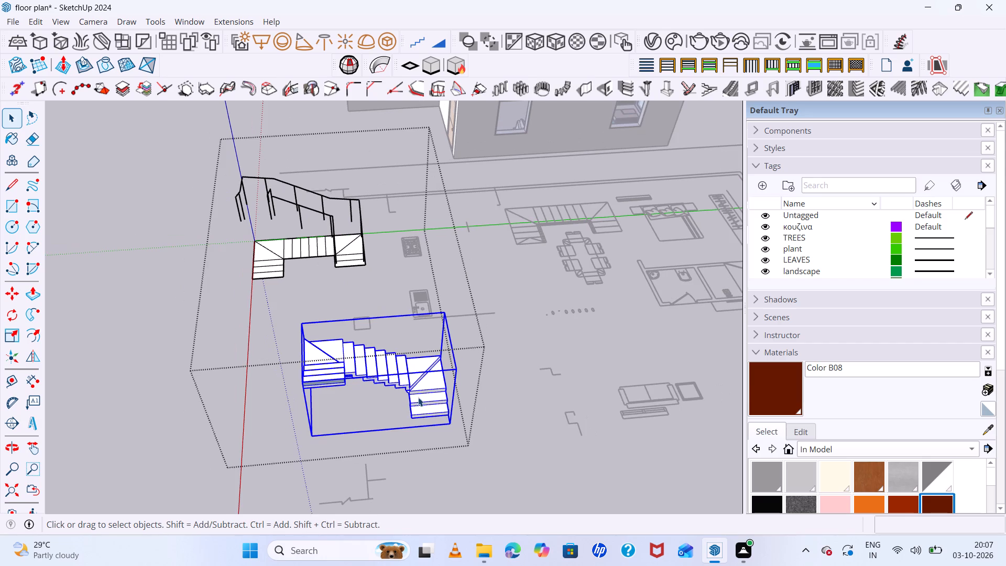
{"action": "key", "text": "m"}
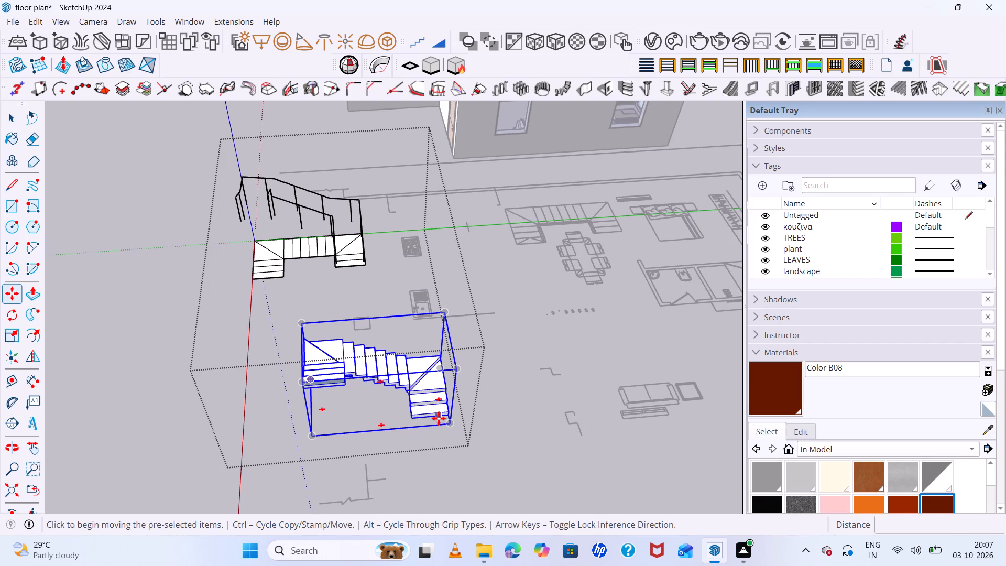
{"action": "key", "text": "space"}
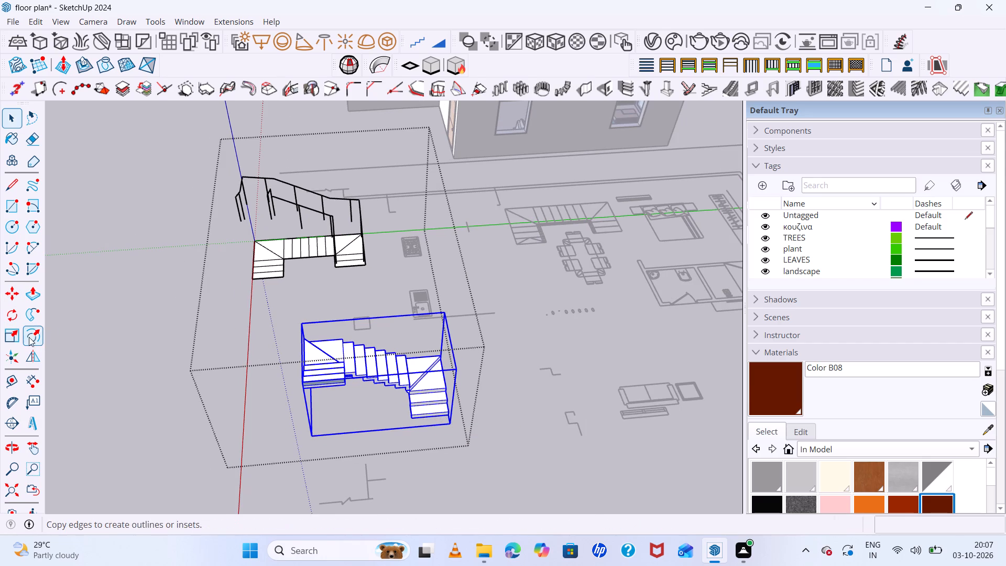
{"action": "left_click", "coordinate": [32, 356]}
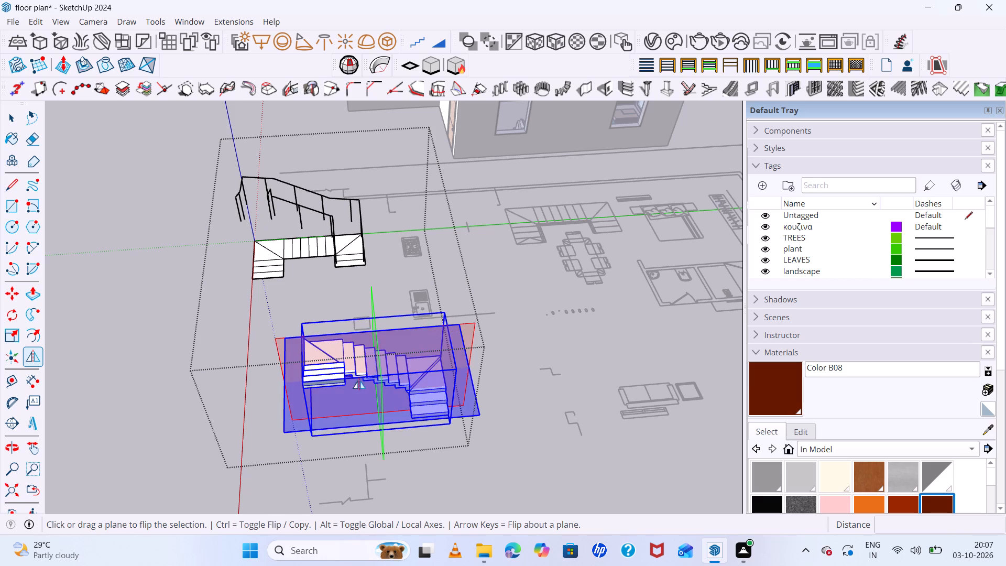
{"action": "left_click_drag", "start_coordinate": [384, 380], "coordinate": [308, 393]}
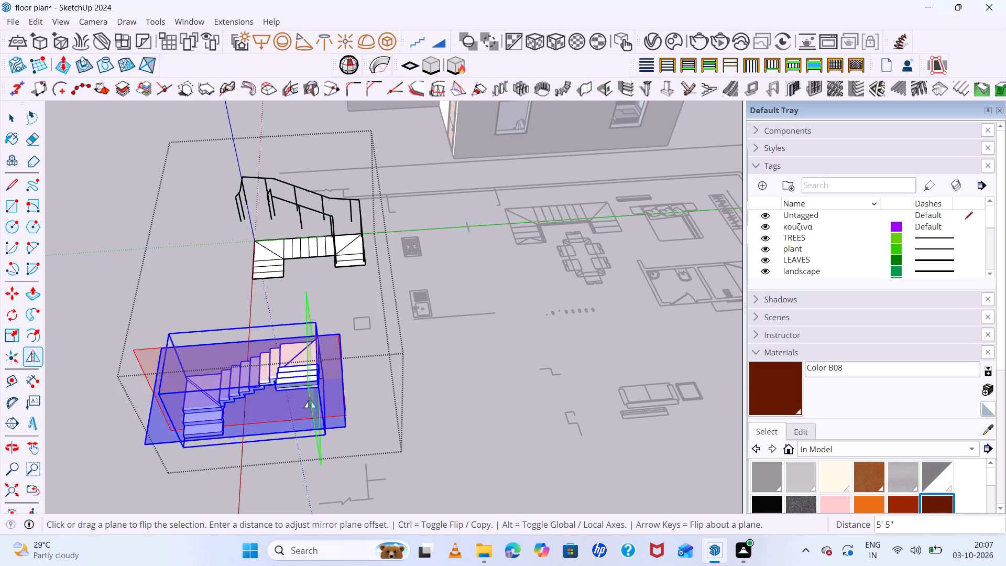
Move the flipped zigzag steps about 65' 8" into the house, against the wall corner beside the dining table, and leave the group.
{"action": "key", "text": "m"}
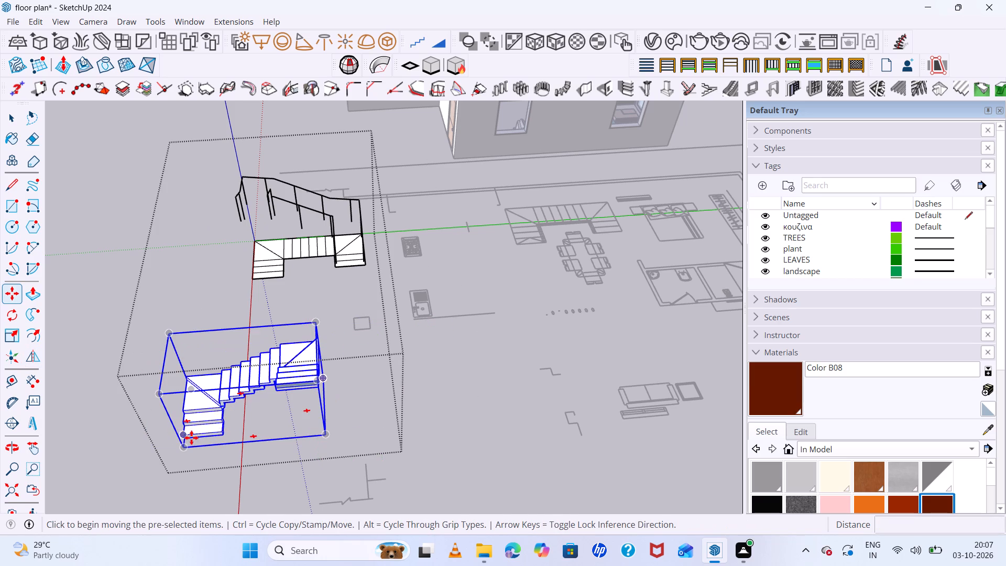
{"action": "left_click_drag", "start_coordinate": [184, 440], "coordinate": [196, 431]}
{"action": "scroll", "coordinate": [362, 312], "scroll_direction": "down", "scroll_amount": 9}
{"action": "scroll", "coordinate": [407, 250], "scroll_direction": "down", "scroll_amount": 7}
{"action": "scroll", "coordinate": [430, 104], "scroll_direction": "up", "scroll_amount": 20}
{"action": "scroll", "coordinate": [430, 104], "scroll_direction": "up", "scroll_amount": 6}
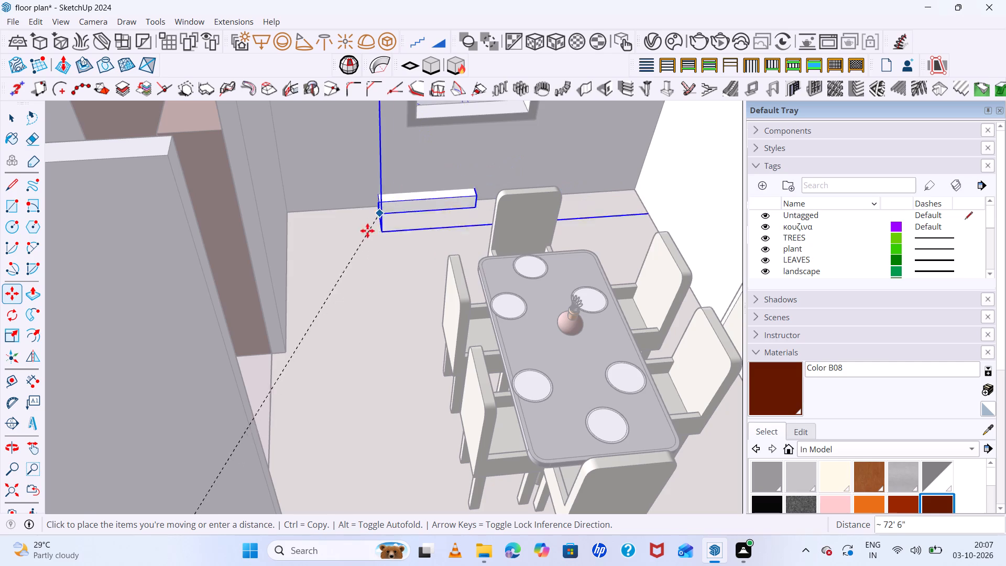
{"action": "left_click", "coordinate": [285, 340]}
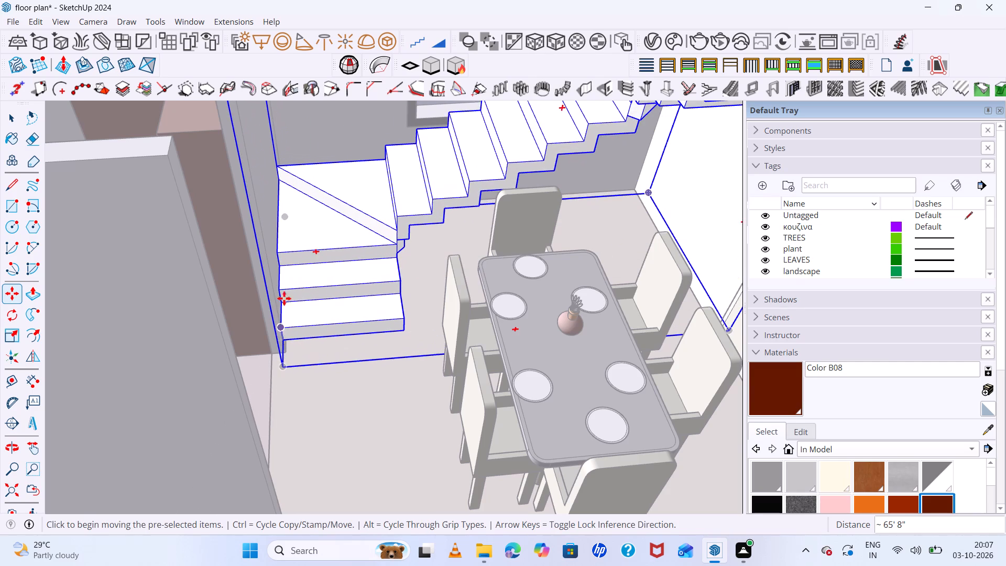
{"action": "scroll", "coordinate": [276, 277], "scroll_direction": "down", "scroll_amount": 20}
{"action": "scroll", "coordinate": [276, 277], "scroll_direction": "down", "scroll_amount": 2}
{"action": "middle_click_drag", "start_coordinate": [446, 398], "coordinate": [678, 405]}
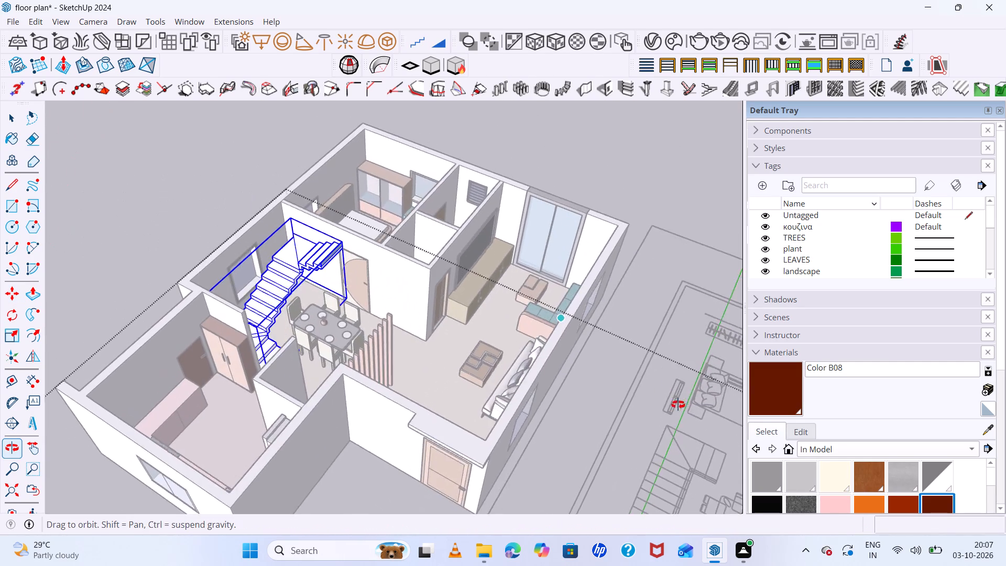
{"action": "middle_click_drag", "start_coordinate": [678, 405], "coordinate": [652, 361]}
{"action": "key", "text": "space"}
{"action": "left_click", "coordinate": [665, 228]}
Reopen the staircase group and delete the flat tread face left on the ground outside the house.
{"action": "scroll", "coordinate": [275, 220], "scroll_direction": "down", "scroll_amount": 7}
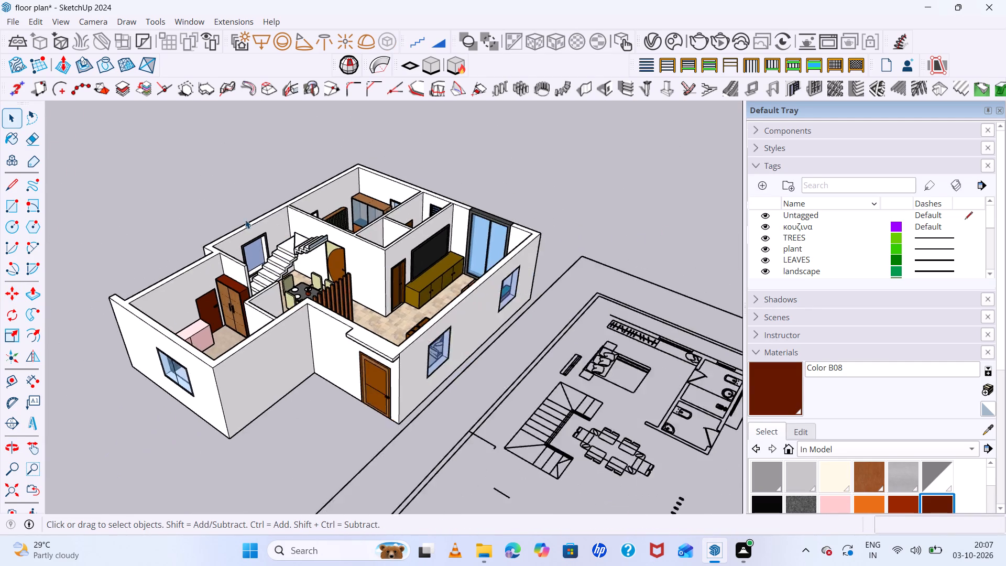
{"action": "scroll", "coordinate": [245, 220], "scroll_direction": "down", "scroll_amount": 5}
{"action": "middle_click_drag", "start_coordinate": [397, 341], "coordinate": [325, 265]}
{"action": "scroll", "coordinate": [286, 376], "scroll_direction": "up", "scroll_amount": 5}
{"action": "left_click_drag", "start_coordinate": [314, 312], "coordinate": [221, 412]}
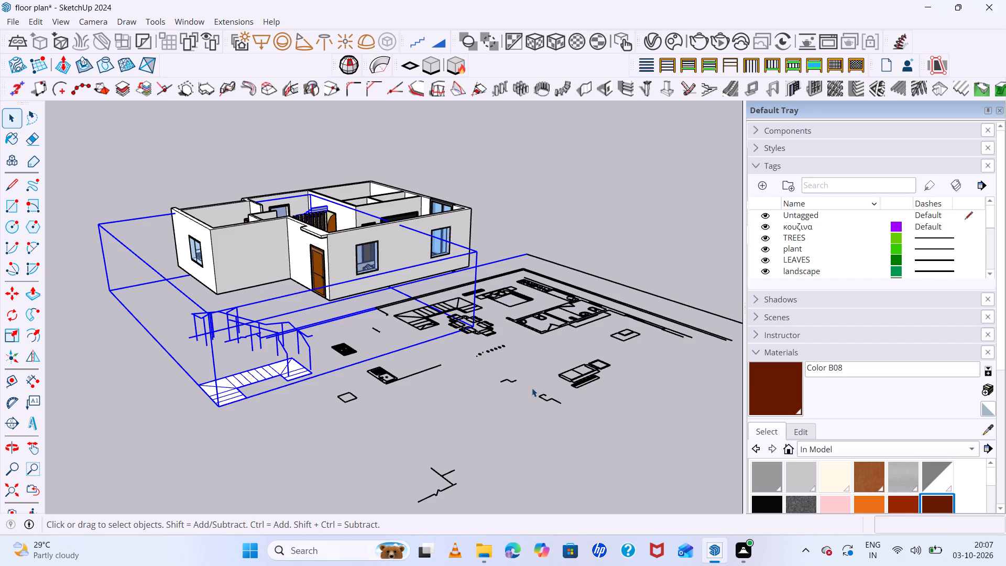
{"action": "key", "text": "space"}
{"action": "left_click", "coordinate": [353, 400]}
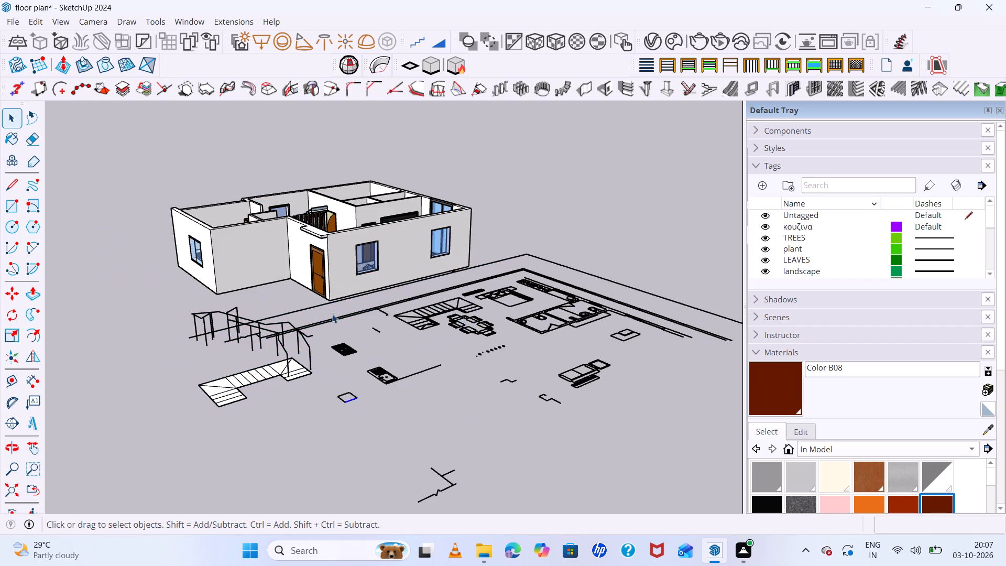
{"action": "left_click_drag", "start_coordinate": [326, 300], "coordinate": [290, 374]}
{"action": "triple_click", "coordinate": [286, 372]}
{"action": "left_click", "coordinate": [287, 372]}
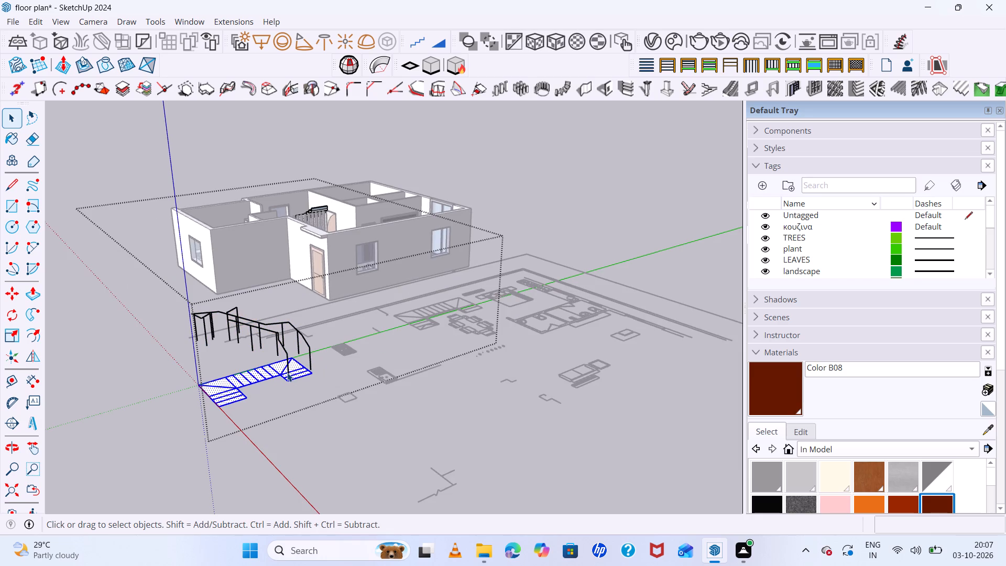
{"action": "key", "text": "Delete"}
Delete the leftover railing outside the house from the staircase group, and leave the group.
{"action": "left_click_drag", "start_coordinate": [289, 320], "coordinate": [261, 361]}
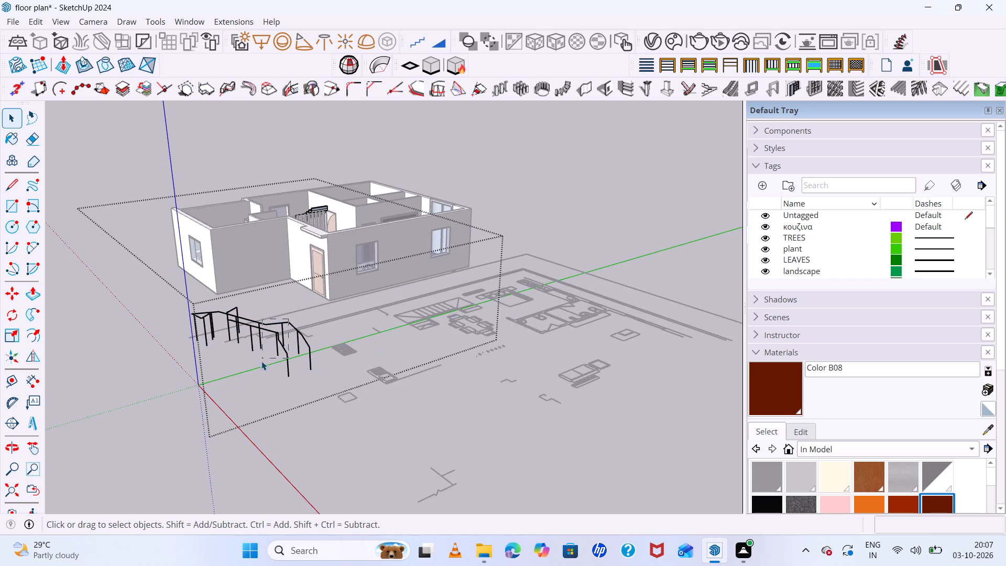
{"action": "left_click", "coordinate": [261, 361]}
{"action": "left_click_drag", "start_coordinate": [261, 361], "coordinate": [262, 361]}
{"action": "left_click_drag", "start_coordinate": [303, 322], "coordinate": [279, 360]}
{"action": "key", "text": "Delete"}
{"action": "scroll", "coordinate": [356, 353], "scroll_direction": "down", "scroll_amount": 2}
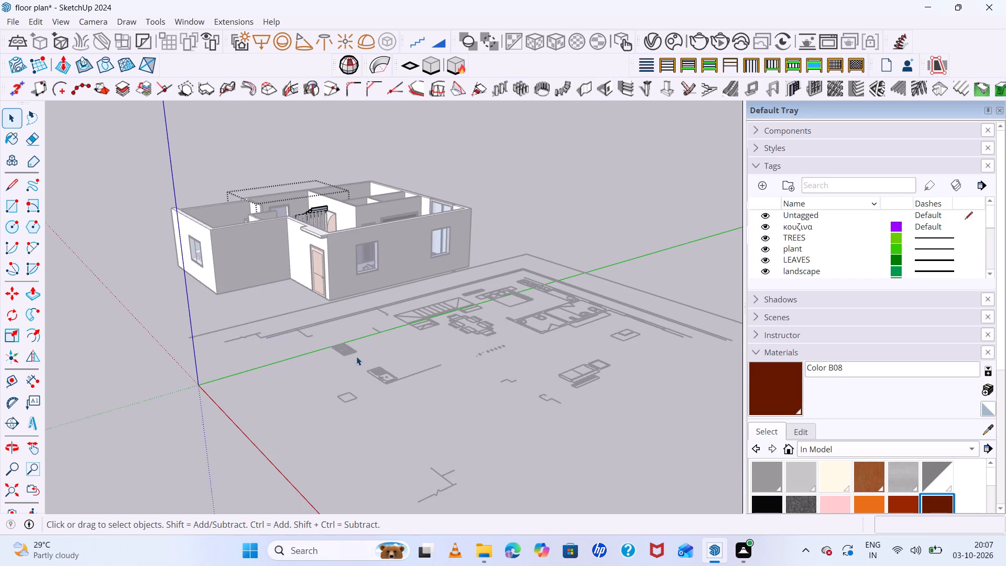
{"action": "scroll", "coordinate": [356, 356], "scroll_direction": "down", "scroll_amount": 10}
{"action": "left_click_drag", "start_coordinate": [405, 402], "coordinate": [555, 466]}
{"action": "scroll", "coordinate": [433, 358], "scroll_direction": "down", "scroll_amount": 5}
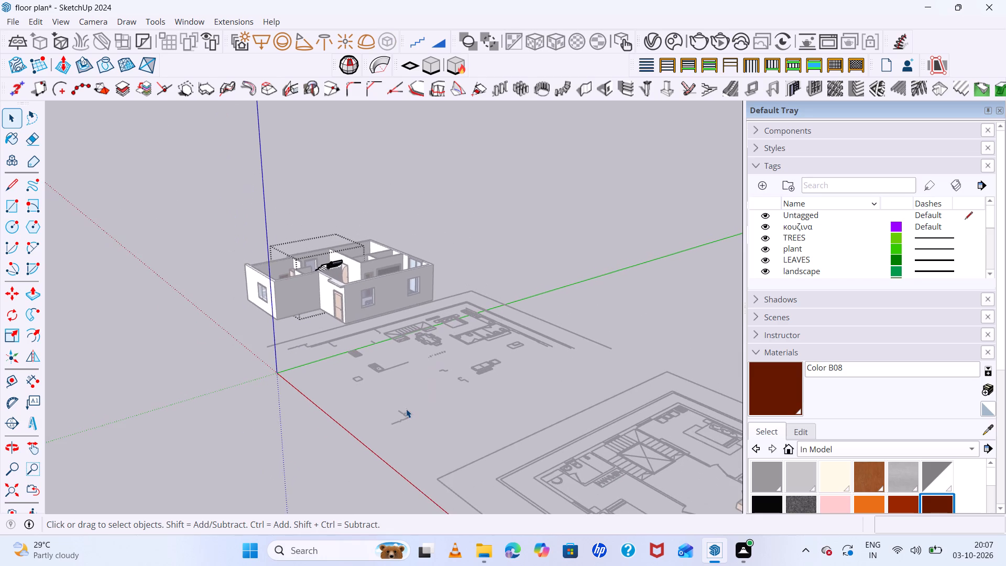
{"action": "key", "text": "space"}
{"action": "left_click", "coordinate": [419, 418]}
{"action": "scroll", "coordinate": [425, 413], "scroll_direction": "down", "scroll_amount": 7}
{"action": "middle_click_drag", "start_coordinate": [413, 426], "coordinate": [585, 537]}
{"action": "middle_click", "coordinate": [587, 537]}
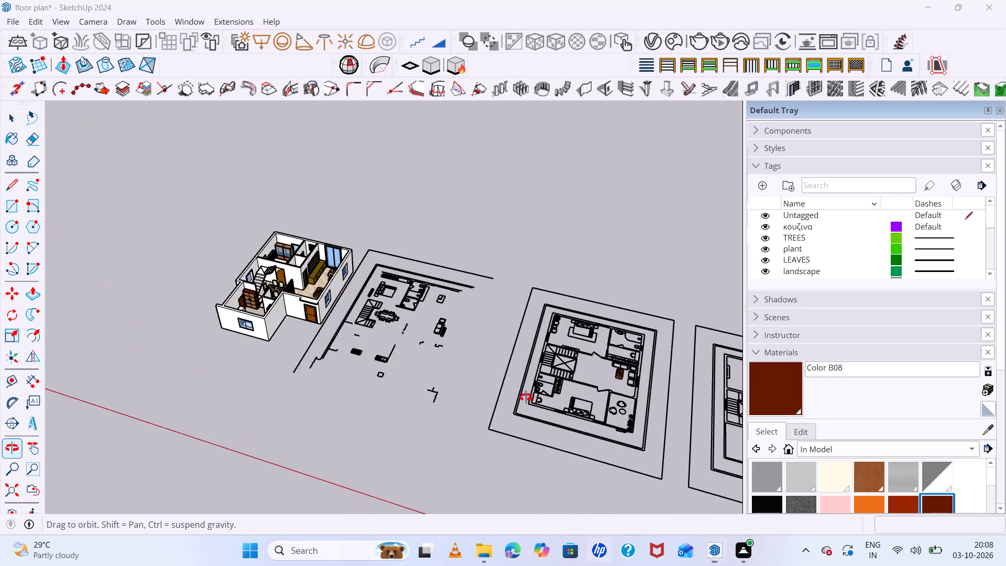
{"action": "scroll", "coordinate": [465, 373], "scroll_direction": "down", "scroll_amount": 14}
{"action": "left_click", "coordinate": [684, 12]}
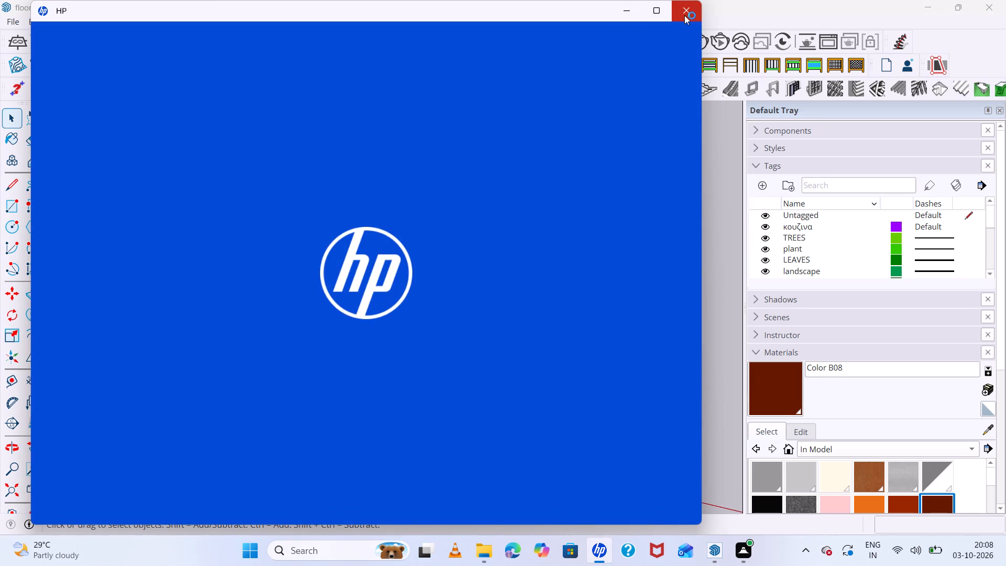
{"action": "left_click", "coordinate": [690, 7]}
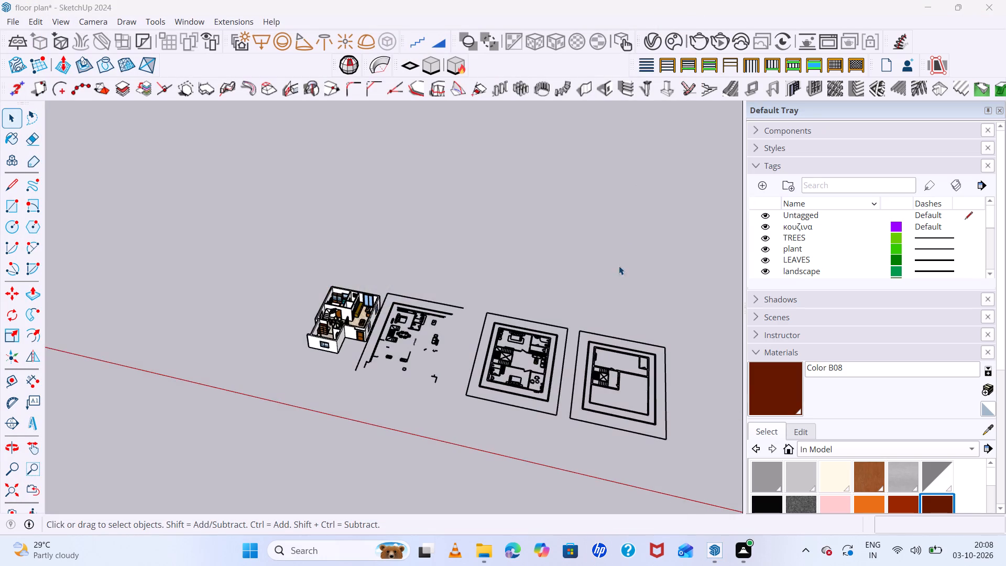
Delete the two separate floor plans and most of the furniture and wall linework of the plan beside the house.
{"action": "scroll", "coordinate": [604, 288], "scroll_direction": "down", "scroll_amount": 6}
{"action": "scroll", "coordinate": [669, 346], "scroll_direction": "up", "scroll_amount": 6}
{"action": "left_click_drag", "start_coordinate": [675, 300], "coordinate": [387, 449]}
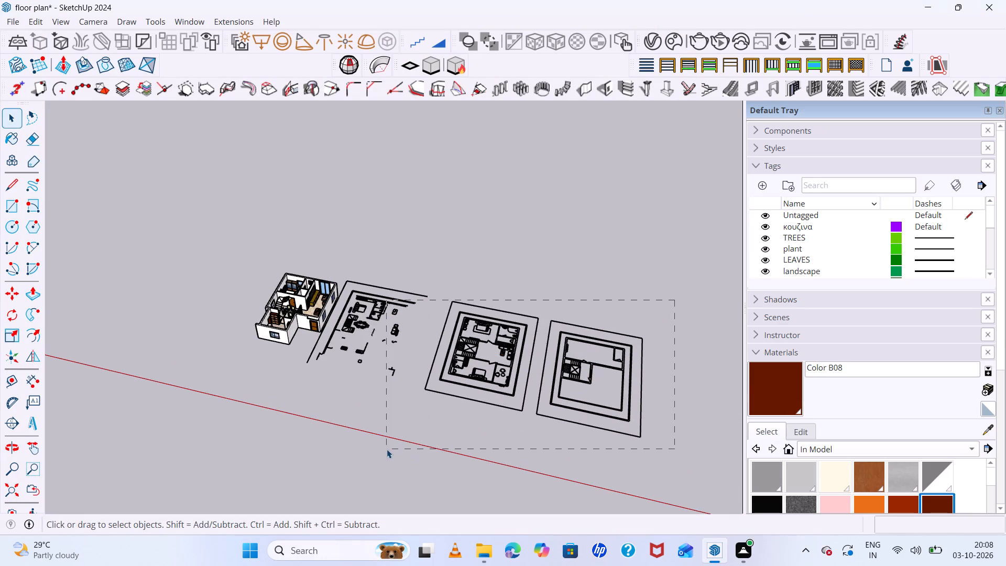
{"action": "left_click_drag", "start_coordinate": [387, 449], "coordinate": [386, 450]}
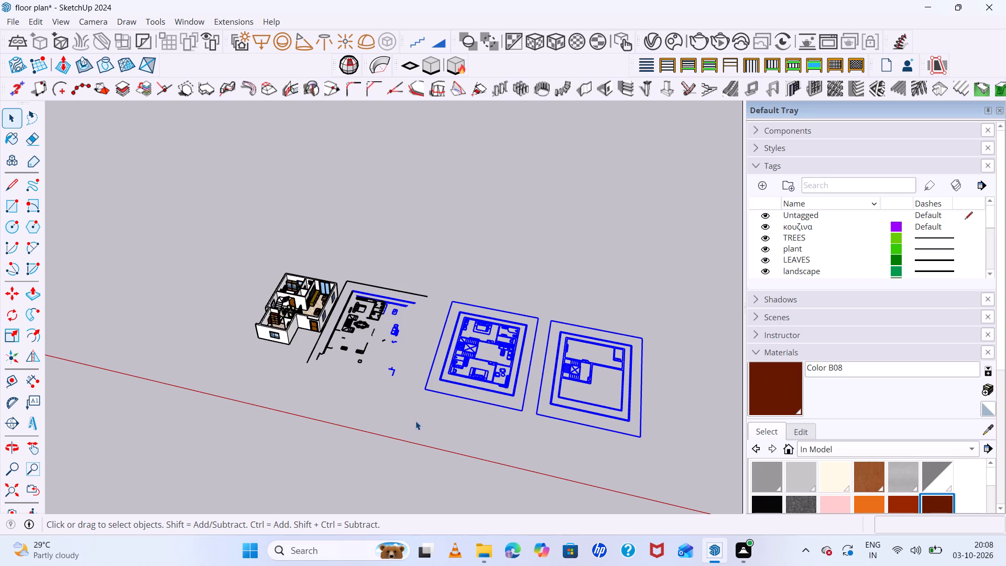
{"action": "key", "text": "Delete"}
{"action": "left_click_drag", "start_coordinate": [447, 276], "coordinate": [337, 353]}
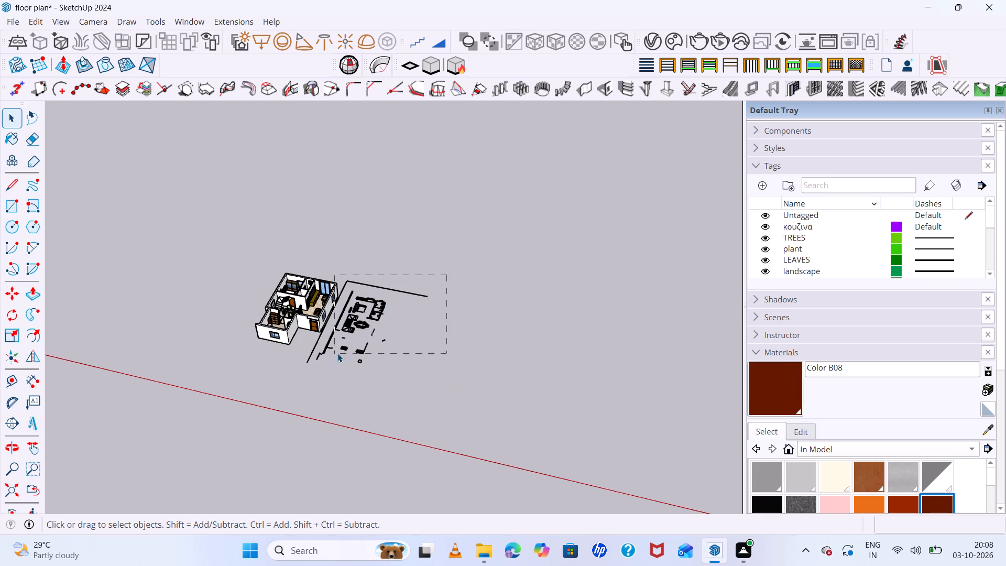
{"action": "left_click_drag", "start_coordinate": [337, 353], "coordinate": [354, 350]}
{"action": "key", "text": "Delete"}
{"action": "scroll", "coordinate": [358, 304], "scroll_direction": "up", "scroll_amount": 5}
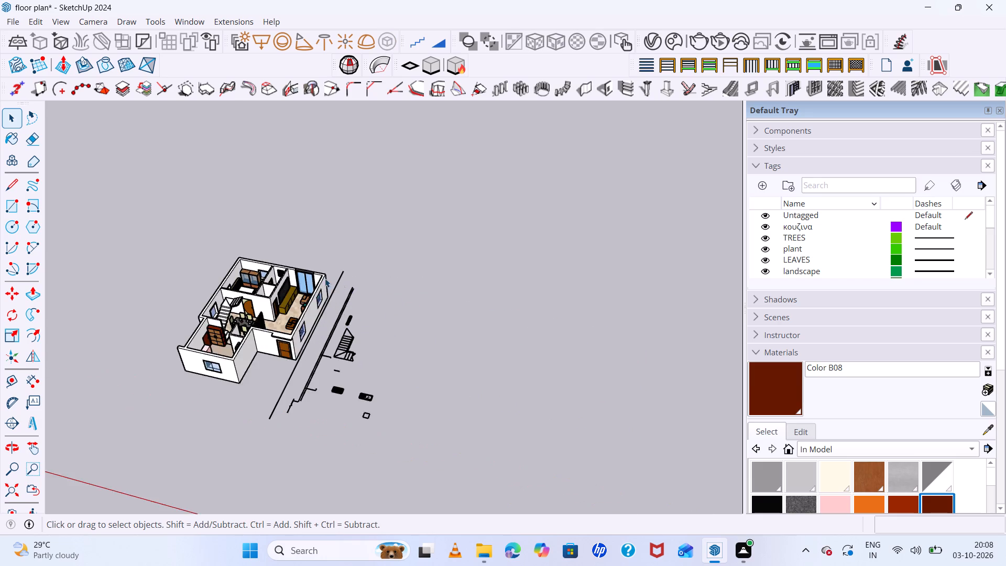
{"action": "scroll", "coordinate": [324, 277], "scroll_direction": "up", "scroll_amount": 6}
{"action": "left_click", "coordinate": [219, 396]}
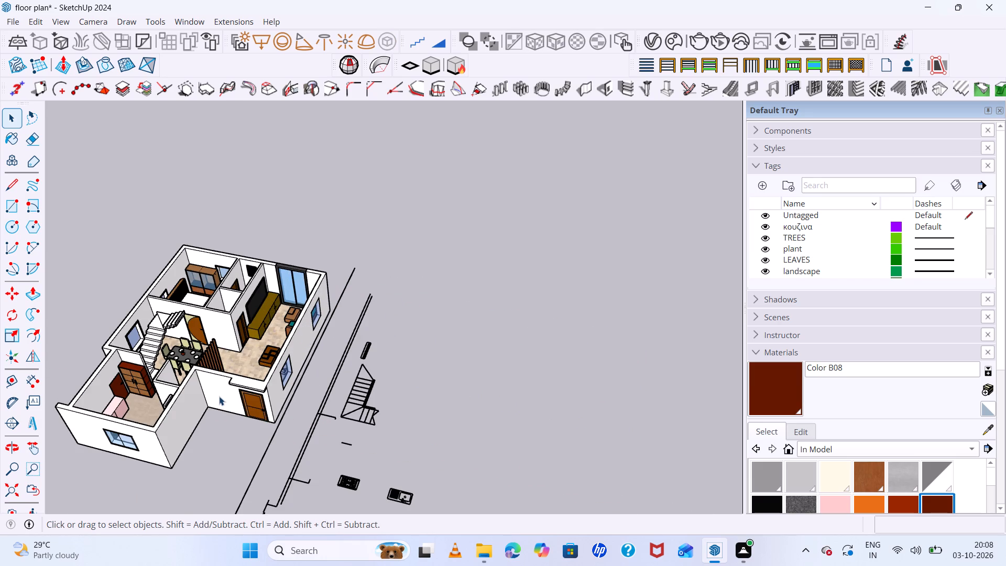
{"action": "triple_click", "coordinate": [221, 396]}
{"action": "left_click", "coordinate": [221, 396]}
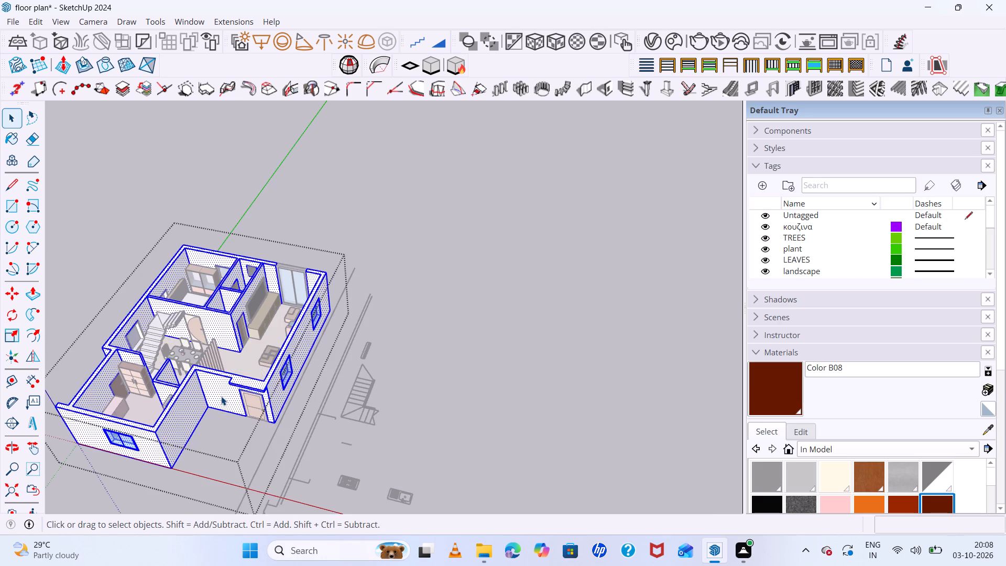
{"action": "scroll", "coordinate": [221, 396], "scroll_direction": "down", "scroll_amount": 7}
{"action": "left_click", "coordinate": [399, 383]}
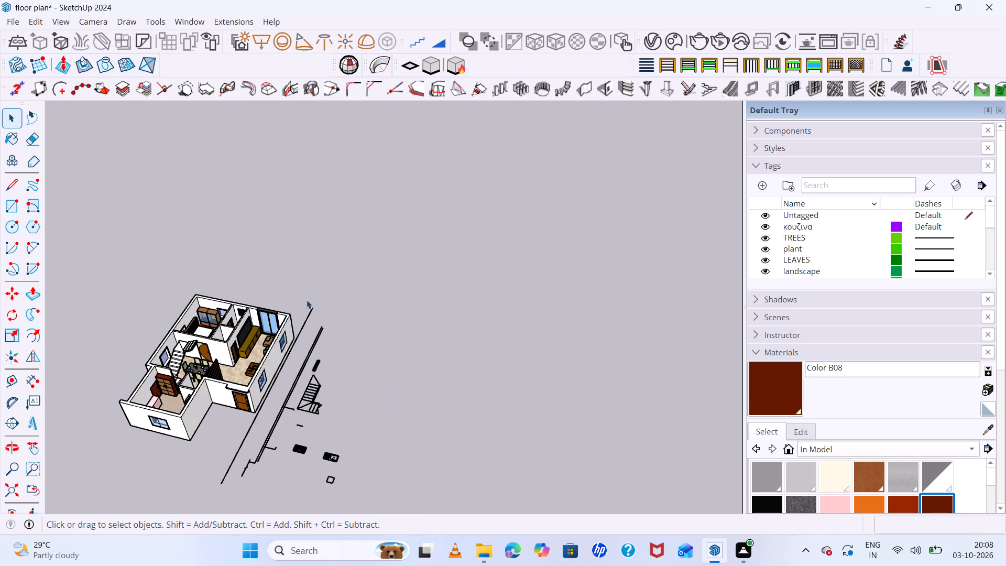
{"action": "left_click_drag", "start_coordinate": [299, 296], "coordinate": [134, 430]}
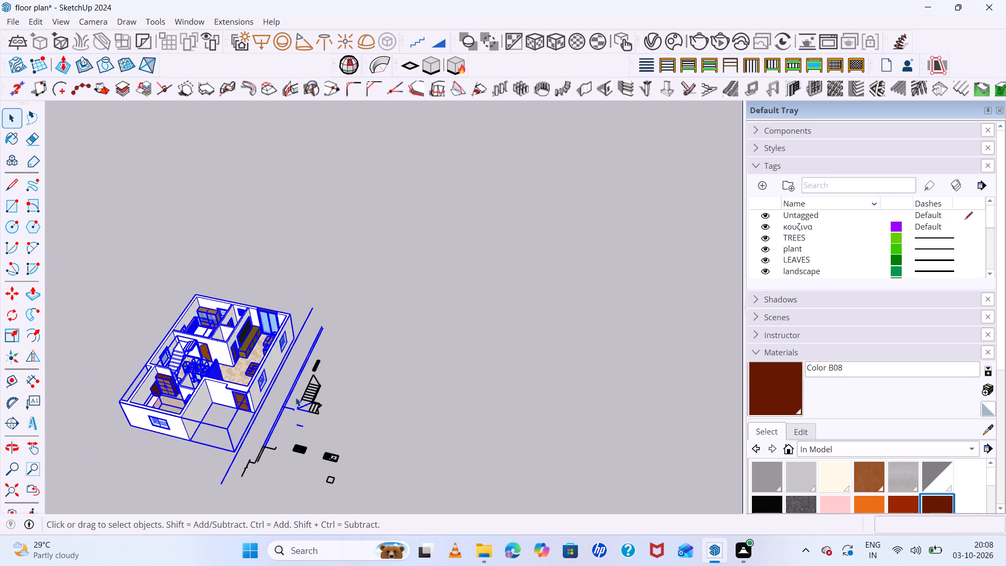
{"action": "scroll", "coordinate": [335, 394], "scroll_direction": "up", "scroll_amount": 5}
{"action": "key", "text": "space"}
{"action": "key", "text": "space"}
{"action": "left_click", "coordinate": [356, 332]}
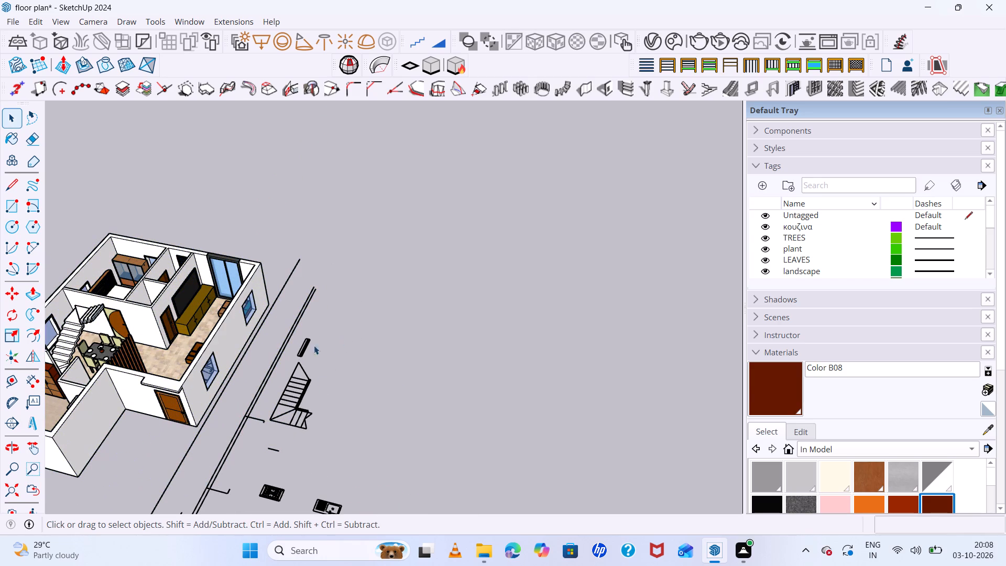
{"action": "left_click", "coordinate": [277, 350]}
Erase the long boundary line and most of the wall lines of the leftover plan beside the house.
{"action": "key", "text": "e"}
{"action": "left_click_drag", "start_coordinate": [277, 276], "coordinate": [295, 306]}
{"action": "left_click_drag", "start_coordinate": [308, 311], "coordinate": [335, 351]}
{"action": "left_click_drag", "start_coordinate": [302, 307], "coordinate": [312, 327]}
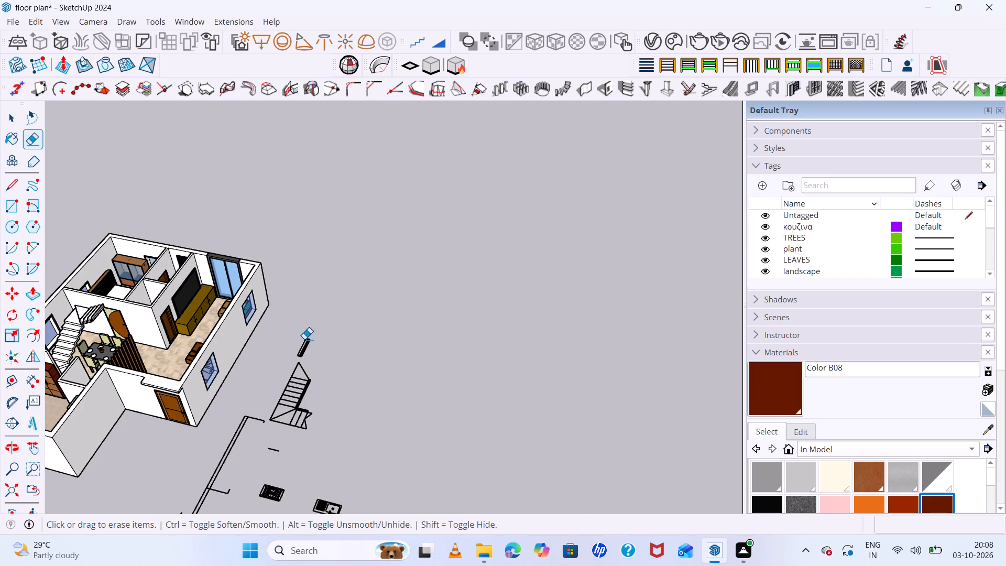
{"action": "left_click_drag", "start_coordinate": [291, 371], "coordinate": [304, 398]}
{"action": "left_click_drag", "start_coordinate": [309, 331], "coordinate": [302, 380]}
{"action": "scroll", "coordinate": [321, 345], "scroll_direction": "down", "scroll_amount": 12}
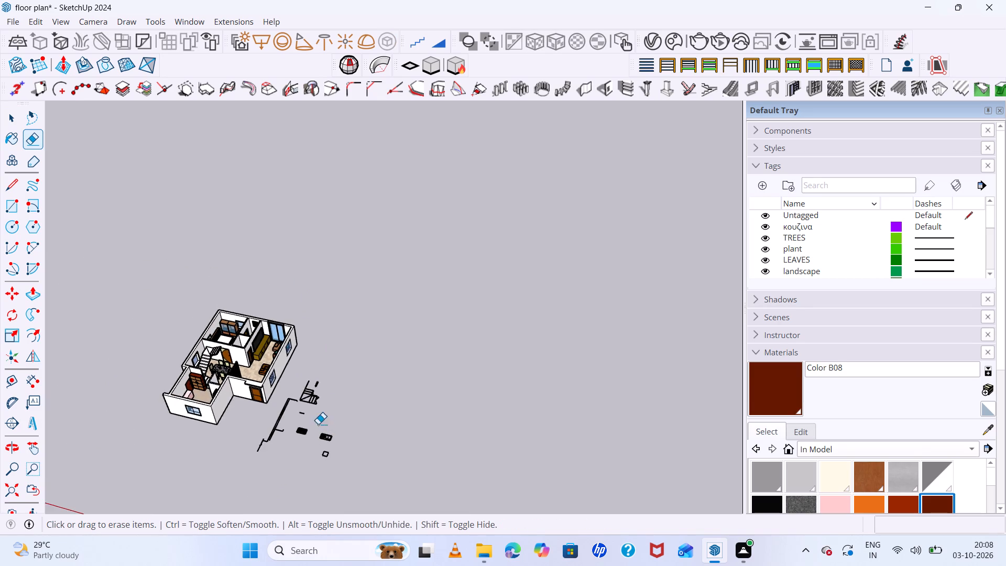
{"action": "scroll", "coordinate": [264, 432], "scroll_direction": "up", "scroll_amount": 5}
{"action": "left_click_drag", "start_coordinate": [273, 435], "coordinate": [312, 451]}
{"action": "left_click_drag", "start_coordinate": [323, 452], "coordinate": [355, 460]}
{"action": "left_click_drag", "start_coordinate": [249, 445], "coordinate": [298, 463]}
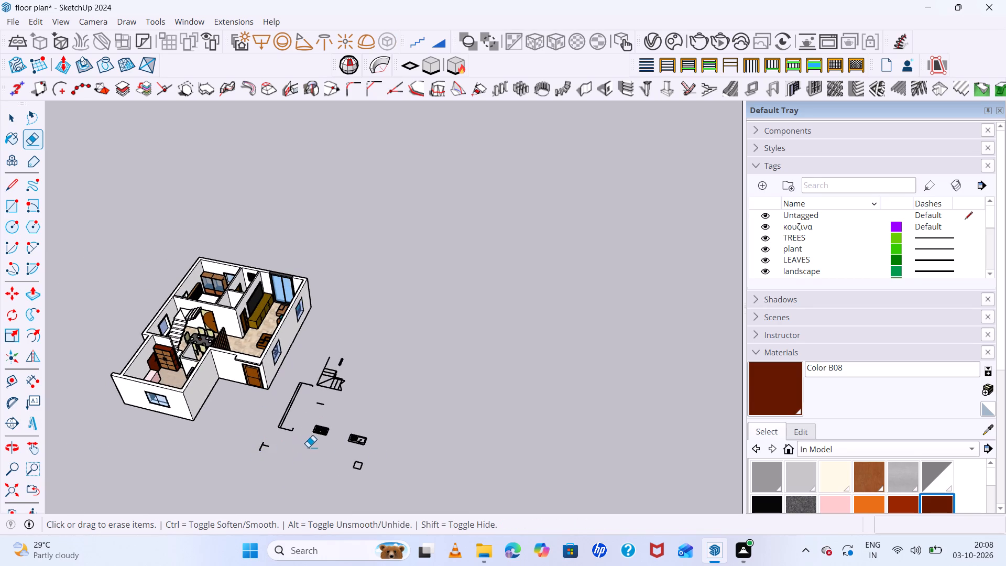
{"action": "left_click_drag", "start_coordinate": [273, 446], "coordinate": [231, 448]}
{"action": "left_click_drag", "start_coordinate": [265, 443], "coordinate": [248, 449]}
Erase the 2D staircase symbol from the leftover plan linework beside the house.
{"action": "left_click_drag", "start_coordinate": [373, 358], "coordinate": [327, 413]}
{"action": "left_click_drag", "start_coordinate": [351, 355], "coordinate": [309, 411]}
{"action": "left_click_drag", "start_coordinate": [335, 363], "coordinate": [307, 399]}
{"action": "left_click_drag", "start_coordinate": [338, 357], "coordinate": [314, 392]}
{"action": "left_click_drag", "start_coordinate": [356, 353], "coordinate": [317, 394]}
{"action": "left_click", "coordinate": [317, 394]}
{"action": "left_click_drag", "start_coordinate": [344, 371], "coordinate": [330, 397]}
{"action": "left_click_drag", "start_coordinate": [347, 373], "coordinate": [335, 406]}
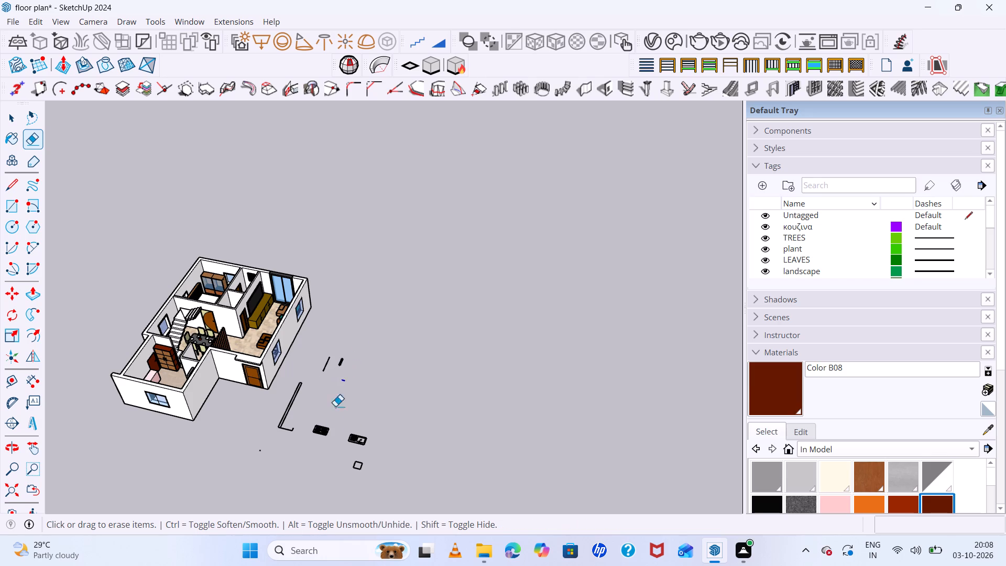
{"action": "left_click_drag", "start_coordinate": [335, 406], "coordinate": [332, 425]}
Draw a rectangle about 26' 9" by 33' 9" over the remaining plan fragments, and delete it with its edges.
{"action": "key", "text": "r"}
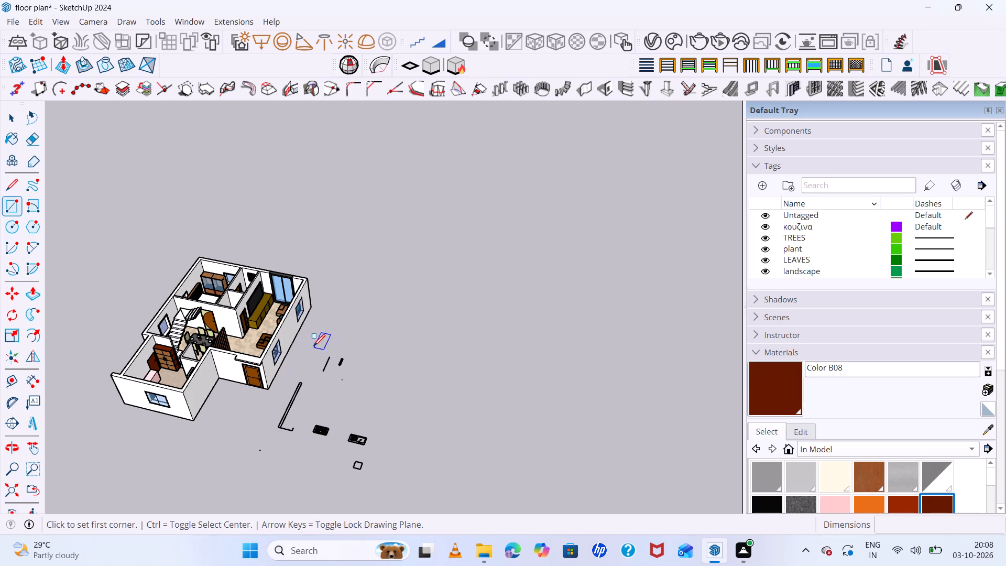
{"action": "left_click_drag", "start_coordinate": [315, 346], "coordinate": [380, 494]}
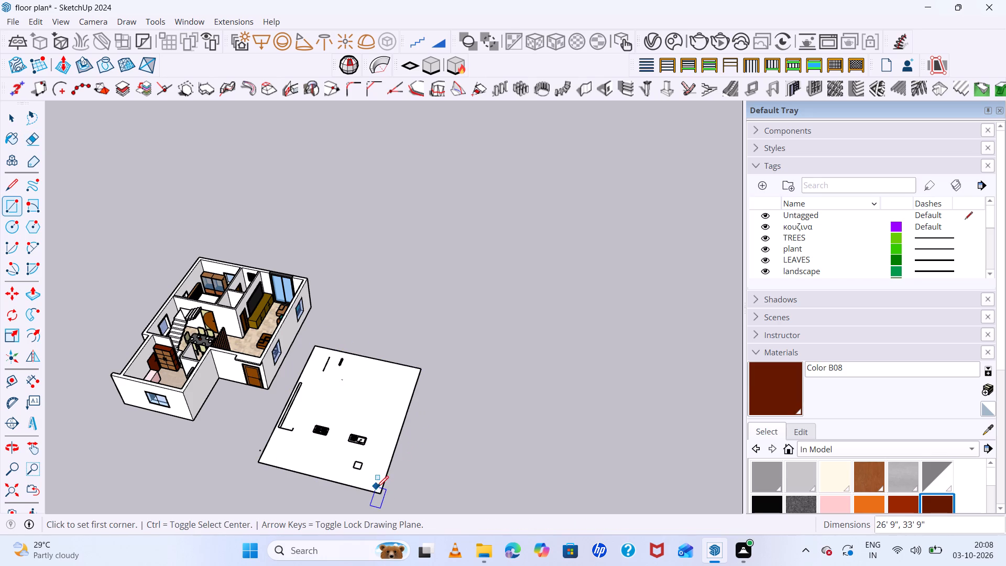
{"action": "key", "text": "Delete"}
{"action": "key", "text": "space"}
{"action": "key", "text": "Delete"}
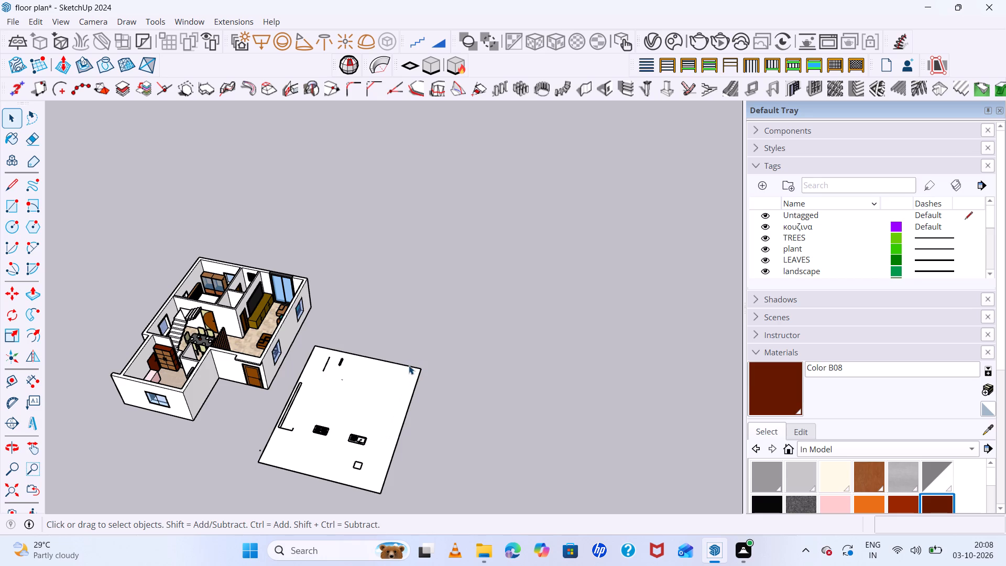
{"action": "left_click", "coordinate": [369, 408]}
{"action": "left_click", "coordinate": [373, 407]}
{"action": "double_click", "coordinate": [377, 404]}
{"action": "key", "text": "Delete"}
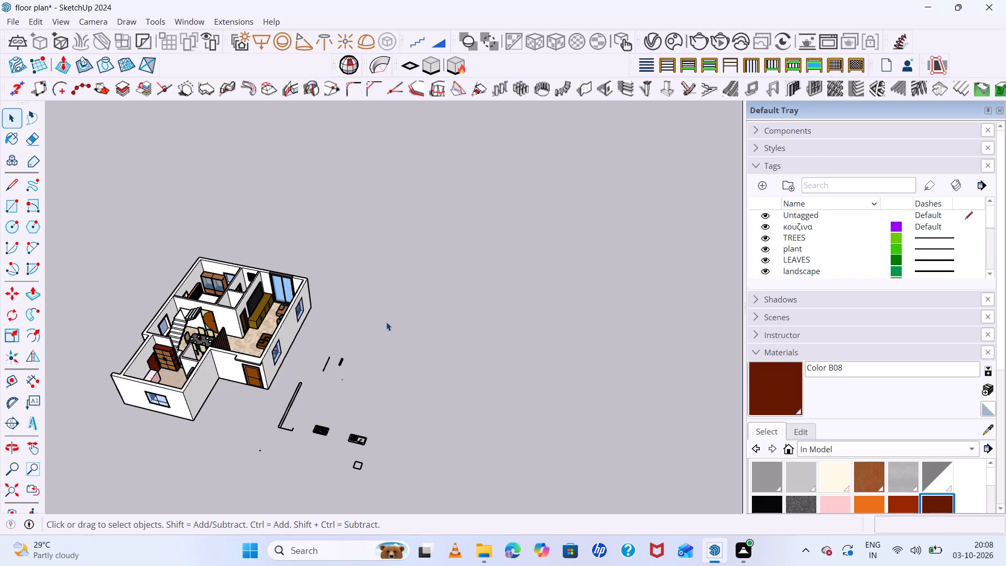
Delete all the remaining floor plan fragments and stray lines on the ground beside the house.
{"action": "left_click_drag", "start_coordinate": [385, 322], "coordinate": [301, 457]}
{"action": "key", "text": "space"}
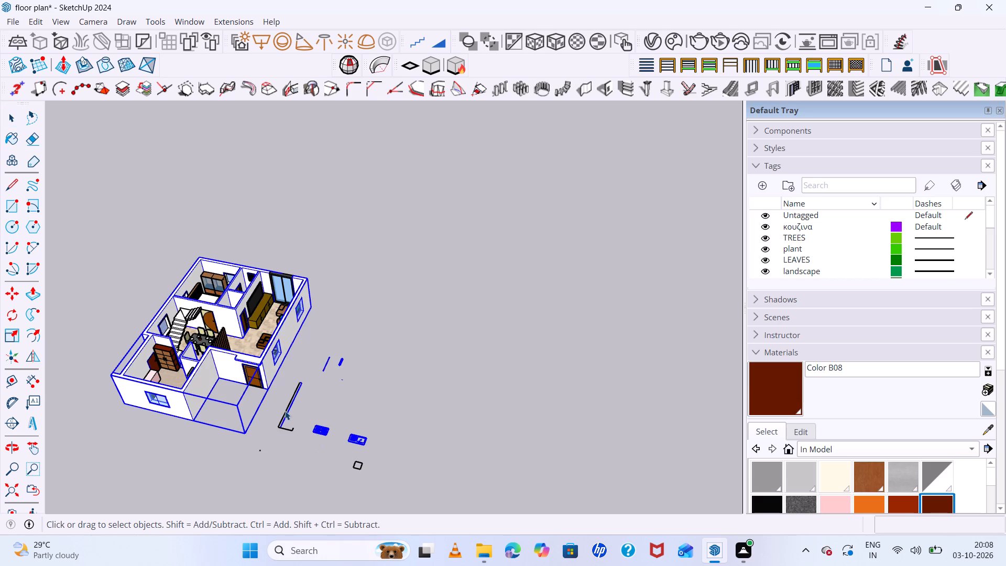
{"action": "left_click", "coordinate": [288, 394]}
{"action": "left_click_drag", "start_coordinate": [295, 363], "coordinate": [413, 496]}
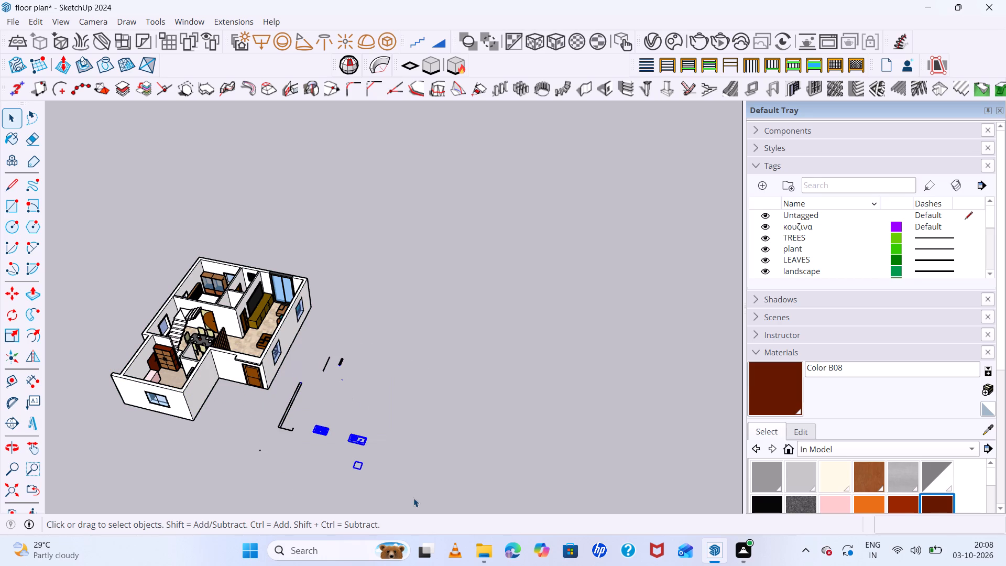
{"action": "key", "text": "Delete"}
{"action": "left_click_drag", "start_coordinate": [354, 338], "coordinate": [325, 396]}
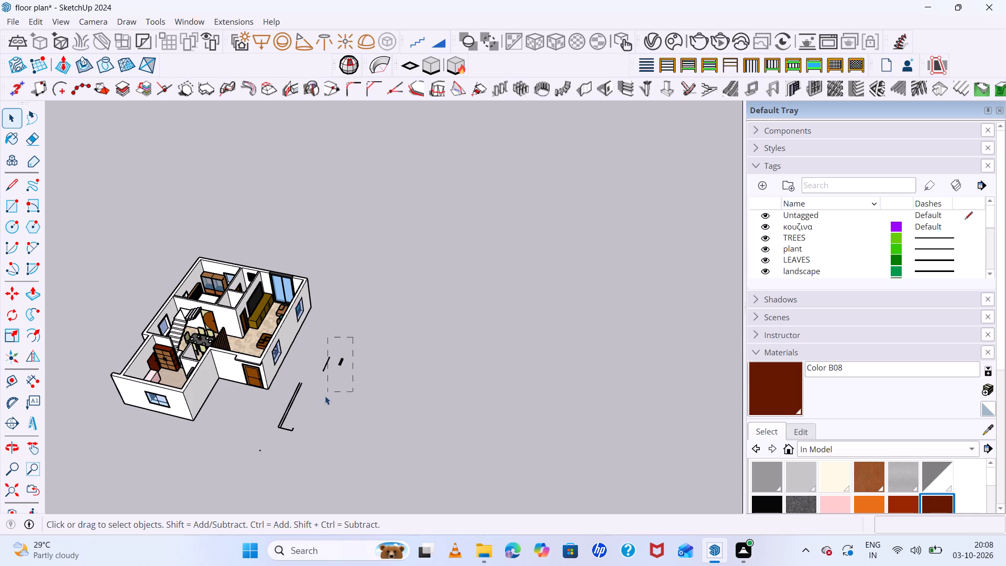
{"action": "left_click_drag", "start_coordinate": [325, 396], "coordinate": [301, 430]}
{"action": "key", "text": "Delete"}
{"action": "left_click_drag", "start_coordinate": [303, 374], "coordinate": [281, 434]}
{"action": "left_click_drag", "start_coordinate": [281, 434], "coordinate": [280, 438]}
{"action": "key", "text": "Delete"}
{"action": "left_click_drag", "start_coordinate": [262, 441], "coordinate": [257, 460]}
{"action": "key", "text": "Delete"}
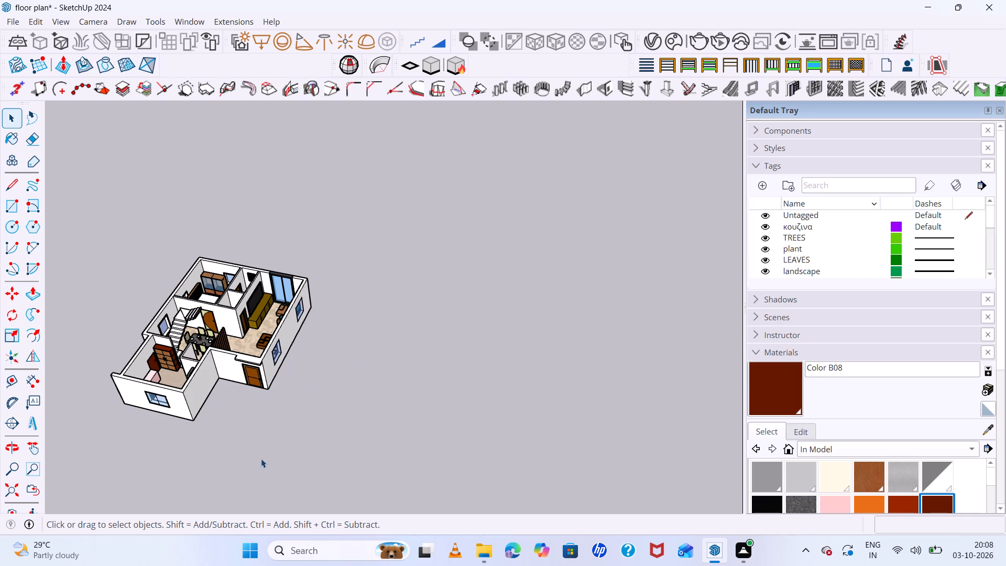
Move the staircase by its lower corner landing into the wall corner beside the kitchen, closing the gap along the window wall.
{"action": "scroll", "coordinate": [281, 428], "scroll_direction": "down", "scroll_amount": 6}
{"action": "middle_click_drag", "start_coordinate": [239, 423], "coordinate": [348, 423]}
{"action": "scroll", "coordinate": [349, 423], "scroll_direction": "down", "scroll_amount": 1}
{"action": "scroll", "coordinate": [323, 464], "scroll_direction": "up", "scroll_amount": 7}
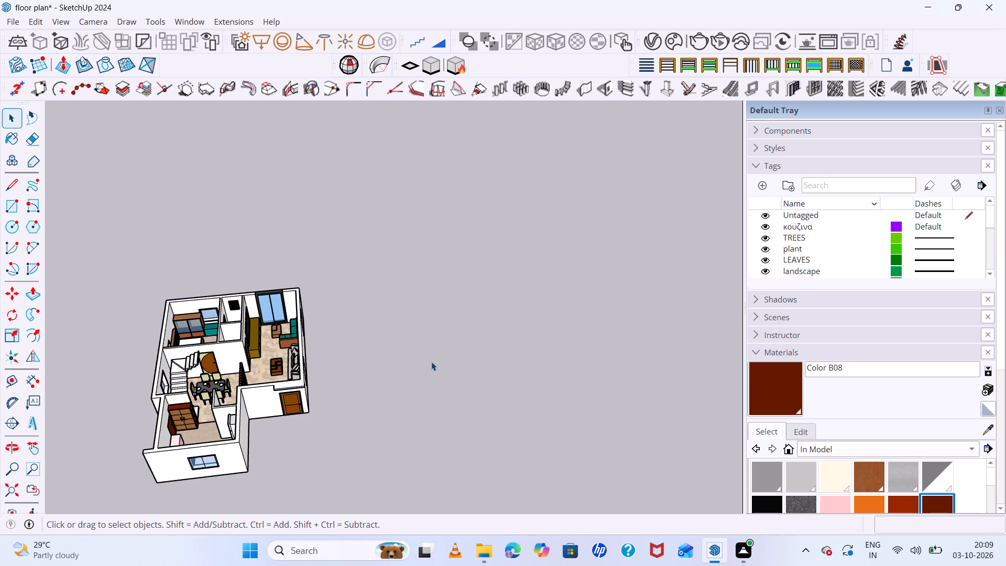
{"action": "scroll", "coordinate": [432, 358], "scroll_direction": "down", "scroll_amount": 5}
{"action": "scroll", "coordinate": [351, 390], "scroll_direction": "up", "scroll_amount": 12}
{"action": "scroll", "coordinate": [495, 323], "scroll_direction": "down", "scroll_amount": 10}
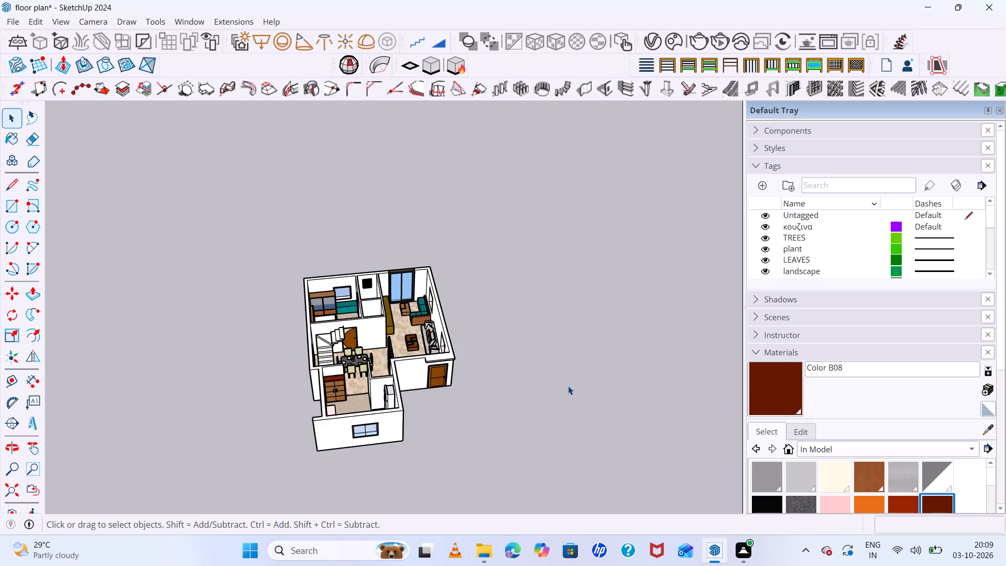
{"action": "scroll", "coordinate": [568, 386], "scroll_direction": "down", "scroll_amount": 2}
{"action": "middle_click_drag", "start_coordinate": [566, 392], "coordinate": [473, 515]}
{"action": "scroll", "coordinate": [351, 361], "scroll_direction": "up", "scroll_amount": 20}
{"action": "scroll", "coordinate": [351, 361], "scroll_direction": "up", "scroll_amount": 3}
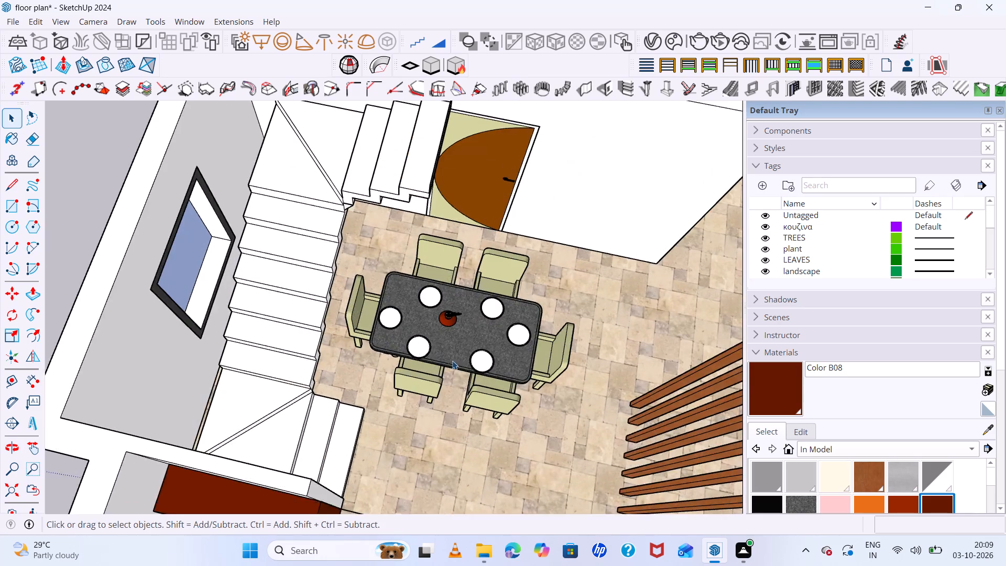
{"action": "middle_click_drag", "start_coordinate": [488, 362], "coordinate": [327, 388]}
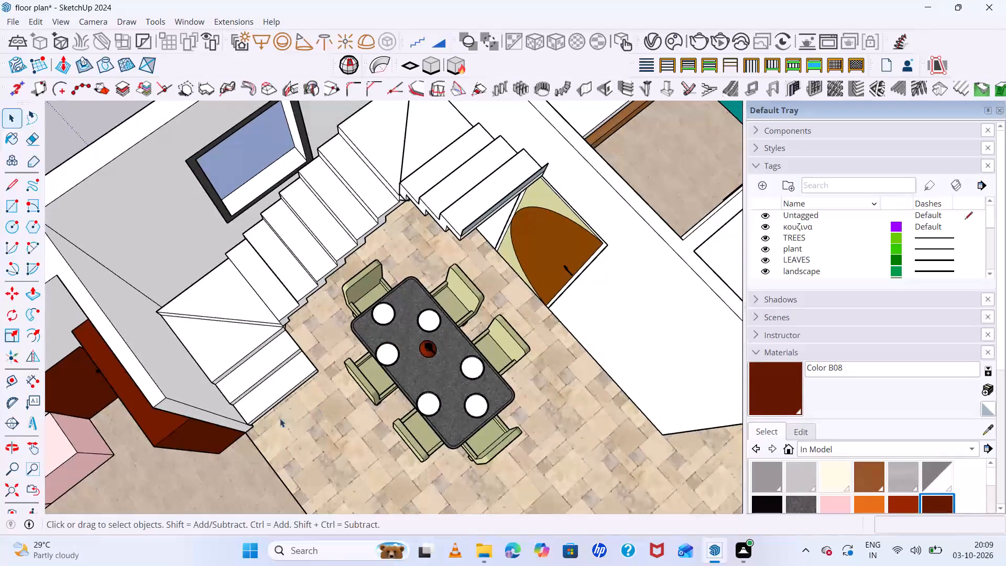
{"action": "scroll", "coordinate": [278, 419], "scroll_direction": "up", "scroll_amount": 6}
{"action": "scroll", "coordinate": [218, 374], "scroll_direction": "down", "scroll_amount": 6}
{"action": "middle_click_drag", "start_coordinate": [295, 401], "coordinate": [601, 397]}
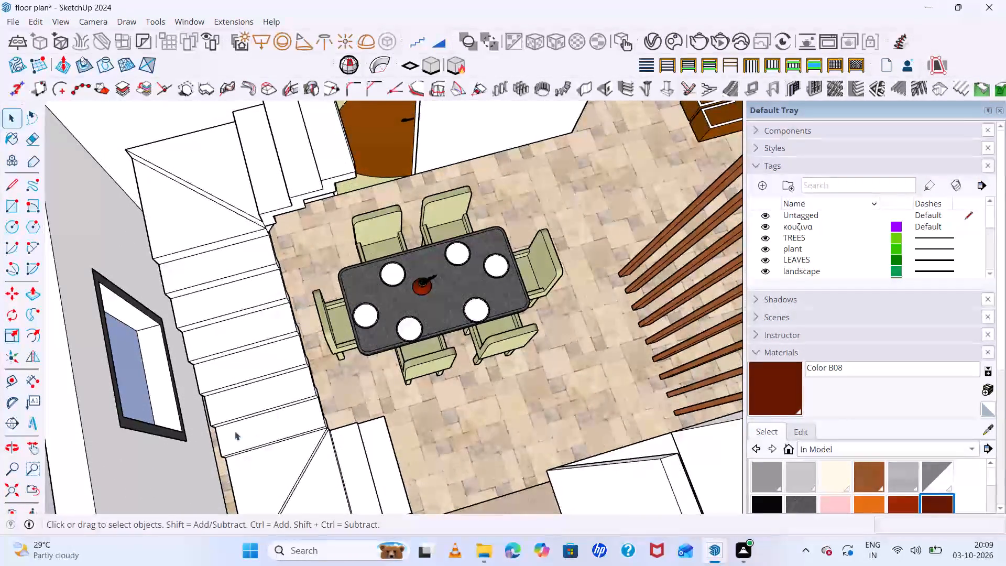
{"action": "scroll", "coordinate": [220, 432], "scroll_direction": "up", "scroll_amount": 6}
{"action": "scroll", "coordinate": [309, 380], "scroll_direction": "down", "scroll_amount": 12}
{"action": "scroll", "coordinate": [340, 469], "scroll_direction": "up", "scroll_amount": 13}
{"action": "middle_click_drag", "start_coordinate": [347, 445], "coordinate": [356, 487]}
{"action": "scroll", "coordinate": [356, 488], "scroll_direction": "up", "scroll_amount": 6}
{"action": "left_click", "coordinate": [353, 454]}
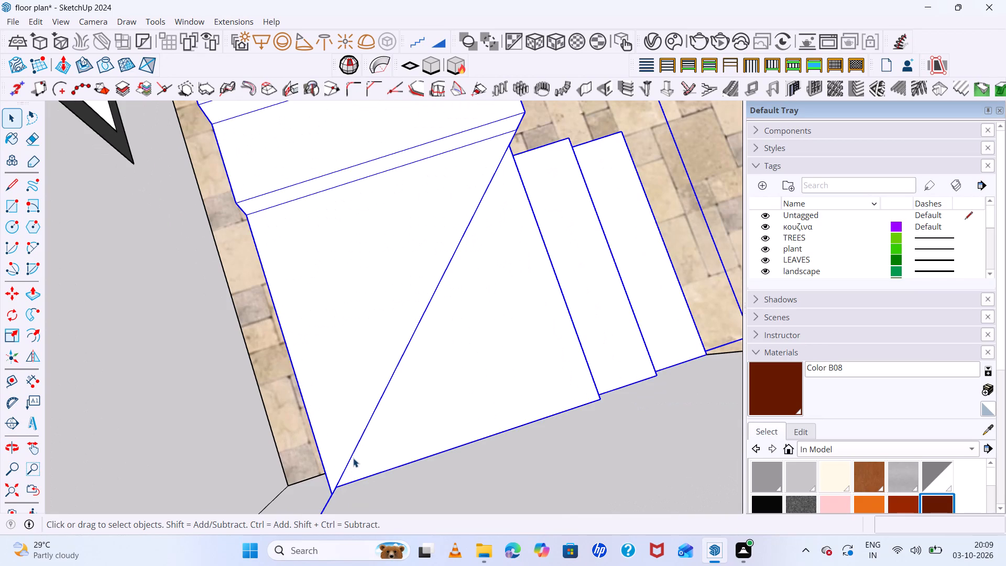
{"action": "key", "text": "m"}
{"action": "scroll", "coordinate": [326, 483], "scroll_direction": "up", "scroll_amount": 4}
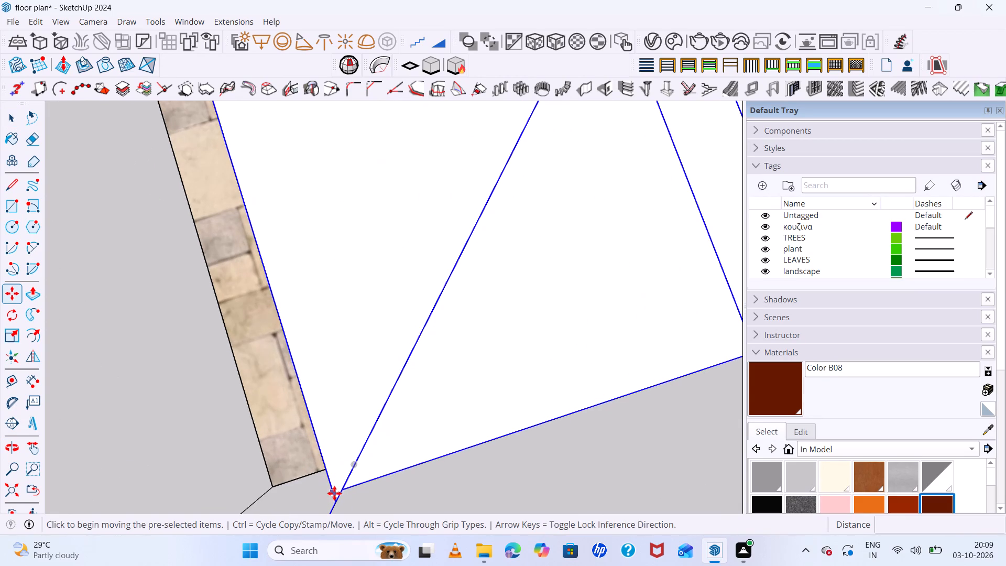
{"action": "left_click", "coordinate": [336, 499]}
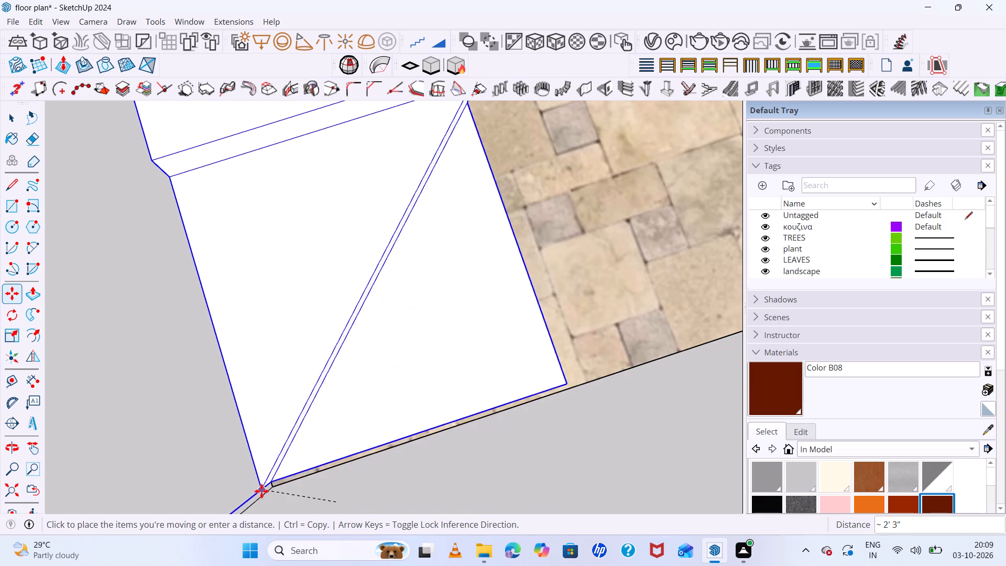
{"action": "left_click", "coordinate": [265, 499]}
Deselect the staircase and examine how it sits against the walls and around the dining area from several sides.
{"action": "scroll", "coordinate": [294, 471], "scroll_direction": "down", "scroll_amount": 18}
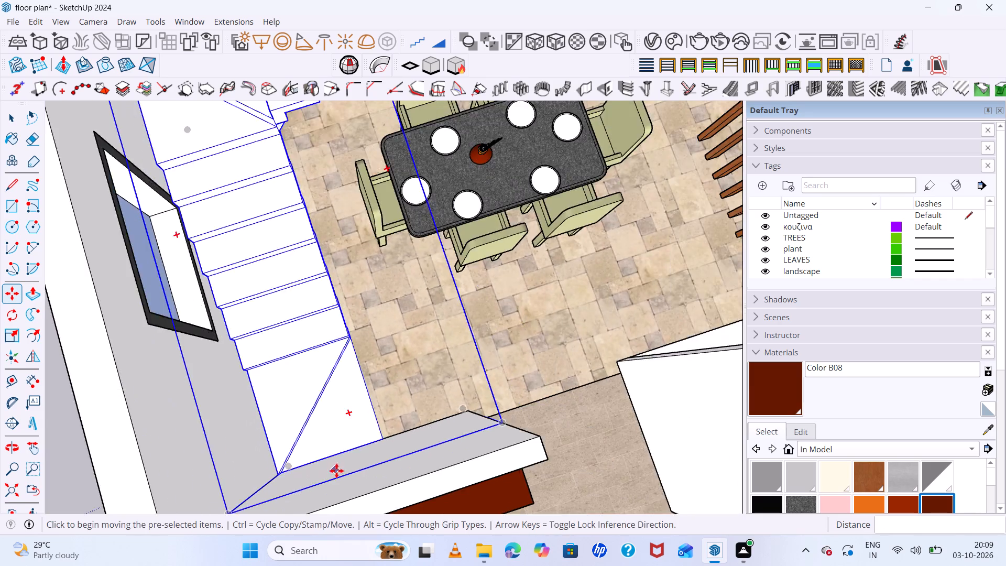
{"action": "scroll", "coordinate": [336, 471], "scroll_direction": "down", "scroll_amount": 3}
{"action": "middle_click_drag", "start_coordinate": [408, 482], "coordinate": [7, 374]}
{"action": "middle_click", "coordinate": [7, 374]}
{"action": "scroll", "coordinate": [233, 362], "scroll_direction": "down", "scroll_amount": 10}
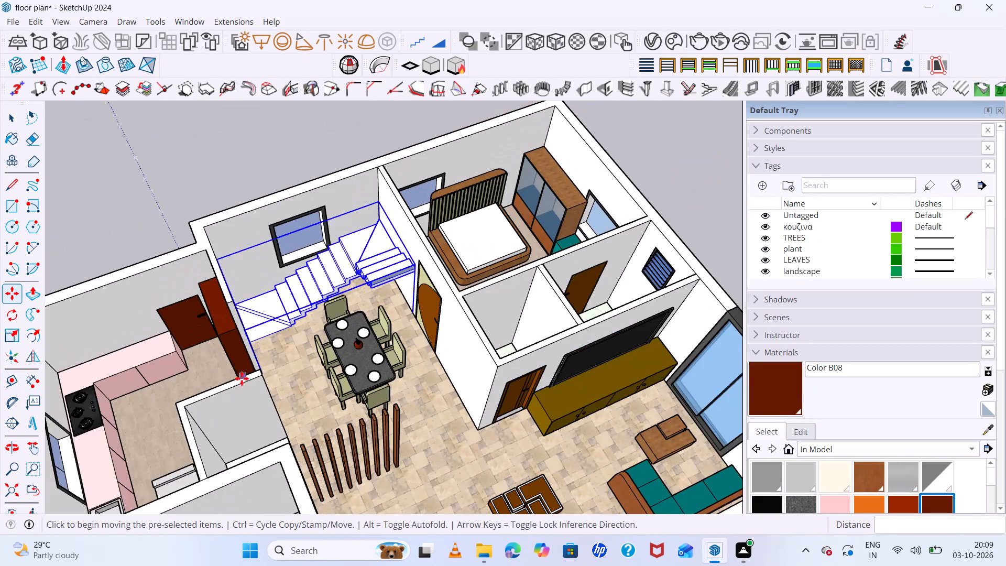
{"action": "scroll", "coordinate": [242, 378], "scroll_direction": "down", "scroll_amount": 2}
{"action": "key", "text": "space"}
{"action": "left_click", "coordinate": [230, 181]}
{"action": "scroll", "coordinate": [321, 373], "scroll_direction": "up", "scroll_amount": 2}
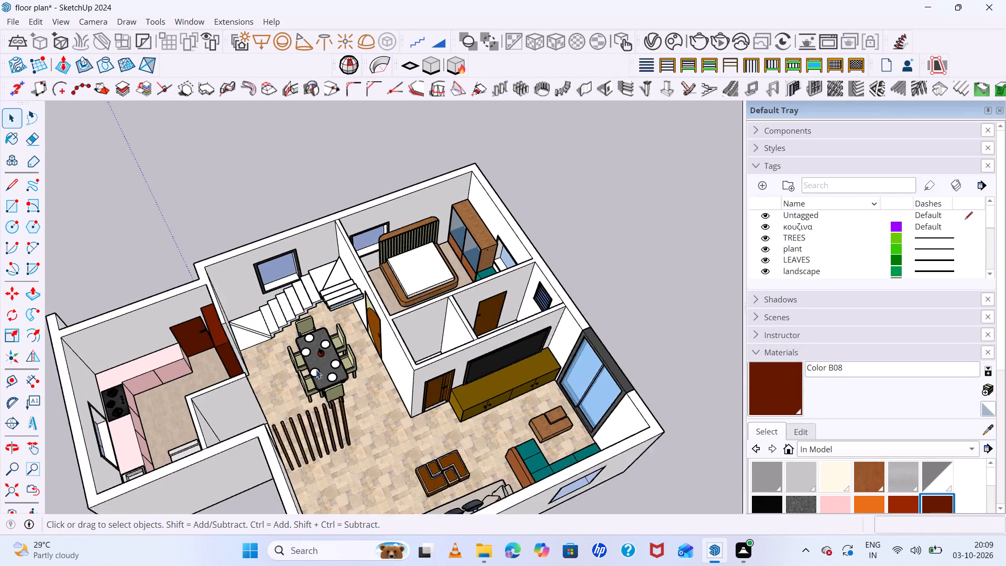
{"action": "scroll", "coordinate": [316, 369], "scroll_direction": "up", "scroll_amount": 8}
{"action": "middle_click_drag", "start_coordinate": [330, 363], "coordinate": [526, 405]}
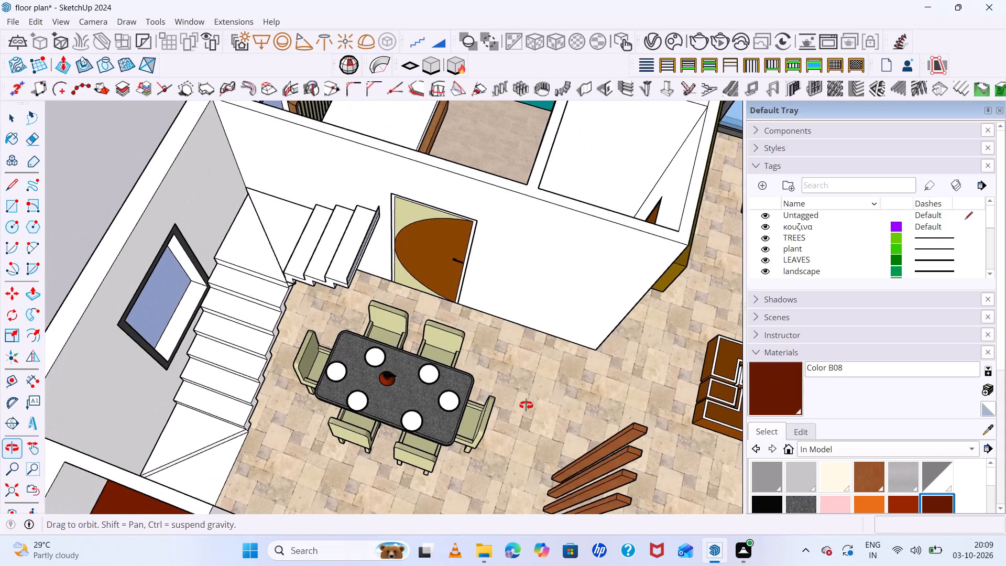
{"action": "middle_click_drag", "start_coordinate": [526, 405], "coordinate": [234, 404]}
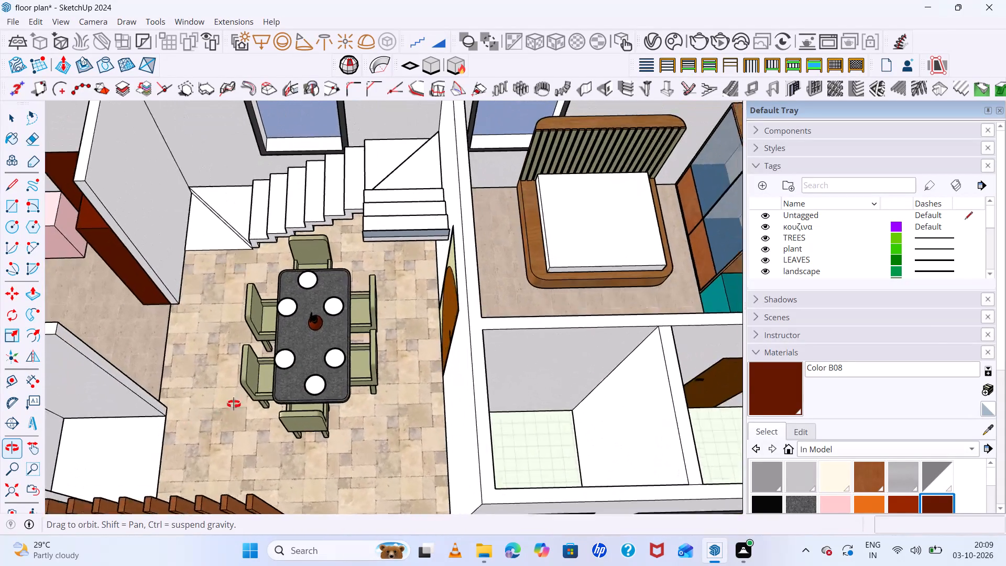
{"action": "middle_click_drag", "start_coordinate": [234, 404], "coordinate": [590, 349]}
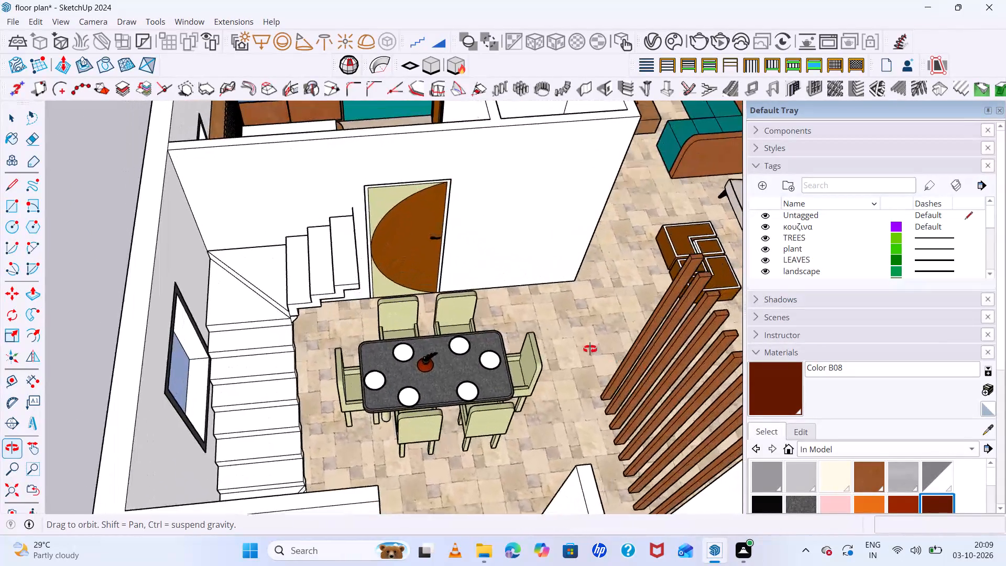
{"action": "middle_click_drag", "start_coordinate": [590, 349], "coordinate": [222, 329]}
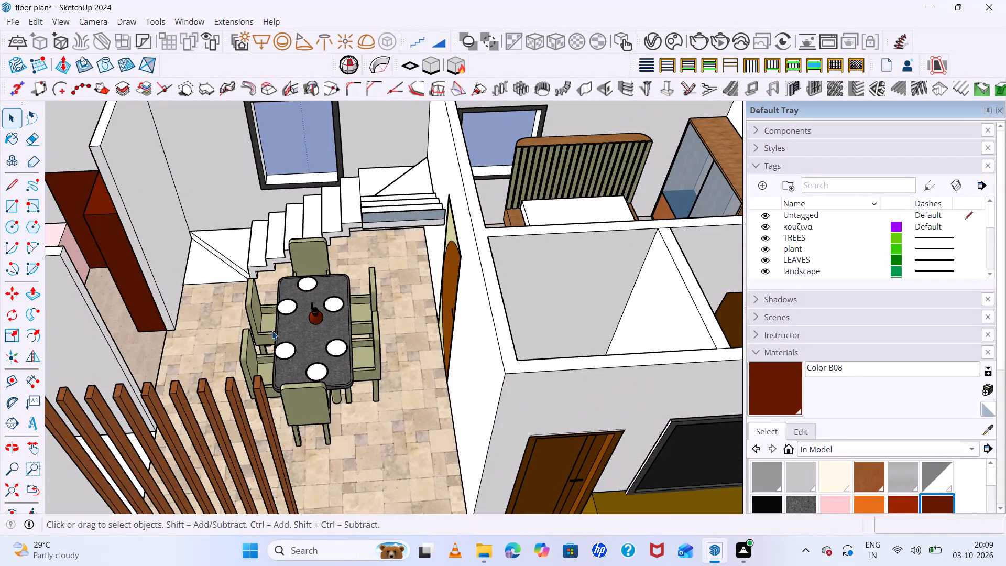
Move the staircase 1', and move it again about 3' 7" by its upper corner against the bedroom partition wall.
{"action": "left_click", "coordinate": [409, 202]}
{"action": "key", "text": "m"}
{"action": "left_click", "coordinate": [398, 213]}
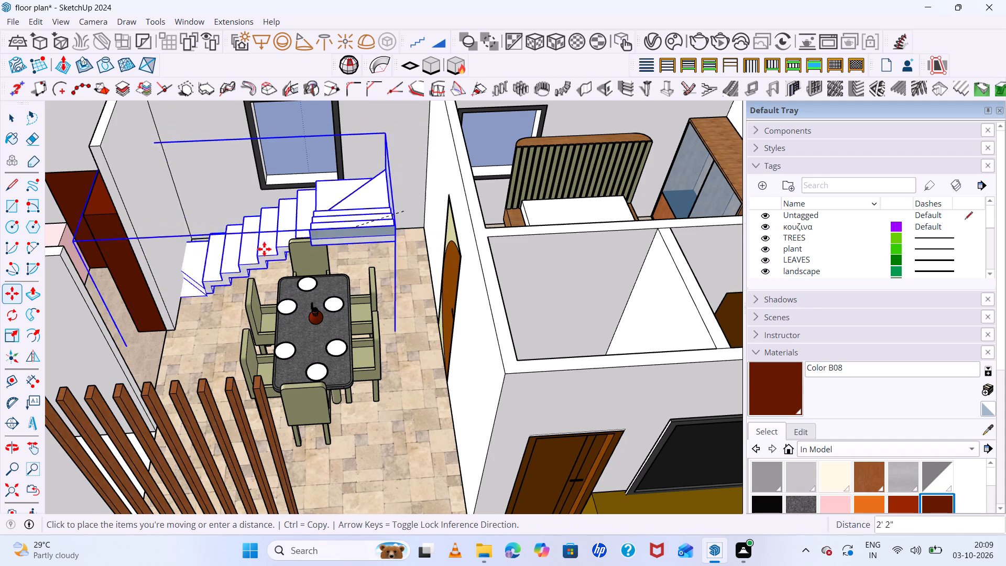
{"action": "scroll", "coordinate": [253, 266], "scroll_direction": "down", "scroll_amount": 14}
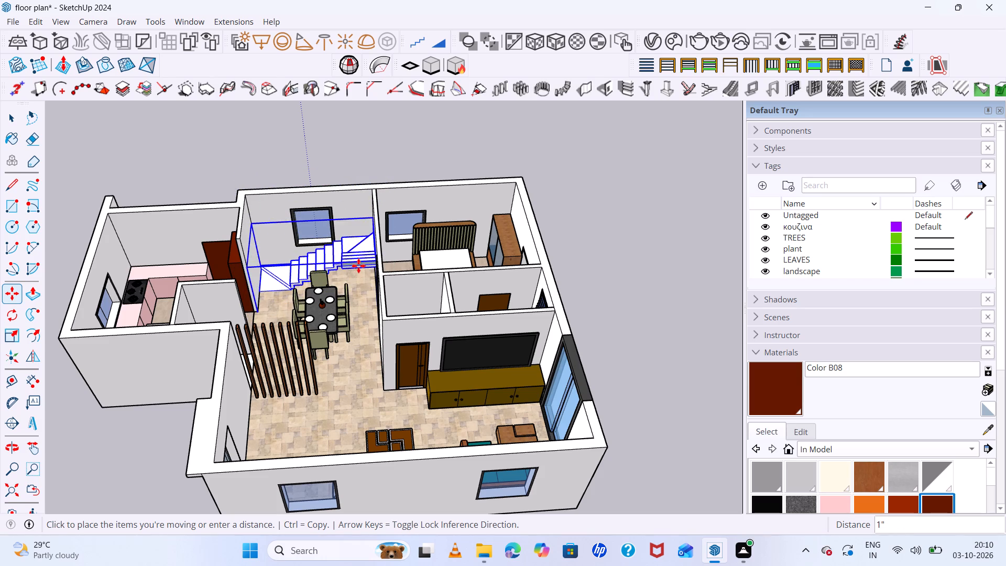
{"action": "left_click", "coordinate": [358, 269]}
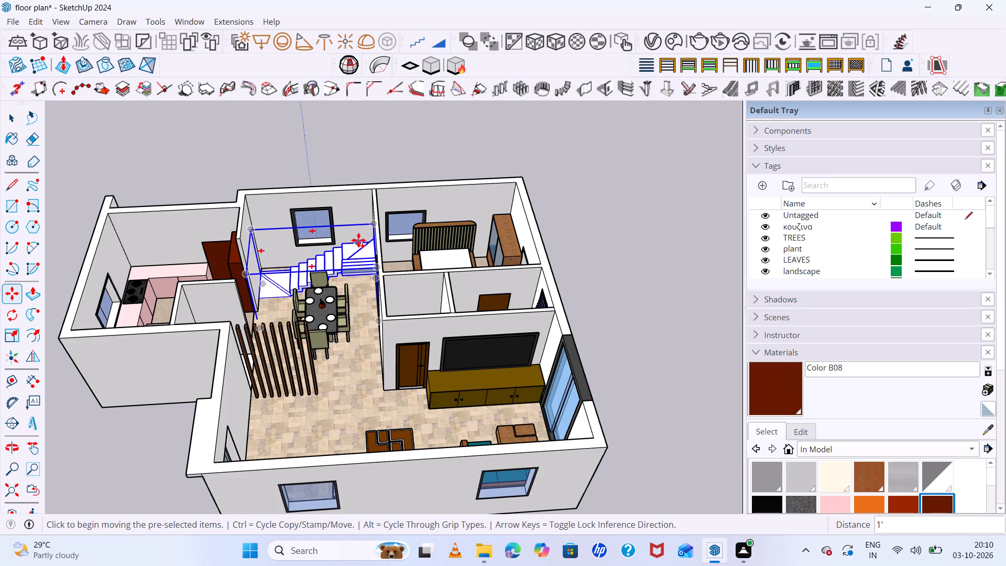
{"action": "scroll", "coordinate": [363, 237], "scroll_direction": "up", "scroll_amount": 5}
{"action": "left_click", "coordinate": [373, 217]}
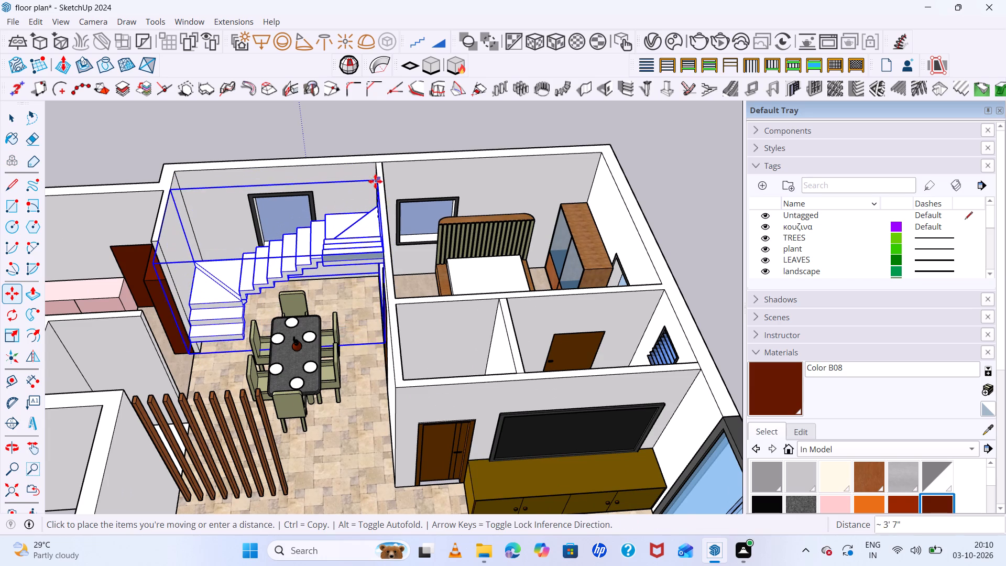
{"action": "left_click", "coordinate": [375, 180]}
Move the staircase about 1' by its bottom step's corner toward the end of the kitchen wall.
{"action": "scroll", "coordinate": [233, 311], "scroll_direction": "up", "scroll_amount": 12}
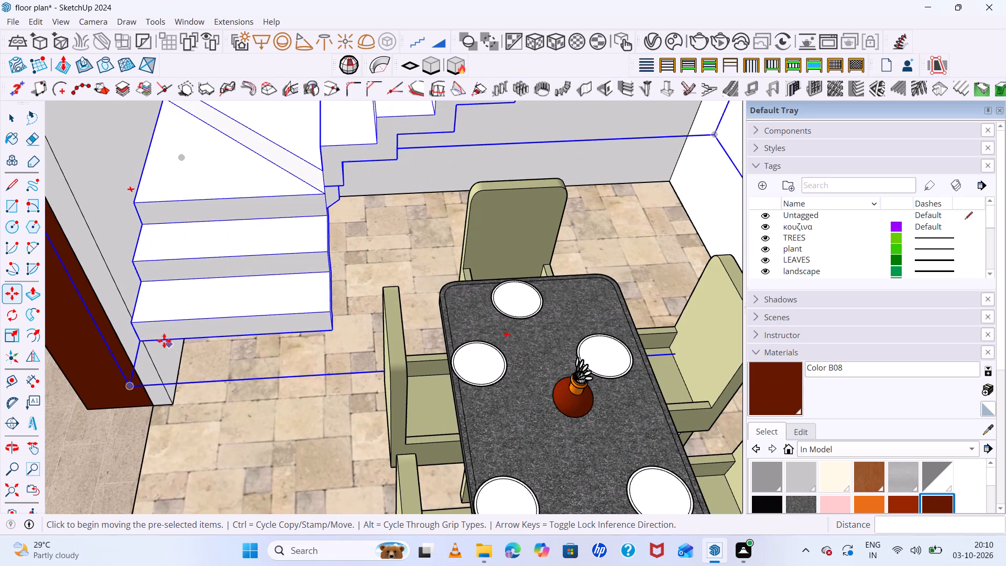
{"action": "left_click", "coordinate": [139, 342]}
{"action": "left_click_drag", "start_coordinate": [139, 342], "coordinate": [144, 344]}
{"action": "left_click", "coordinate": [178, 374]}
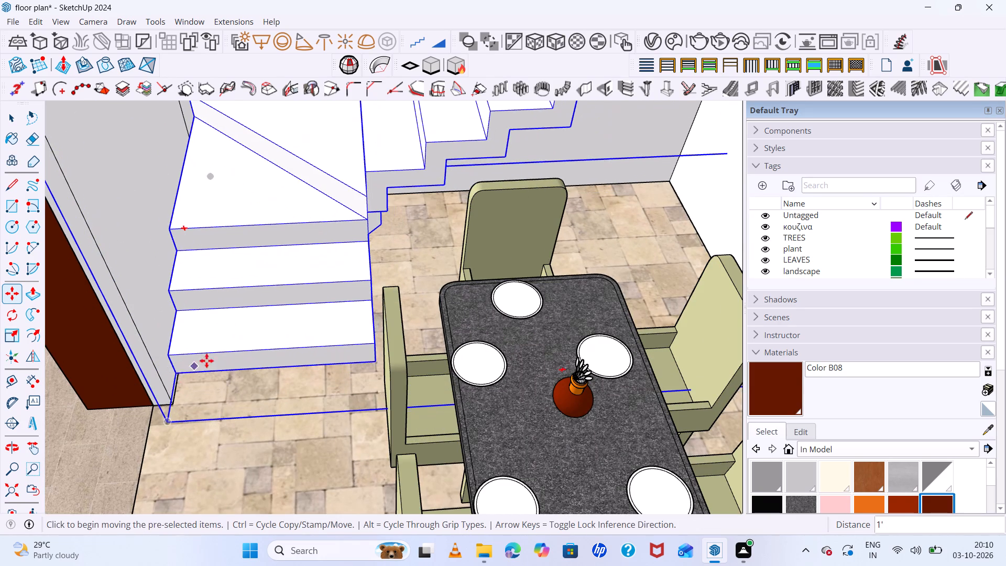
Move the staircase about 5" by its lower landing's corner onto the kitchen wall's edge.
{"action": "scroll", "coordinate": [206, 361], "scroll_direction": "down", "scroll_amount": 13}
{"action": "middle_click_drag", "start_coordinate": [244, 360], "coordinate": [366, 413]}
{"action": "scroll", "coordinate": [218, 323], "scroll_direction": "up", "scroll_amount": 12}
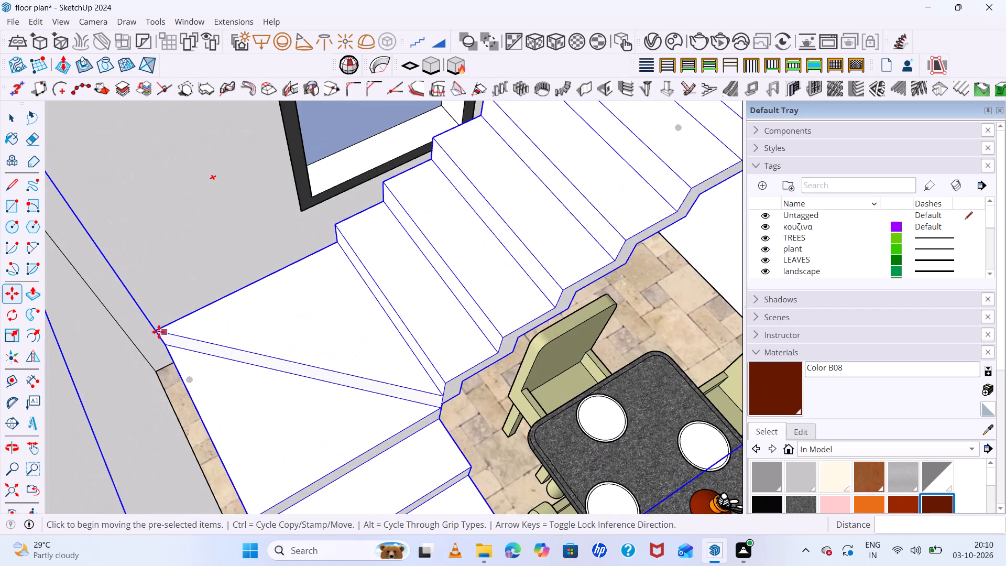
{"action": "double_click", "coordinate": [160, 333]}
{"action": "middle_click_drag", "start_coordinate": [181, 380], "coordinate": [192, 373]}
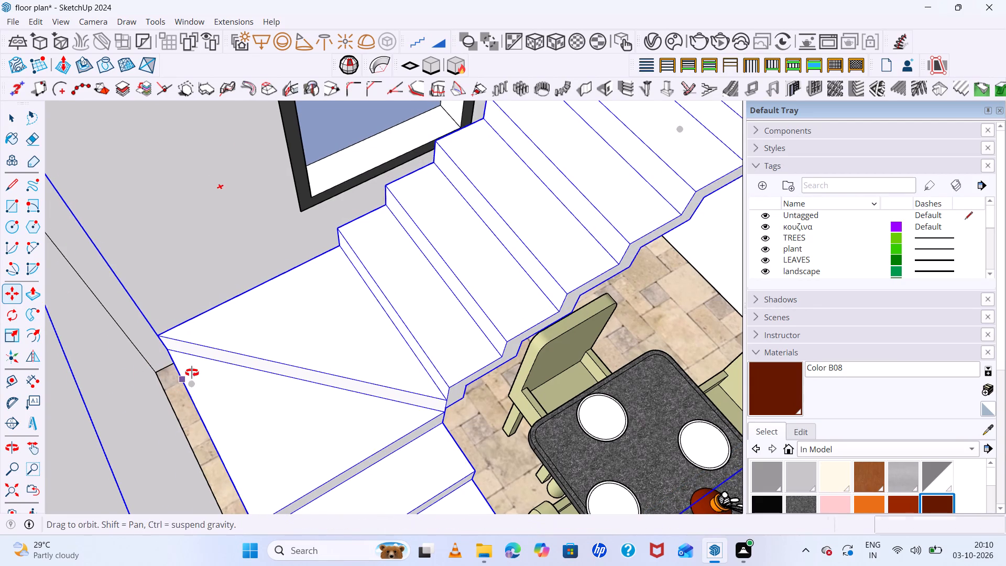
{"action": "middle_click_drag", "start_coordinate": [192, 373], "coordinate": [195, 366]}
{"action": "scroll", "coordinate": [173, 369], "scroll_direction": "up", "scroll_amount": 6}
{"action": "left_click", "coordinate": [152, 310]}
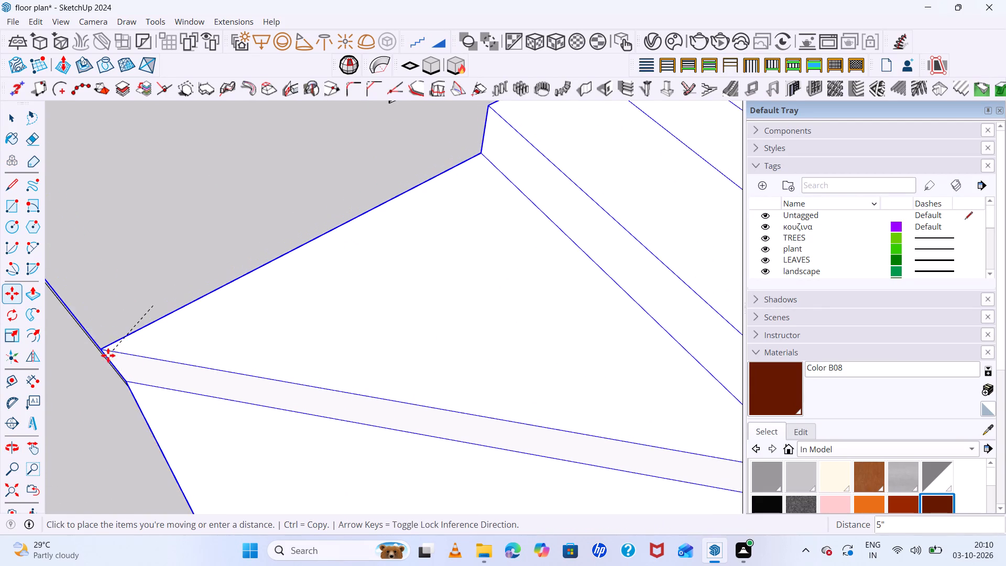
{"action": "left_click", "coordinate": [107, 356]}
Examine the staircase's lower steps and their position around the dining table.
{"action": "scroll", "coordinate": [107, 306], "scroll_direction": "down", "scroll_amount": 20}
{"action": "scroll", "coordinate": [107, 306], "scroll_direction": "down", "scroll_amount": 1}
{"action": "scroll", "coordinate": [243, 420], "scroll_direction": "up", "scroll_amount": 1}
{"action": "middle_click_drag", "start_coordinate": [244, 418], "coordinate": [238, 348]}
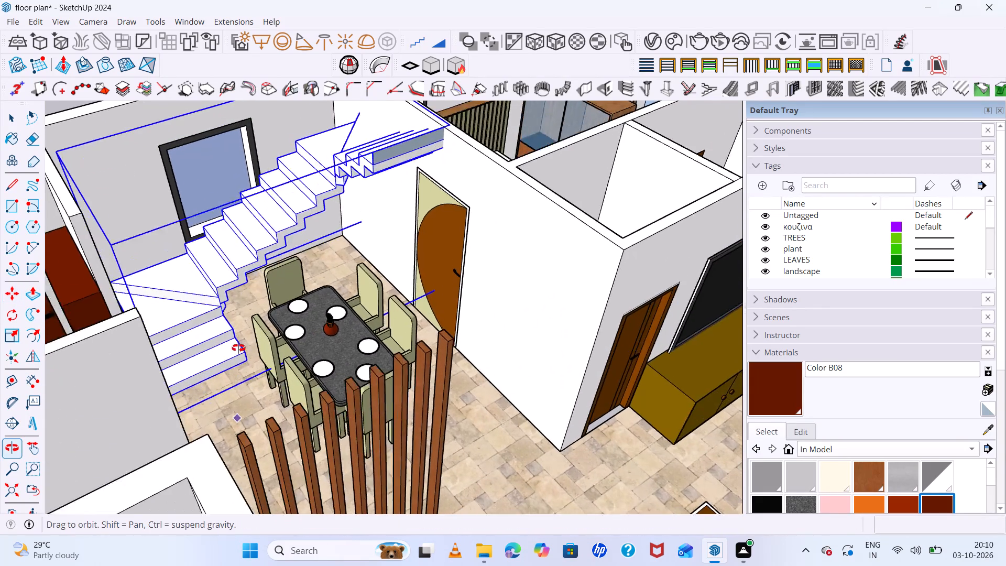
{"action": "middle_click_drag", "start_coordinate": [238, 348], "coordinate": [201, 315]}
{"action": "scroll", "coordinate": [314, 379], "scroll_direction": "up", "scroll_amount": 6}
{"action": "middle_click_drag", "start_coordinate": [406, 400], "coordinate": [184, 407]}
{"action": "scroll", "coordinate": [203, 312], "scroll_direction": "up", "scroll_amount": 4}
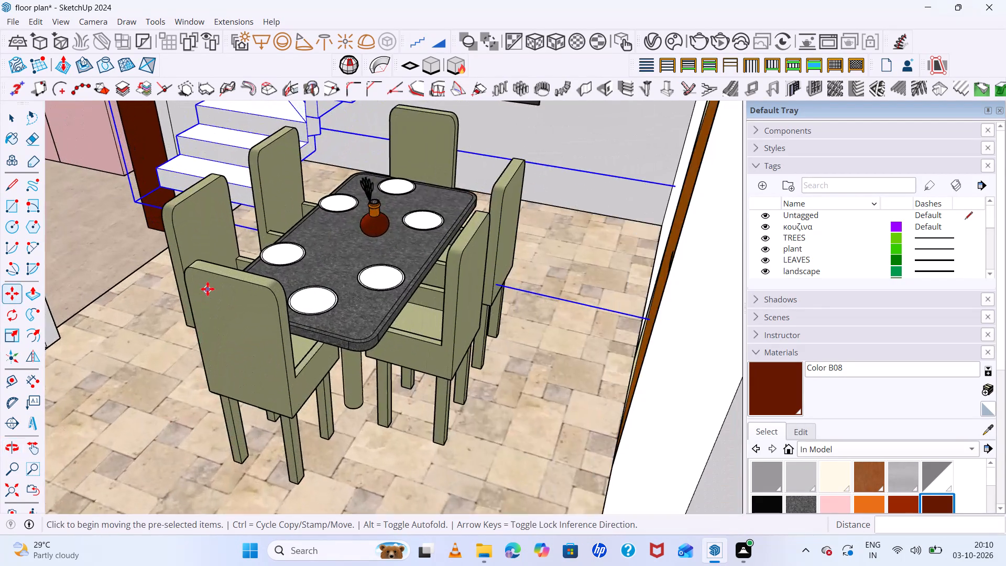
{"action": "scroll", "coordinate": [207, 289], "scroll_direction": "up", "scroll_amount": 9}
{"action": "middle_click_drag", "start_coordinate": [150, 160], "coordinate": [321, 213]}
{"action": "scroll", "coordinate": [270, 228], "scroll_direction": "up", "scroll_amount": 5}
{"action": "middle_click_drag", "start_coordinate": [176, 245], "coordinate": [286, 208]}
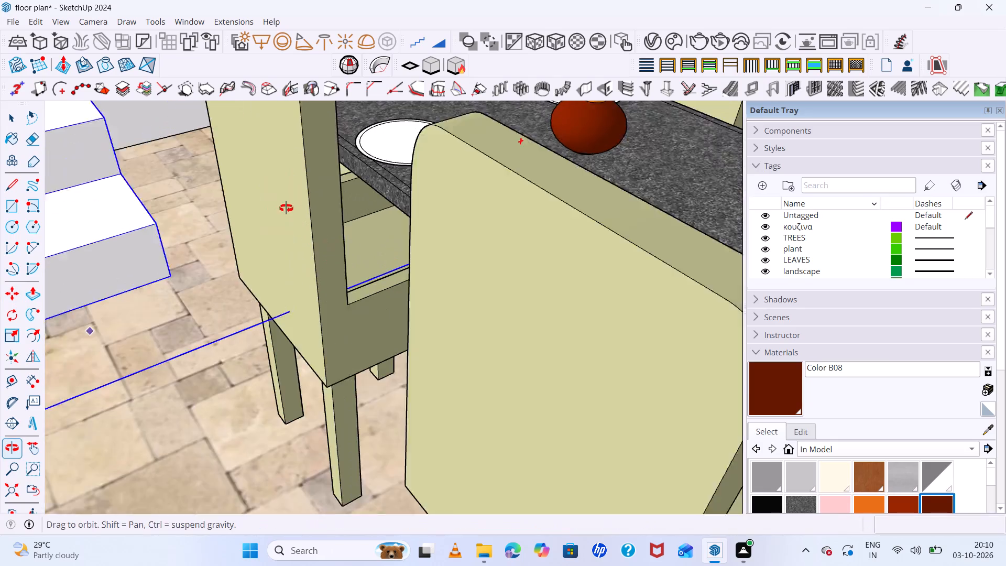
{"action": "middle_click_drag", "start_coordinate": [286, 208], "coordinate": [291, 206]}
{"action": "scroll", "coordinate": [276, 205], "scroll_direction": "down", "scroll_amount": 14}
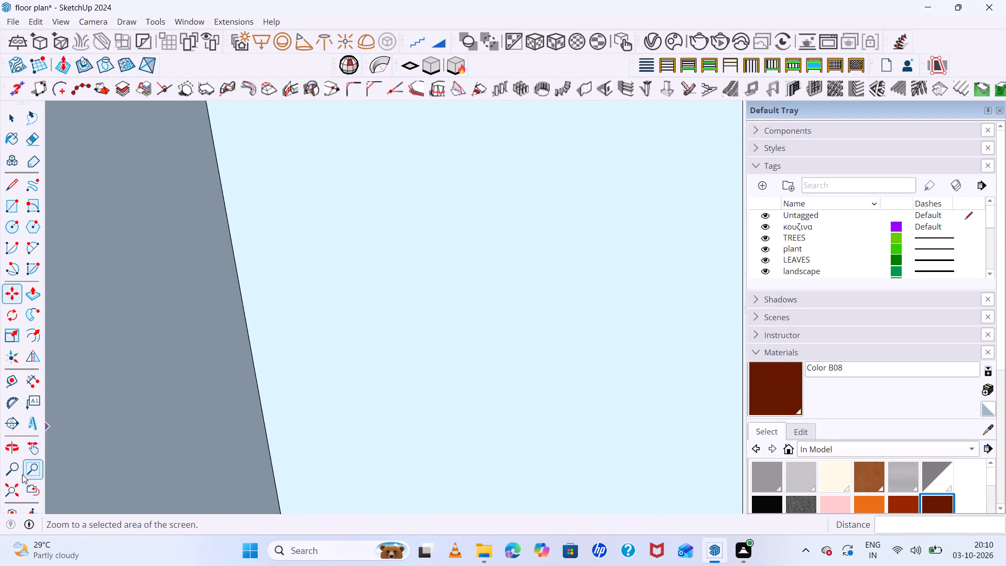
Move the staircase about 2' 5" by its bottom step's corner onto the lower corner of the kitchen wall's end.
{"action": "left_click", "coordinate": [13, 494]}
{"action": "scroll", "coordinate": [254, 350], "scroll_direction": "down", "scroll_amount": 6}
{"action": "scroll", "coordinate": [316, 287], "scroll_direction": "up", "scroll_amount": 14}
{"action": "middle_click_drag", "start_coordinate": [363, 270], "coordinate": [363, 271]}
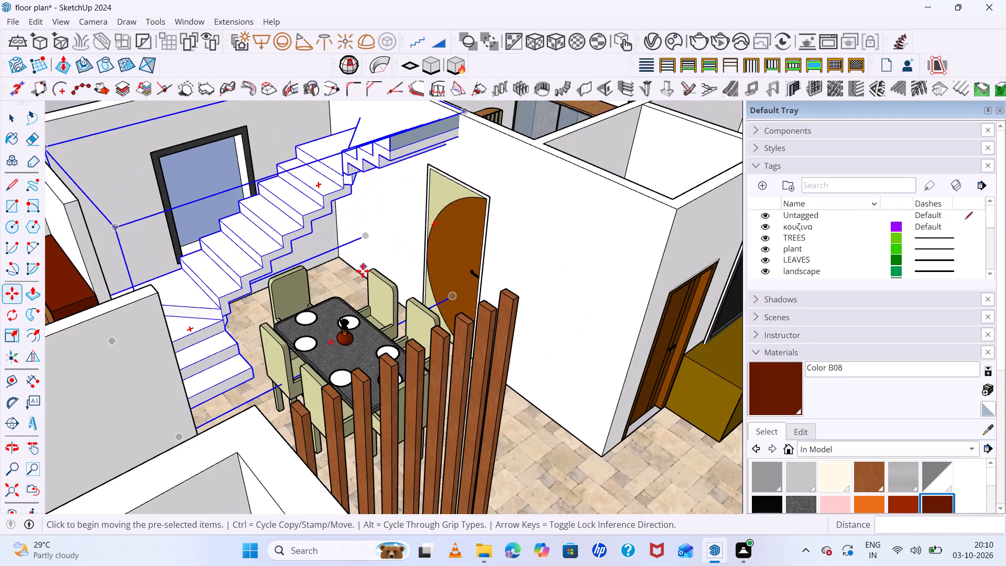
{"action": "middle_click_drag", "start_coordinate": [363, 271], "coordinate": [325, 316]}
{"action": "scroll", "coordinate": [195, 356], "scroll_direction": "up", "scroll_amount": 14}
{"action": "scroll", "coordinate": [172, 369], "scroll_direction": "down", "scroll_amount": 7}
{"action": "scroll", "coordinate": [171, 442], "scroll_direction": "up", "scroll_amount": 6}
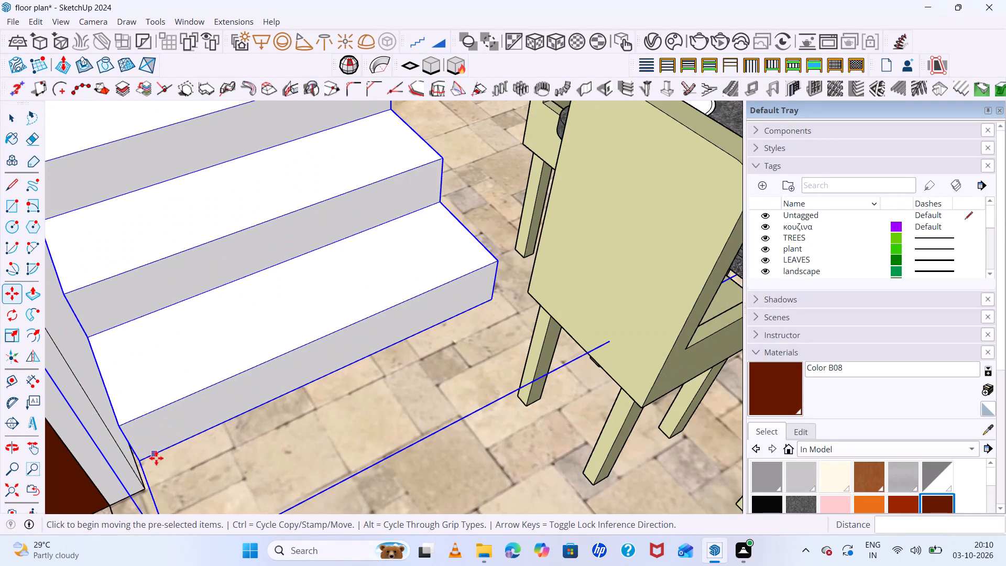
{"action": "left_click", "coordinate": [140, 461]}
{"action": "left_click", "coordinate": [148, 492]}
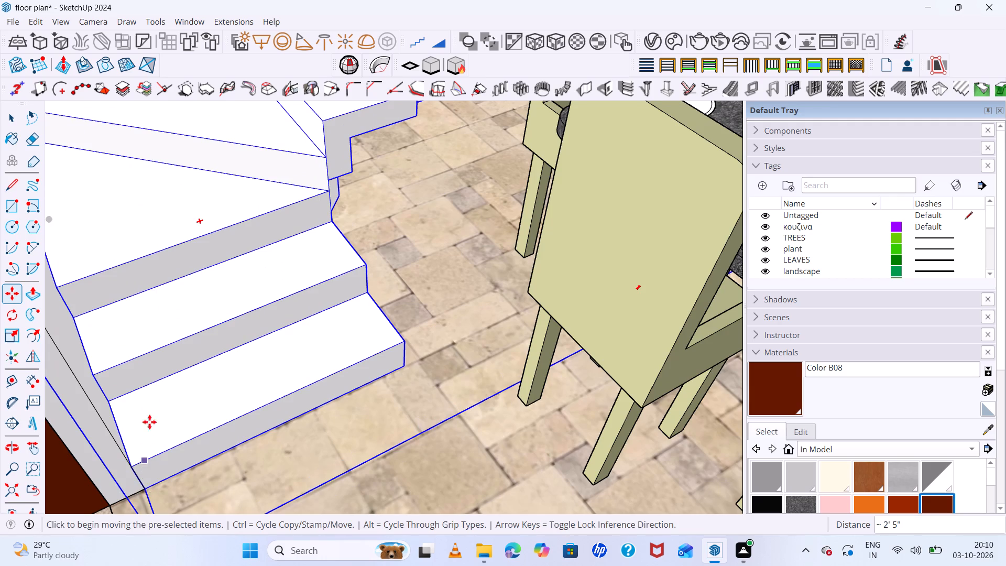
Move the staircase about 1' by its lower landing's corner, closing the floor gap along the window wall.
{"action": "scroll", "coordinate": [153, 405], "scroll_direction": "down", "scroll_amount": 14}
{"action": "middle_click_drag", "start_coordinate": [222, 405], "coordinate": [260, 456]}
{"action": "scroll", "coordinate": [86, 316], "scroll_direction": "up", "scroll_amount": 9}
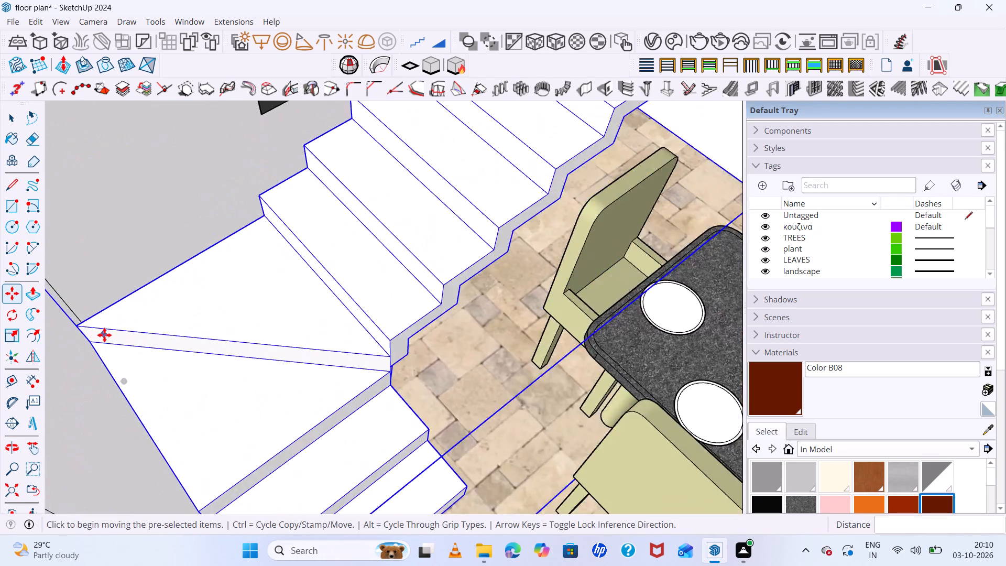
{"action": "scroll", "coordinate": [104, 335], "scroll_direction": "up", "scroll_amount": 7}
{"action": "scroll", "coordinate": [64, 330], "scroll_direction": "down", "scroll_amount": 20}
{"action": "scroll", "coordinate": [64, 330], "scroll_direction": "down", "scroll_amount": 8}
{"action": "middle_click_drag", "start_coordinate": [283, 400], "coordinate": [313, 403]}
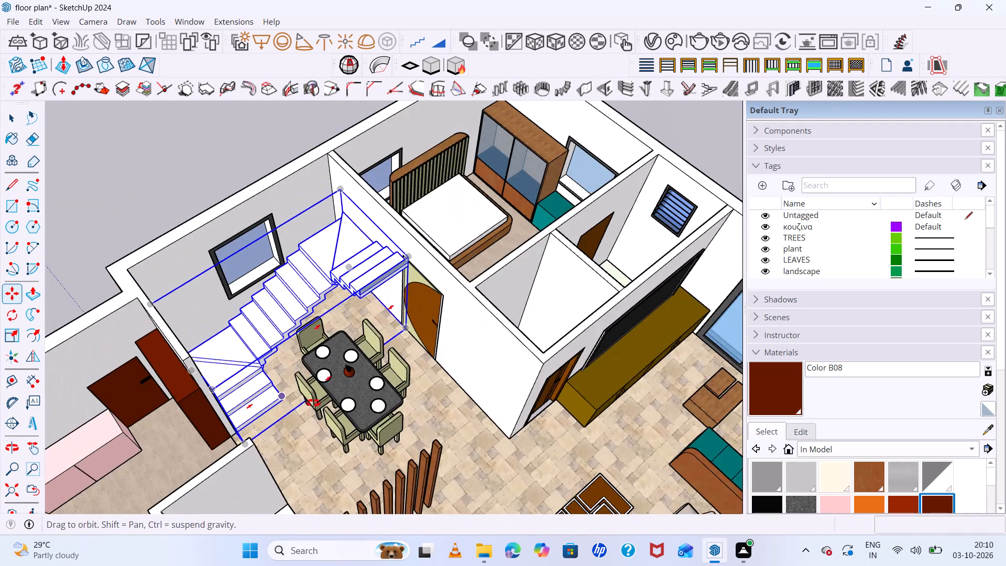
{"action": "middle_click_drag", "start_coordinate": [313, 403], "coordinate": [495, 469]}
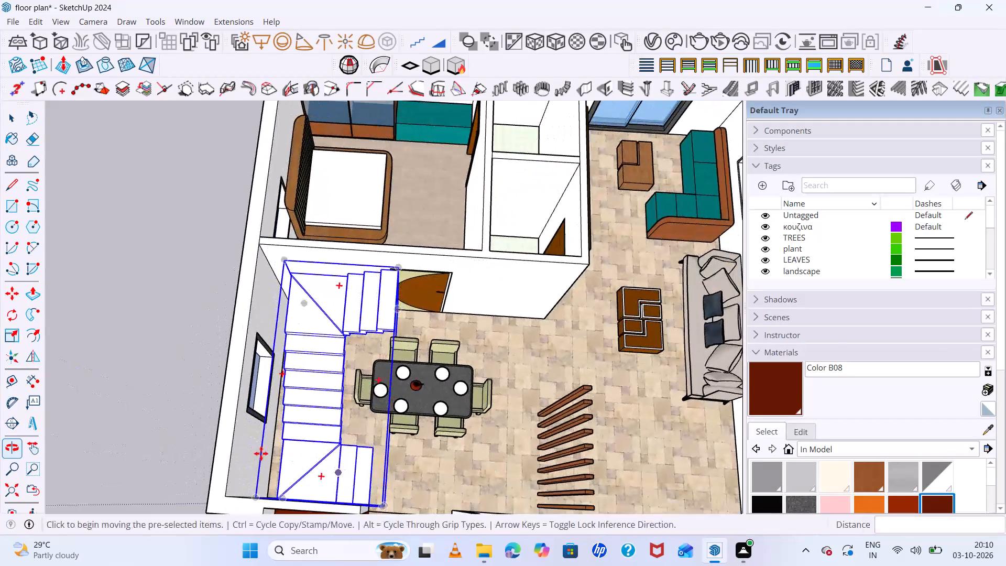
{"action": "scroll", "coordinate": [260, 453], "scroll_direction": "up", "scroll_amount": 6}
{"action": "scroll", "coordinate": [316, 489], "scroll_direction": "up", "scroll_amount": 4}
{"action": "scroll", "coordinate": [346, 351], "scroll_direction": "down", "scroll_amount": 11}
{"action": "scroll", "coordinate": [344, 412], "scroll_direction": "up", "scroll_amount": 7}
{"action": "middle_click_drag", "start_coordinate": [323, 427], "coordinate": [319, 476]}
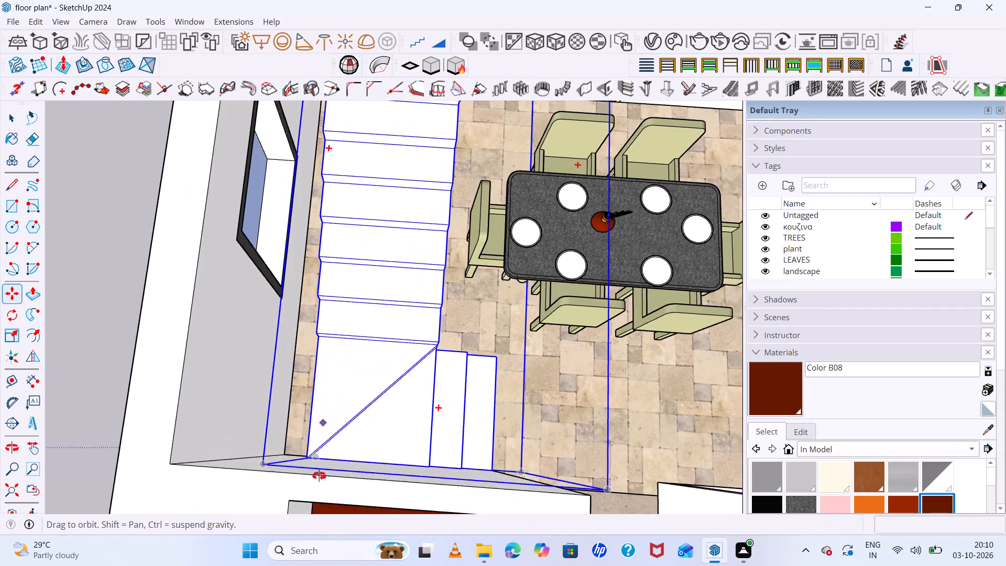
{"action": "middle_click_drag", "start_coordinate": [319, 476], "coordinate": [316, 492]}
{"action": "scroll", "coordinate": [308, 445], "scroll_direction": "up", "scroll_amount": 13}
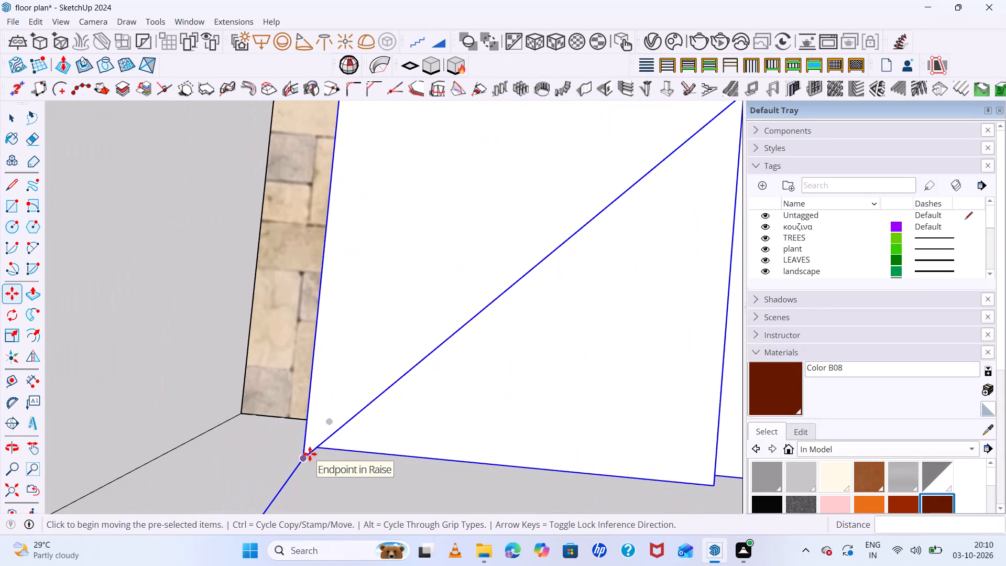
{"action": "triple_click", "coordinate": [310, 454]}
{"action": "key", "text": "Left"}
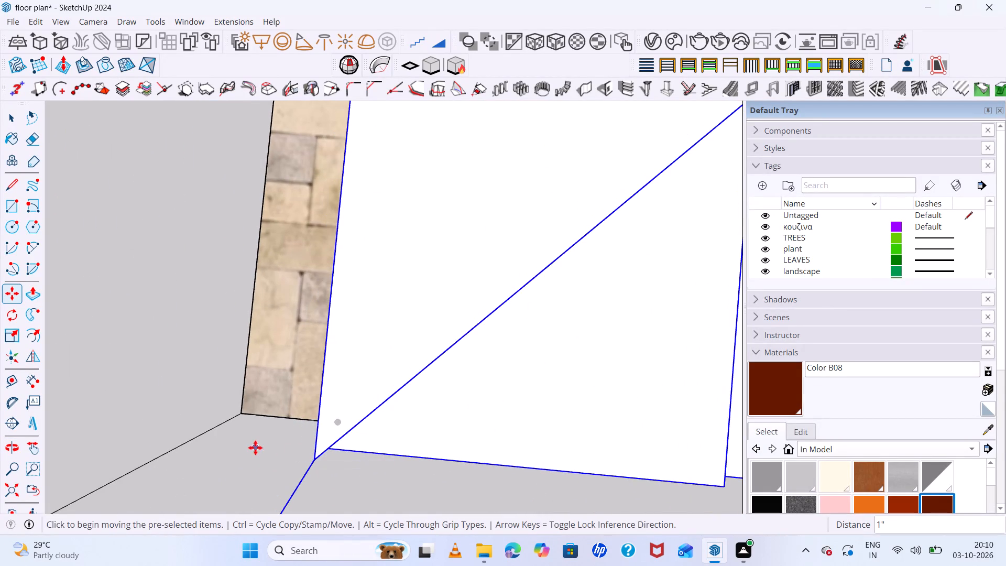
{"action": "left_click", "coordinate": [317, 455]}
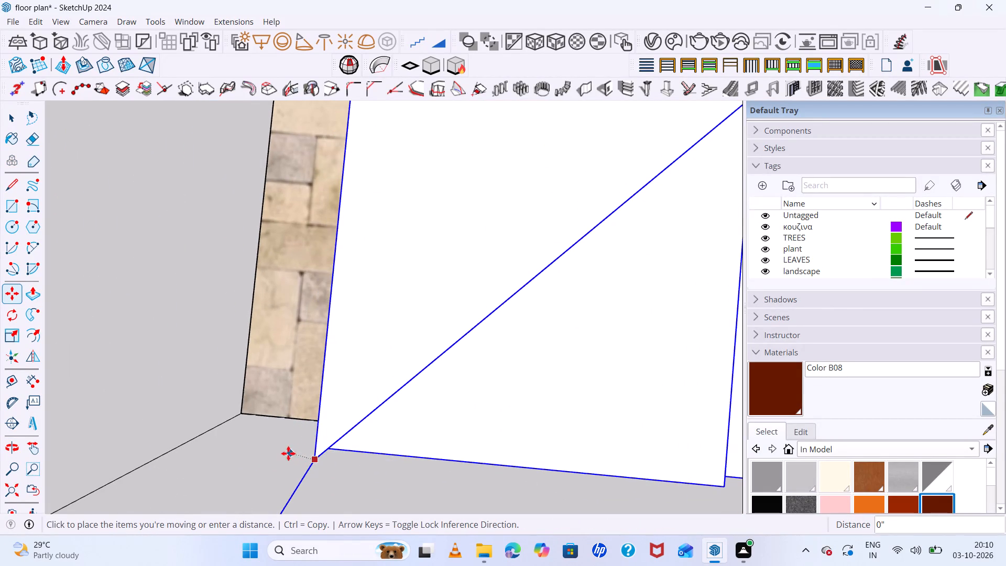
{"action": "key", "text": "Left"}
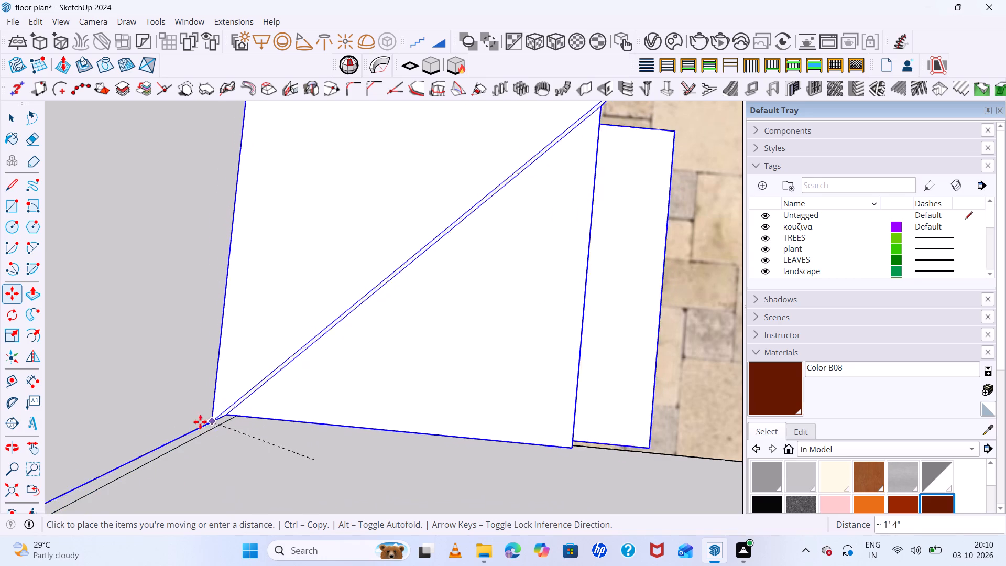
{"action": "left_click", "coordinate": [168, 452]}
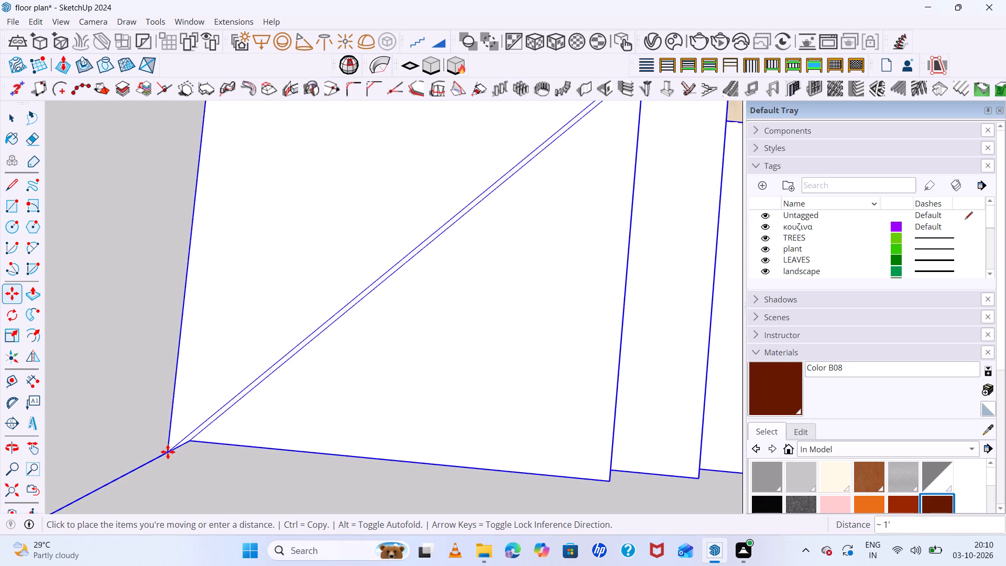
Deselect the staircase and examine how it sits against the kitchen, window and bedroom partition walls.
{"action": "scroll", "coordinate": [127, 394], "scroll_direction": "down", "scroll_amount": 15}
{"action": "middle_click_drag", "start_coordinate": [403, 417], "coordinate": [61, 306]}
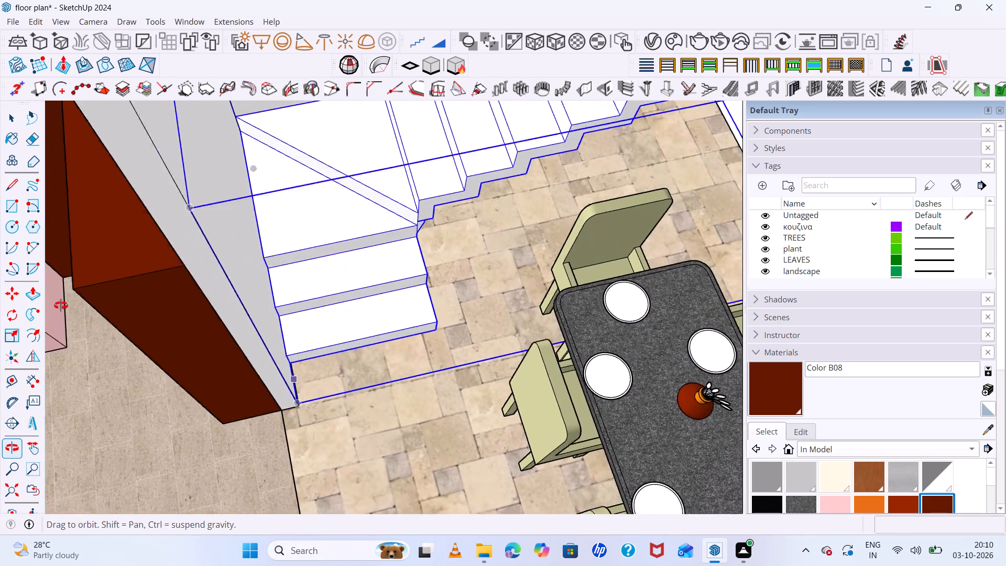
{"action": "middle_click_drag", "start_coordinate": [61, 306], "coordinate": [72, 279]}
{"action": "scroll", "coordinate": [448, 404], "scroll_direction": "down", "scroll_amount": 18}
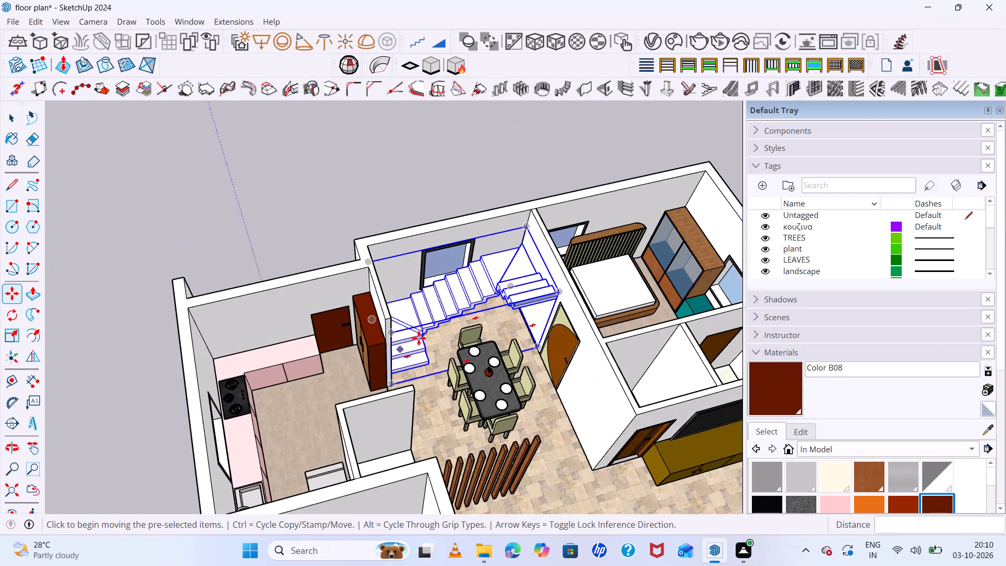
{"action": "key", "text": "space"}
{"action": "left_click", "coordinate": [428, 180]}
{"action": "middle_click_drag", "start_coordinate": [556, 304], "coordinate": [581, 175]}
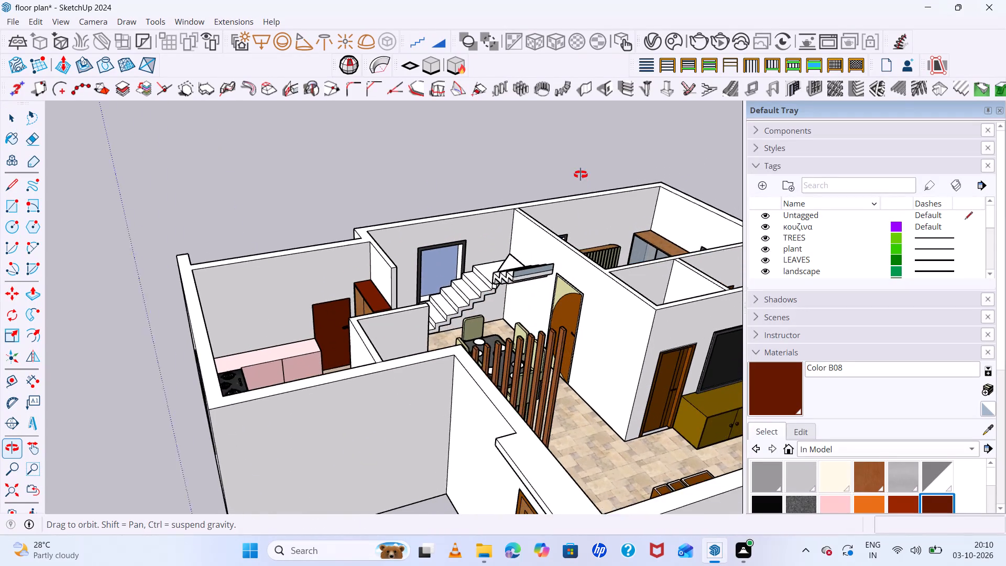
{"action": "middle_click_drag", "start_coordinate": [581, 175], "coordinate": [579, 173]}
{"action": "scroll", "coordinate": [510, 299], "scroll_direction": "up", "scroll_amount": 12}
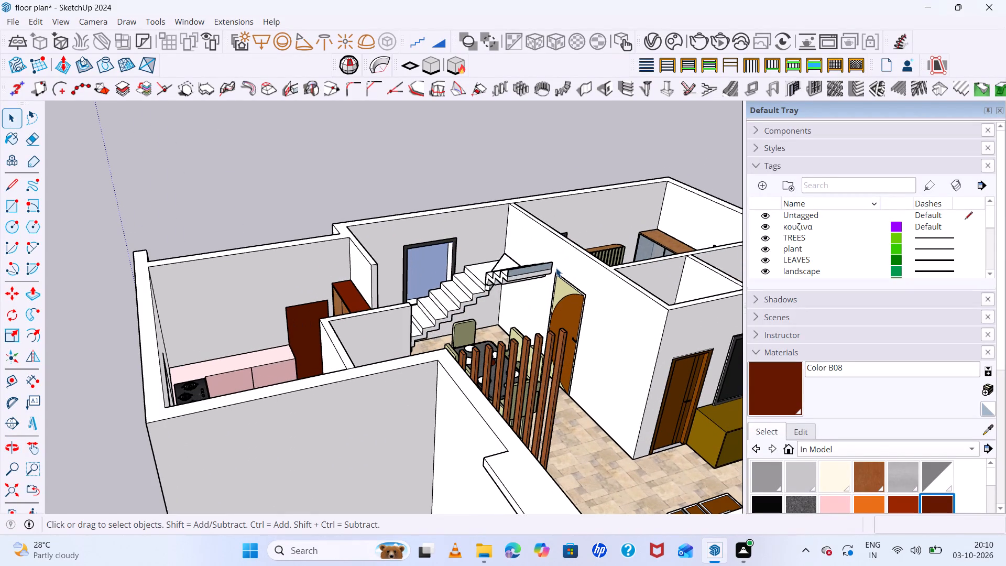
{"action": "scroll", "coordinate": [538, 181], "scroll_direction": "up", "scroll_amount": 8}
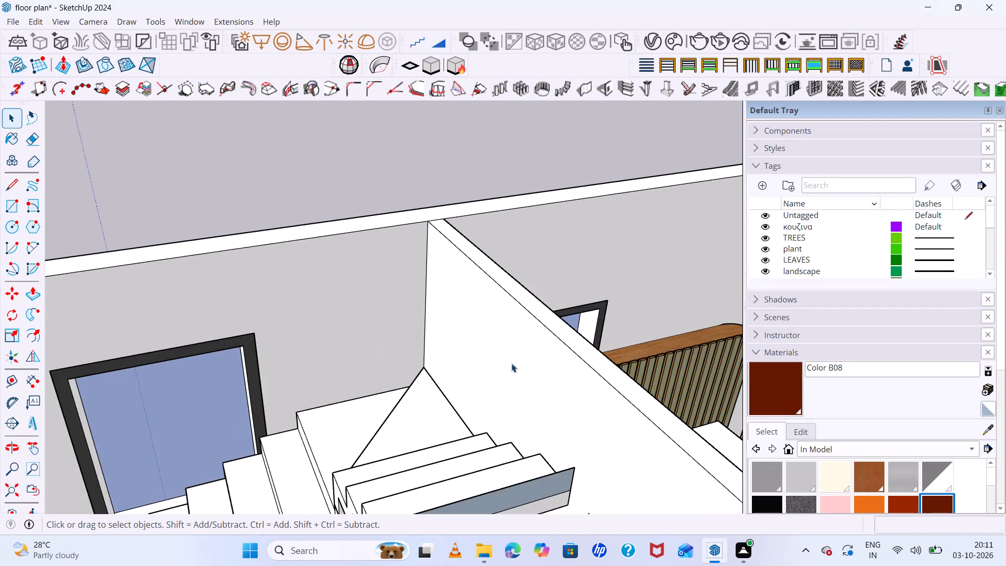
Open the staircase for editing and delete the extra upright face standing above its topmost step.
{"action": "middle_click_drag", "start_coordinate": [428, 173], "coordinate": [381, 94]}
{"action": "scroll", "coordinate": [365, 336], "scroll_direction": "up", "scroll_amount": 6}
{"action": "middle_click_drag", "start_coordinate": [358, 428], "coordinate": [485, 378]}
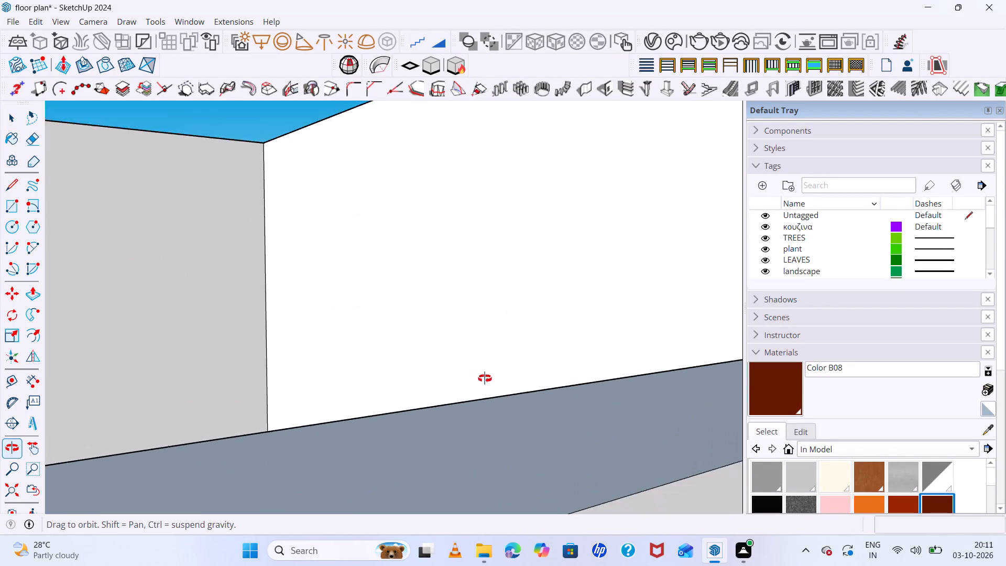
{"action": "middle_click_drag", "start_coordinate": [485, 378], "coordinate": [599, 336]}
{"action": "scroll", "coordinate": [599, 334], "scroll_direction": "up", "scroll_amount": 1}
{"action": "scroll", "coordinate": [573, 325], "scroll_direction": "down", "scroll_amount": 8}
{"action": "middle_click_drag", "start_coordinate": [469, 405], "coordinate": [491, 439]}
{"action": "left_click", "coordinate": [498, 428]}
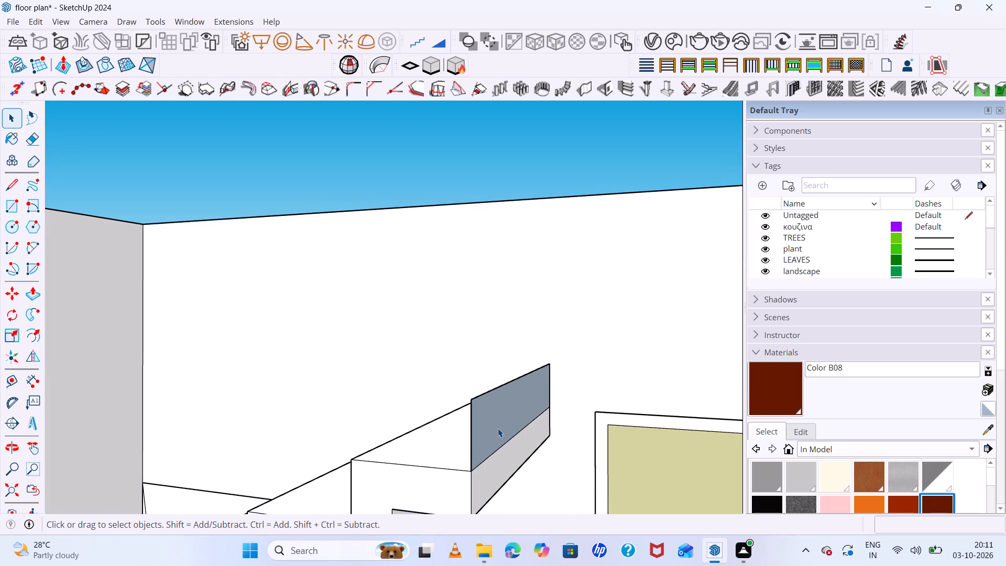
{"action": "double_click", "coordinate": [497, 428]}
{"action": "left_click", "coordinate": [495, 427]}
{"action": "double_click", "coordinate": [495, 427]}
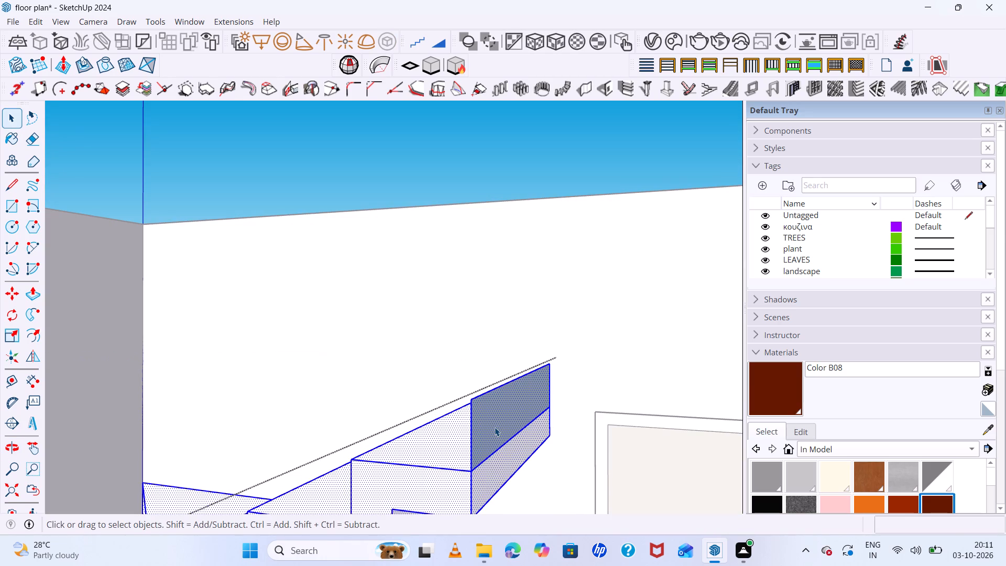
{"action": "left_click", "coordinate": [495, 427]}
{"action": "left_click", "coordinate": [493, 424]}
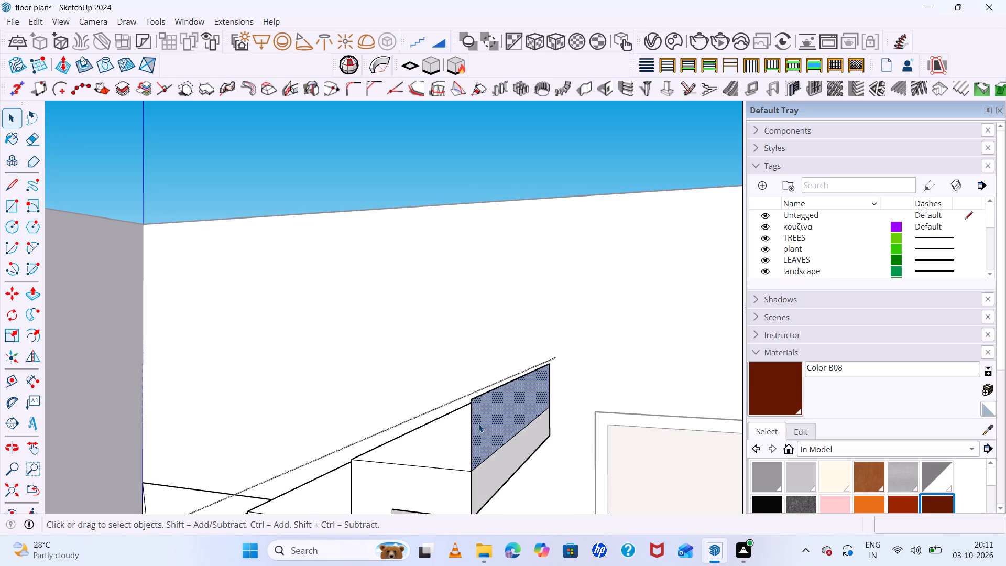
{"action": "key", "text": "Delete"}
Erase the leftover edges outlining the removed face above the topmost step, and exit the staircase's editing.
{"action": "key", "text": "e"}
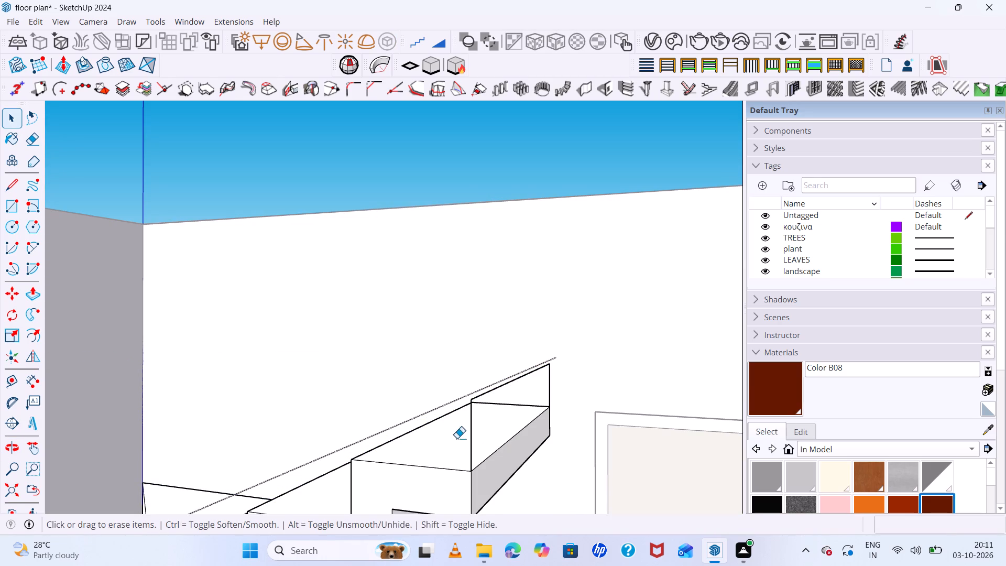
{"action": "left_click_drag", "start_coordinate": [465, 421], "coordinate": [470, 426]}
{"action": "left_click", "coordinate": [473, 427]}
{"action": "middle_click_drag", "start_coordinate": [490, 412], "coordinate": [540, 460]}
{"action": "scroll", "coordinate": [595, 408], "scroll_direction": "up", "scroll_amount": 6}
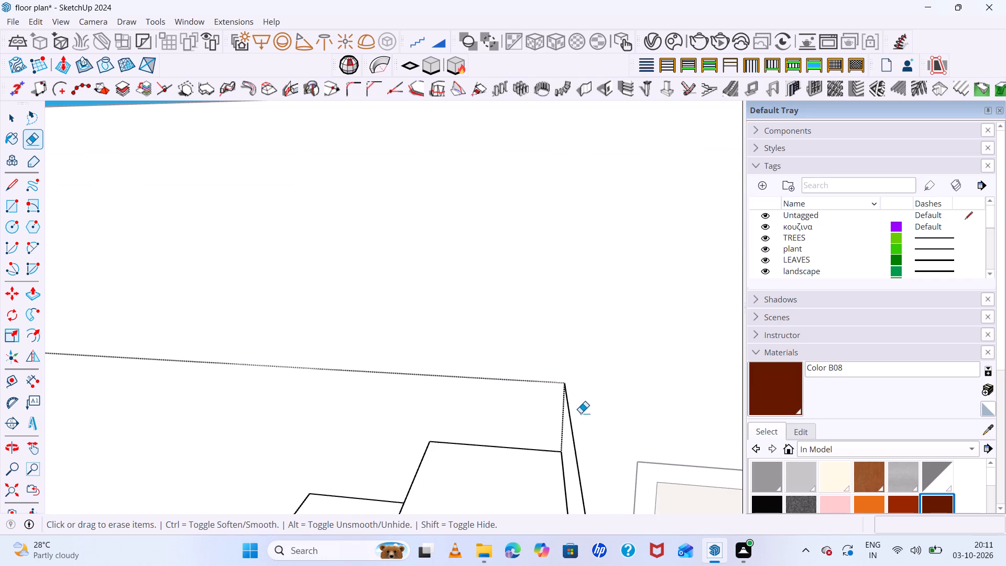
{"action": "left_click_drag", "start_coordinate": [571, 422], "coordinate": [574, 428]}
{"action": "scroll", "coordinate": [566, 400], "scroll_direction": "up", "scroll_amount": 5}
{"action": "left_click", "coordinate": [563, 399]}
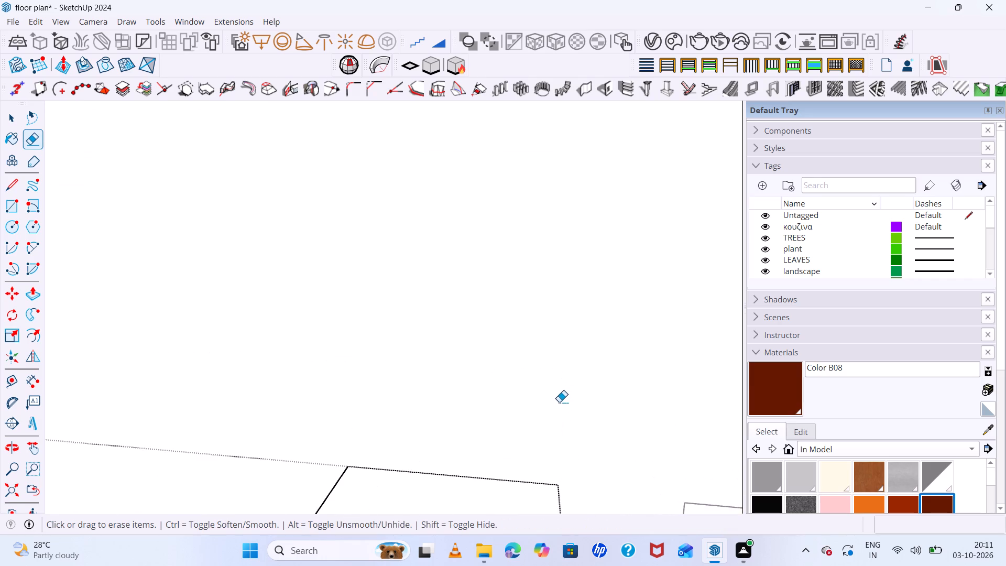
{"action": "scroll", "coordinate": [548, 407], "scroll_direction": "down", "scroll_amount": 20}
{"action": "scroll", "coordinate": [548, 407], "scroll_direction": "down", "scroll_amount": 10}
{"action": "middle_click_drag", "start_coordinate": [510, 324], "coordinate": [390, 383]}
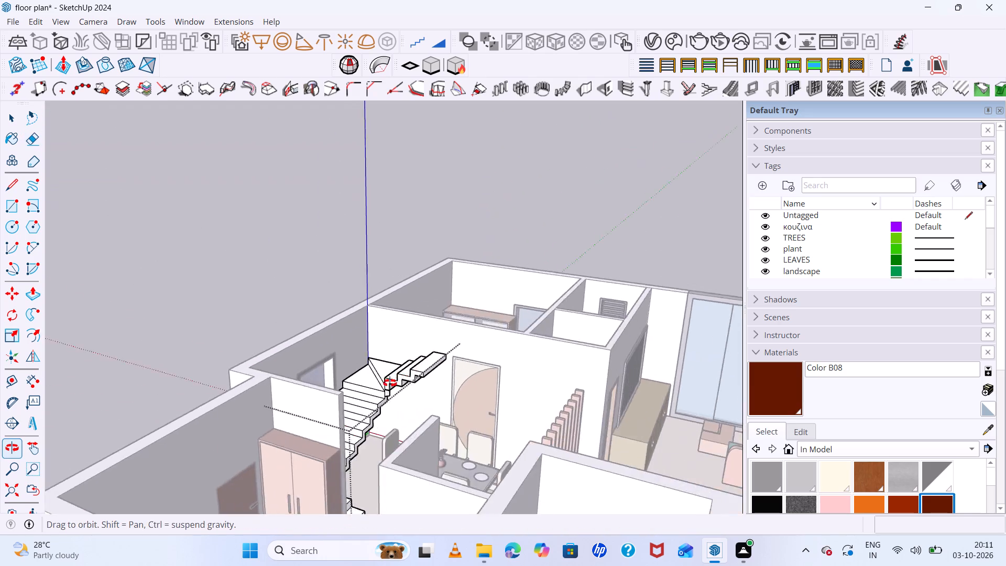
{"action": "middle_click_drag", "start_coordinate": [390, 383], "coordinate": [291, 393]}
{"action": "middle_click", "coordinate": [287, 392]}
{"action": "key", "text": "space"}
{"action": "left_click", "coordinate": [289, 274]}
{"action": "scroll", "coordinate": [444, 304], "scroll_direction": "down", "scroll_amount": 6}
{"action": "middle_click_drag", "start_coordinate": [510, 359], "coordinate": [443, 374]}
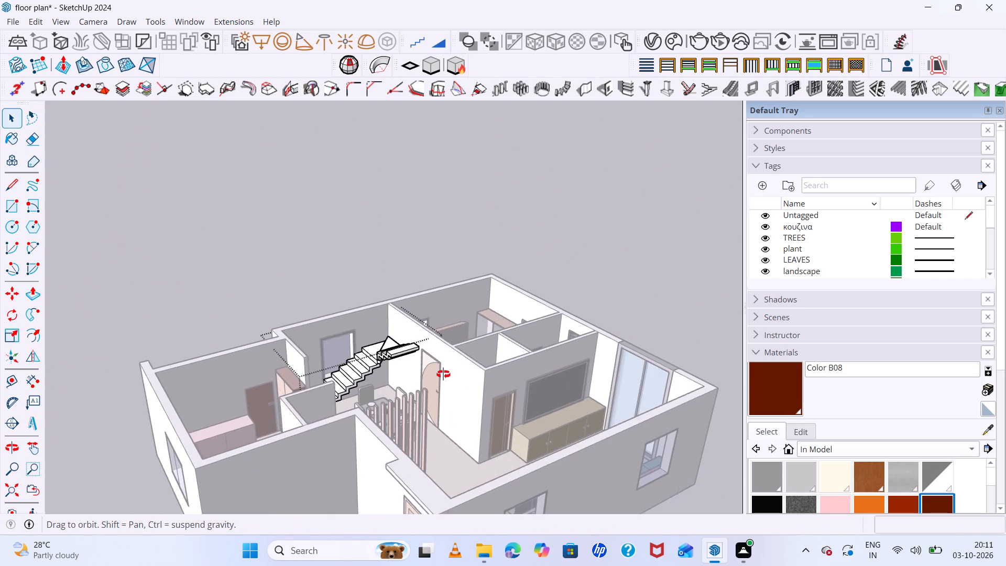
{"action": "middle_click_drag", "start_coordinate": [443, 374], "coordinate": [331, 374]}
{"action": "left_click", "coordinate": [596, 314]}
Examine the staircase's upper flight, lower steps and underside from around the dining area.
{"action": "scroll", "coordinate": [447, 358], "scroll_direction": "up", "scroll_amount": 14}
{"action": "middle_click_drag", "start_coordinate": [349, 354], "coordinate": [440, 385]}
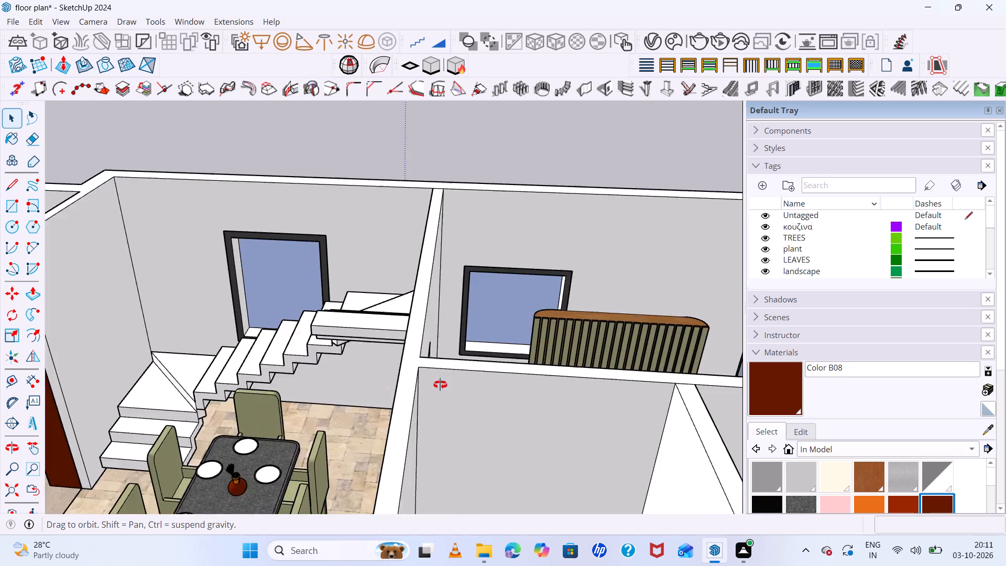
{"action": "middle_click_drag", "start_coordinate": [440, 385], "coordinate": [441, 486]}
{"action": "scroll", "coordinate": [424, 297], "scroll_direction": "down", "scroll_amount": 7}
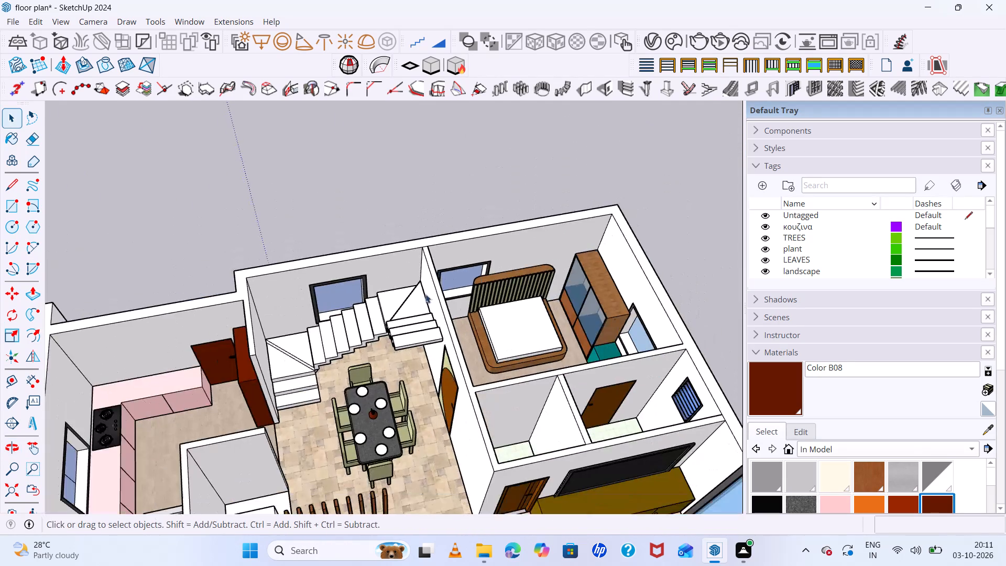
{"action": "scroll", "coordinate": [315, 394], "scroll_direction": "up", "scroll_amount": 20}
{"action": "middle_click_drag", "start_coordinate": [336, 393], "coordinate": [410, 342]}
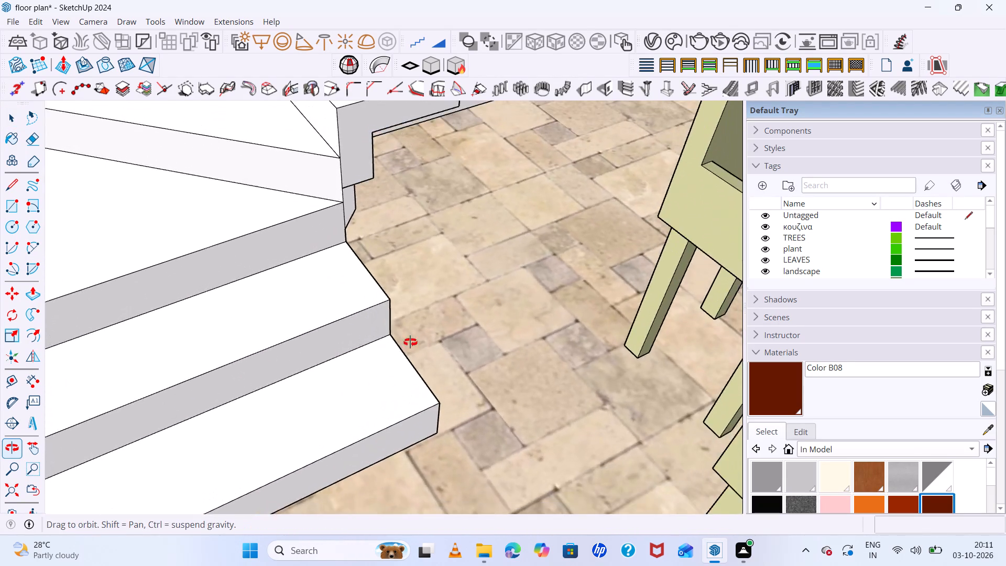
{"action": "middle_click_drag", "start_coordinate": [410, 342], "coordinate": [207, 347]}
{"action": "scroll", "coordinate": [199, 296], "scroll_direction": "down", "scroll_amount": 12}
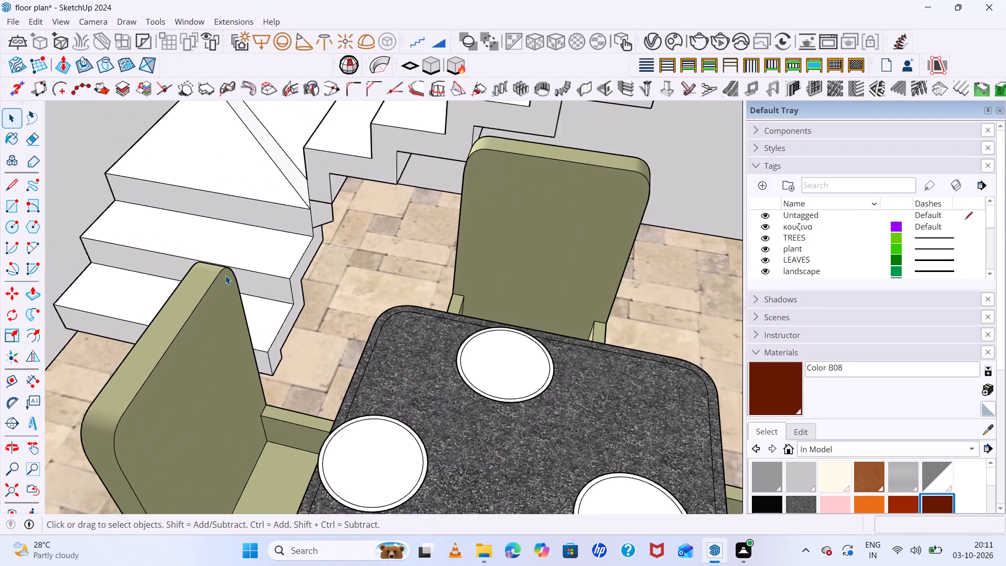
{"action": "scroll", "coordinate": [225, 275], "scroll_direction": "down", "scroll_amount": 10}
{"action": "scroll", "coordinate": [523, 300], "scroll_direction": "down", "scroll_amount": 7}
{"action": "scroll", "coordinate": [479, 242], "scroll_direction": "up", "scroll_amount": 11}
{"action": "middle_click_drag", "start_coordinate": [714, 272], "coordinate": [739, 275]}
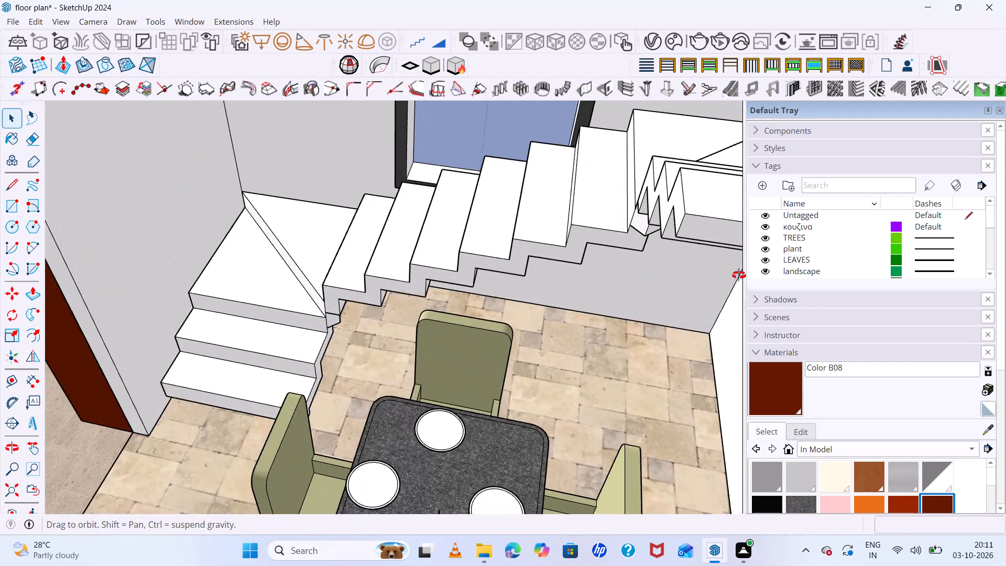
Examine the full staircase and its lower steps from above the dining table.
{"action": "middle_click_drag", "start_coordinate": [739, 275], "coordinate": [779, 262]}
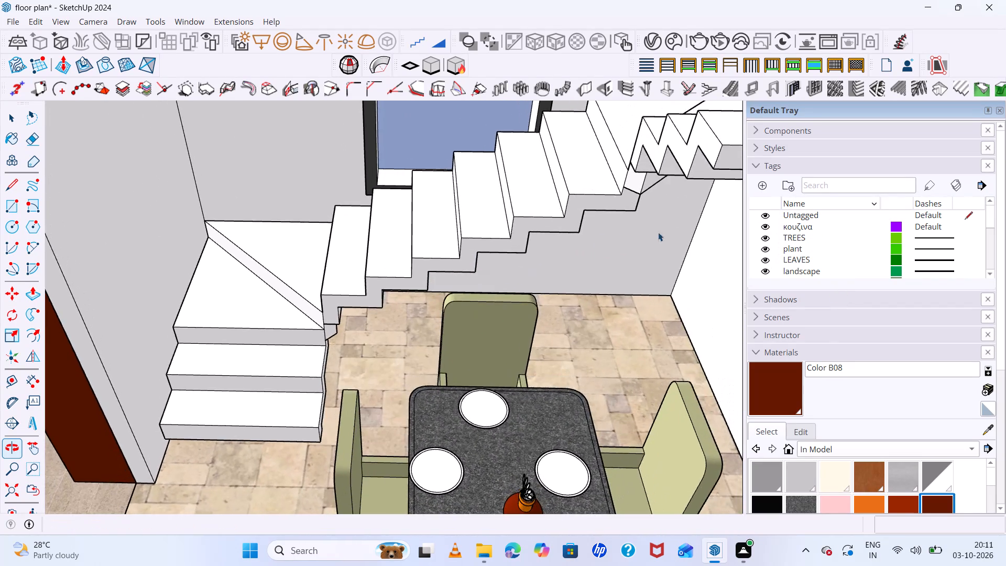
{"action": "scroll", "coordinate": [593, 222], "scroll_direction": "down", "scroll_amount": 13}
{"action": "scroll", "coordinate": [679, 190], "scroll_direction": "up", "scroll_amount": 12}
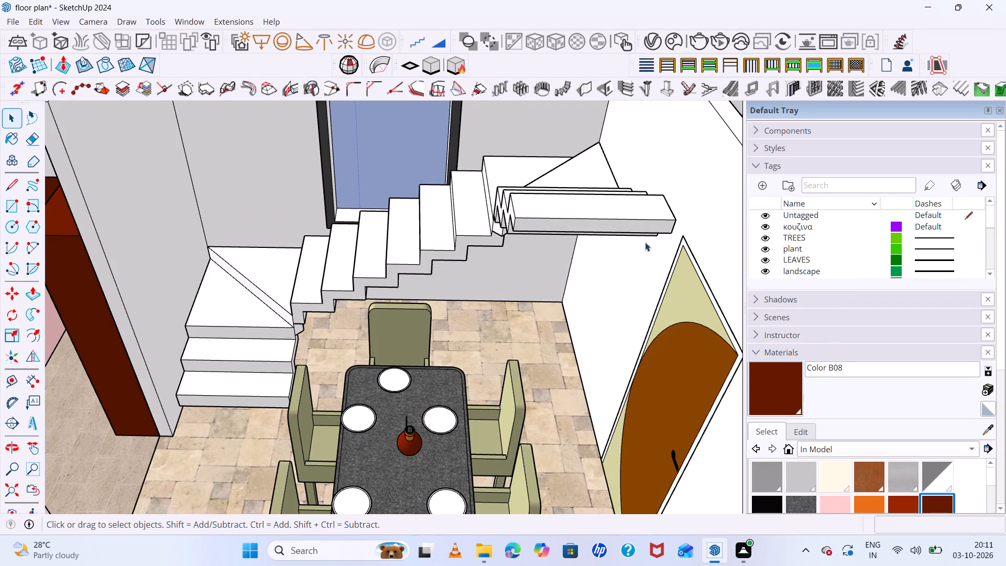
{"action": "middle_click_drag", "start_coordinate": [644, 280], "coordinate": [644, 324]}
{"action": "scroll", "coordinate": [638, 318], "scroll_direction": "down", "scroll_amount": 7}
{"action": "scroll", "coordinate": [529, 317], "scroll_direction": "up", "scroll_amount": 7}
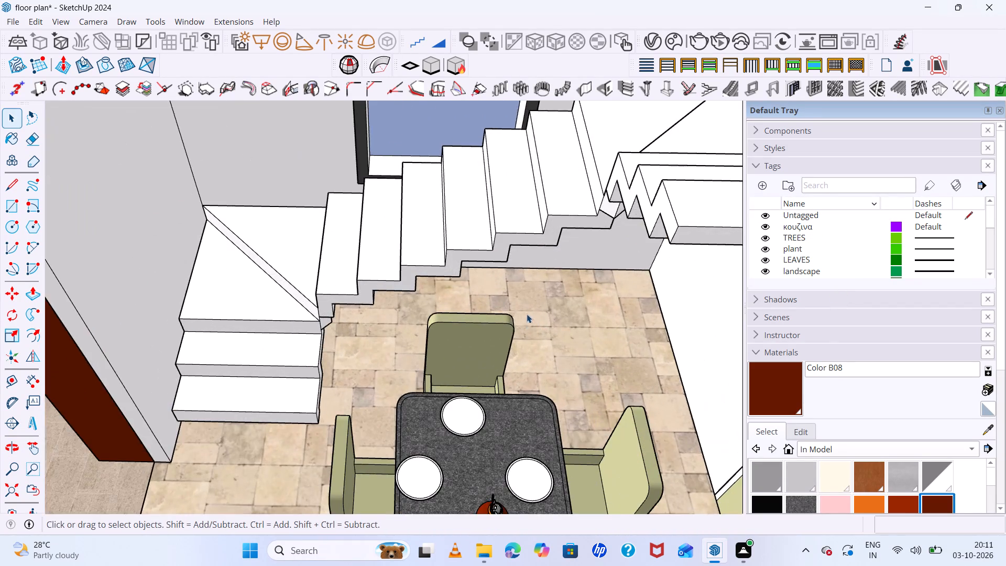
{"action": "middle_click_drag", "start_coordinate": [530, 313], "coordinate": [535, 246]}
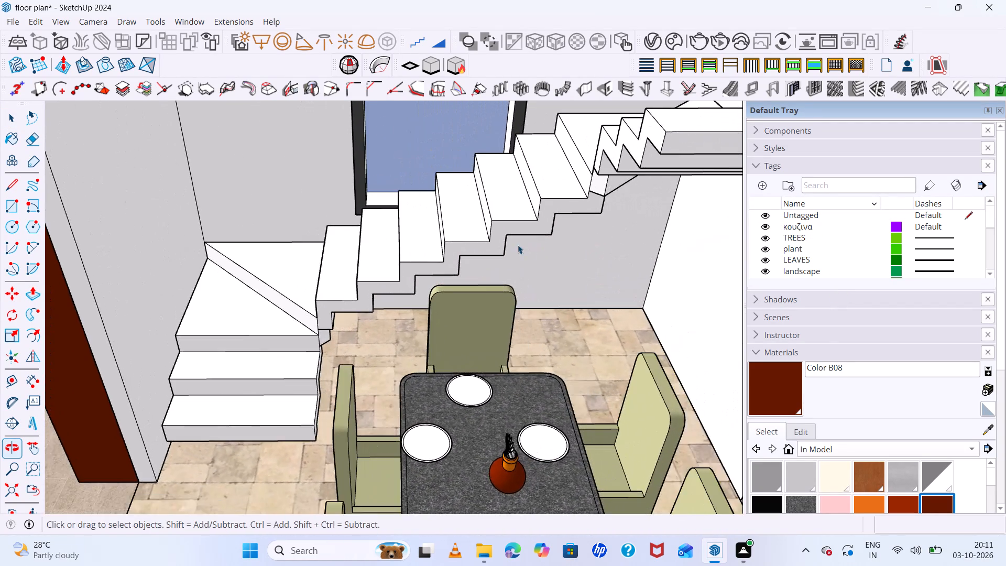
{"action": "scroll", "coordinate": [420, 249], "scroll_direction": "down", "scroll_amount": 5}
{"action": "scroll", "coordinate": [323, 333], "scroll_direction": "up", "scroll_amount": 7}
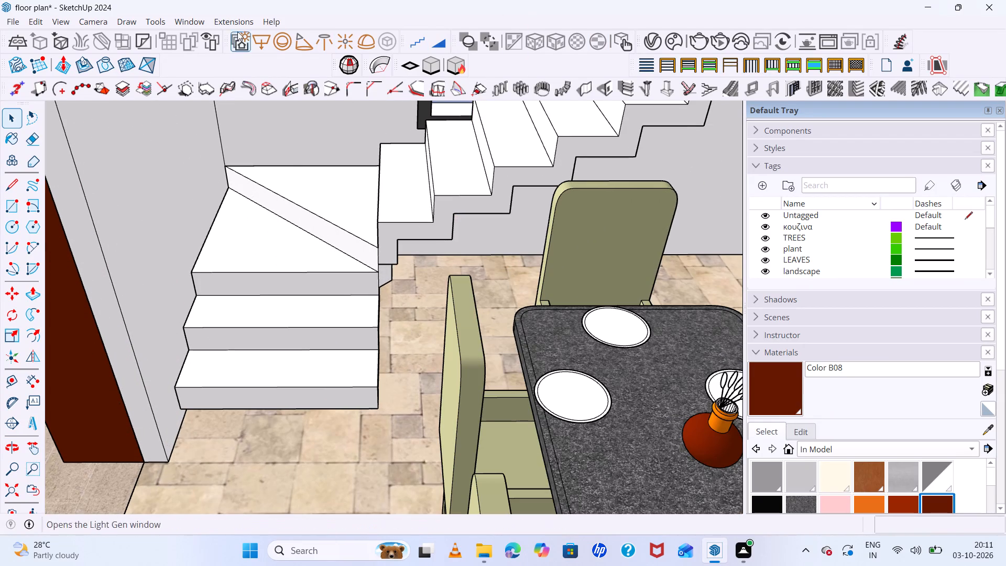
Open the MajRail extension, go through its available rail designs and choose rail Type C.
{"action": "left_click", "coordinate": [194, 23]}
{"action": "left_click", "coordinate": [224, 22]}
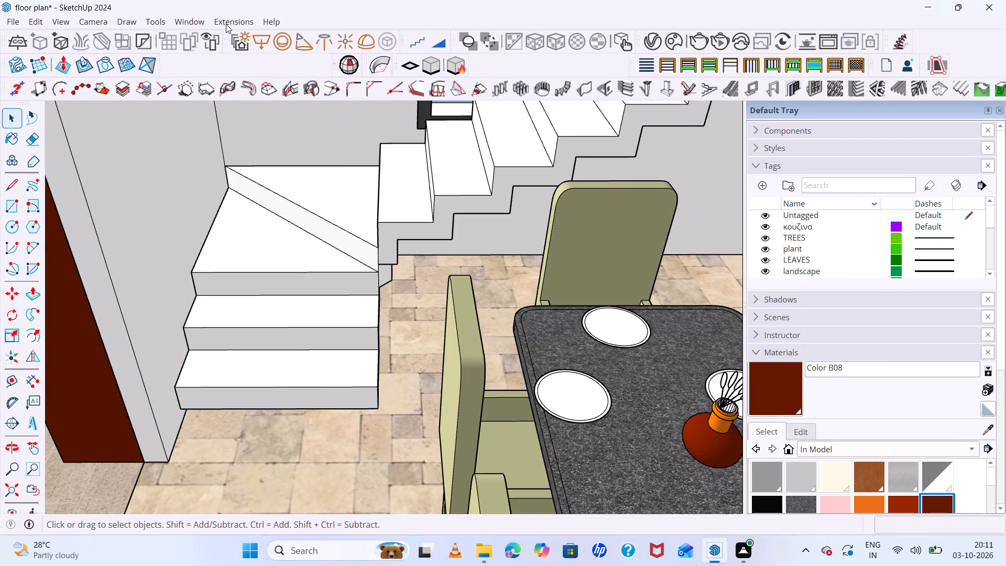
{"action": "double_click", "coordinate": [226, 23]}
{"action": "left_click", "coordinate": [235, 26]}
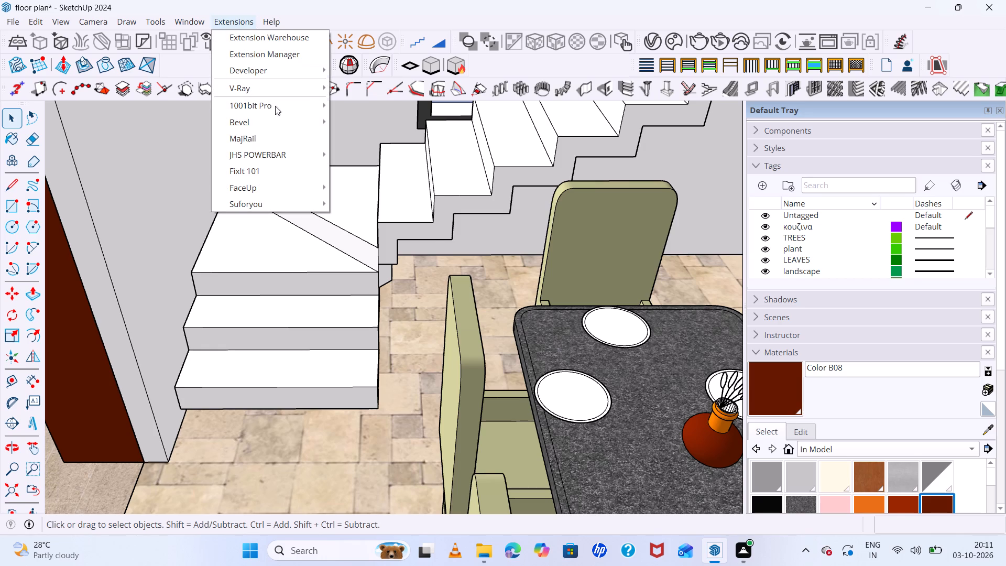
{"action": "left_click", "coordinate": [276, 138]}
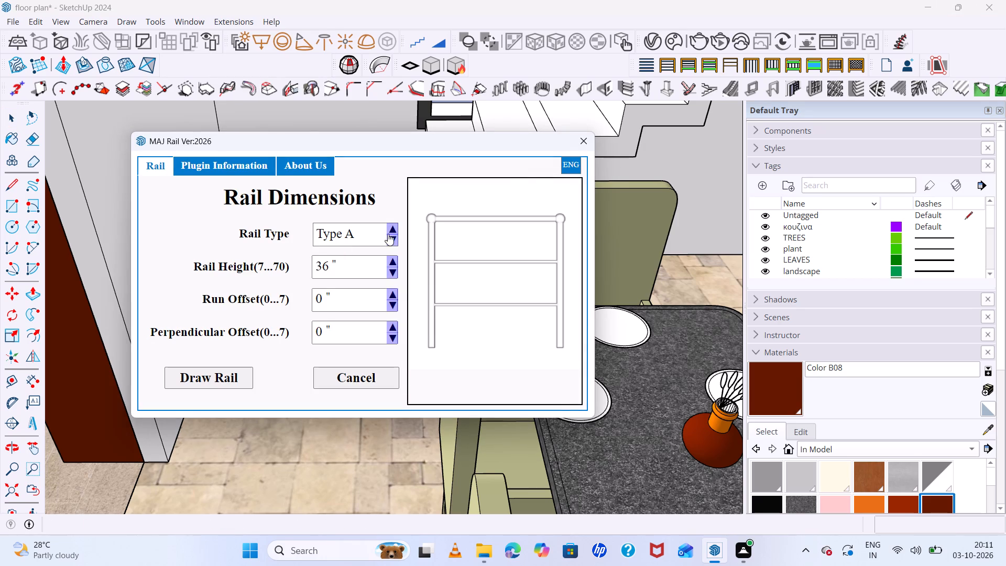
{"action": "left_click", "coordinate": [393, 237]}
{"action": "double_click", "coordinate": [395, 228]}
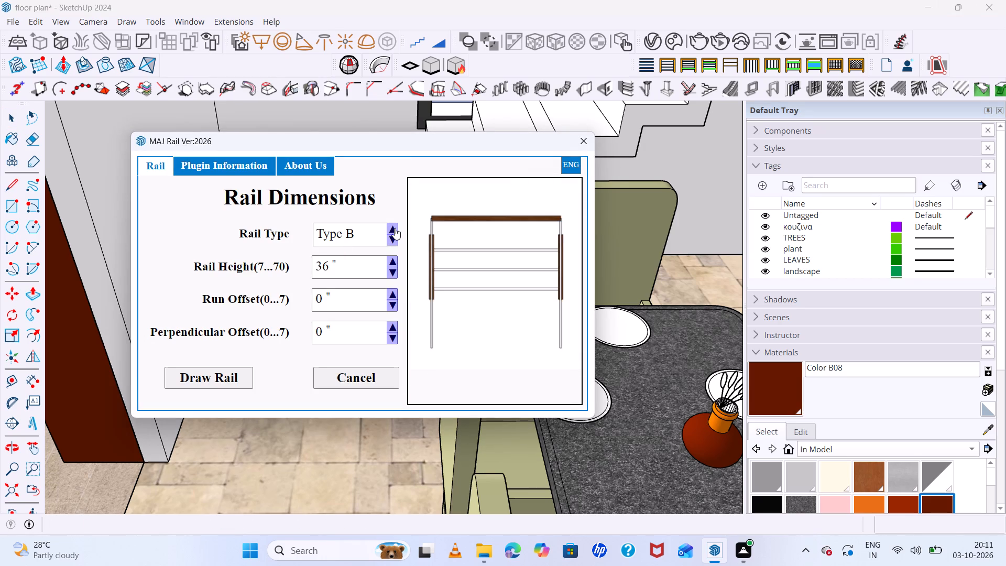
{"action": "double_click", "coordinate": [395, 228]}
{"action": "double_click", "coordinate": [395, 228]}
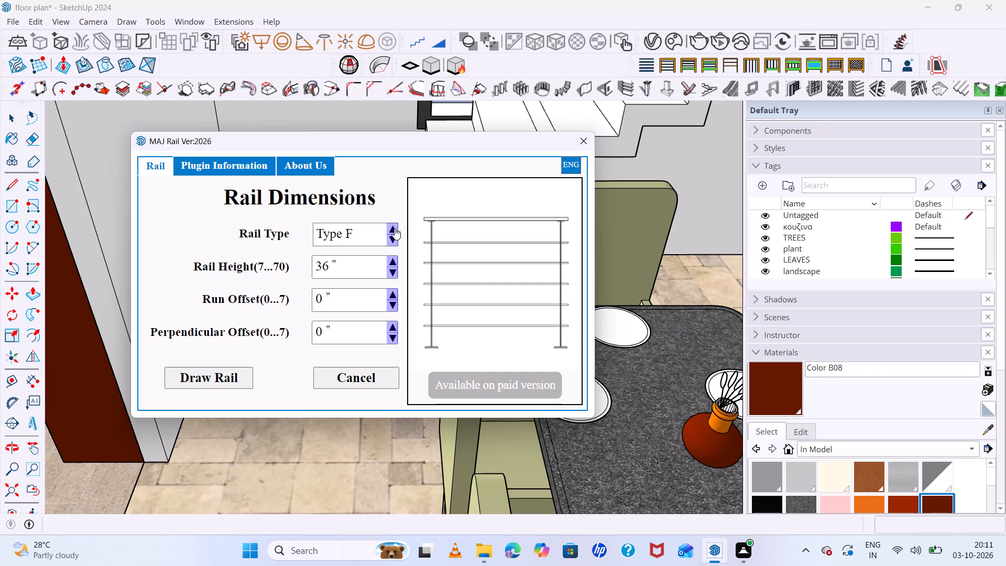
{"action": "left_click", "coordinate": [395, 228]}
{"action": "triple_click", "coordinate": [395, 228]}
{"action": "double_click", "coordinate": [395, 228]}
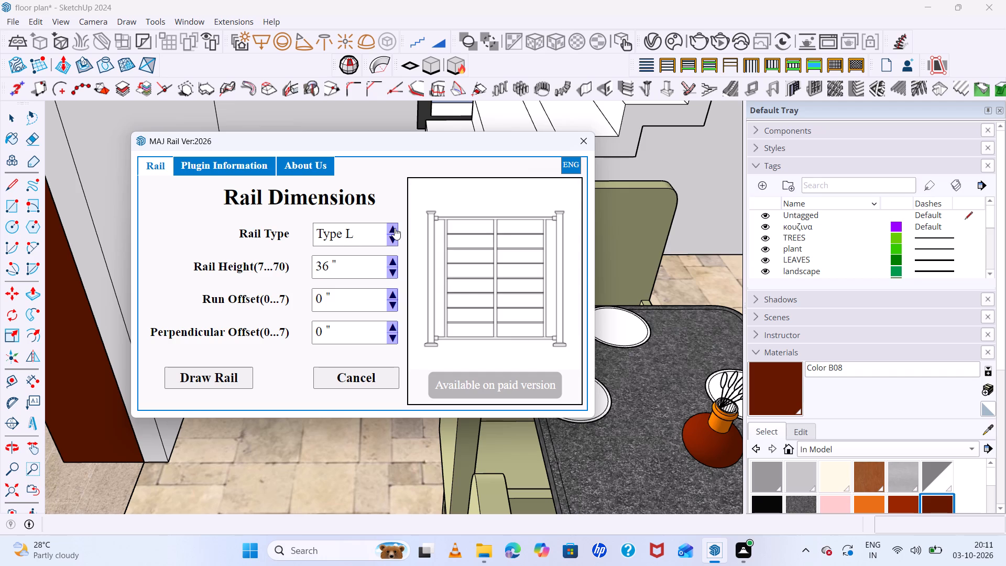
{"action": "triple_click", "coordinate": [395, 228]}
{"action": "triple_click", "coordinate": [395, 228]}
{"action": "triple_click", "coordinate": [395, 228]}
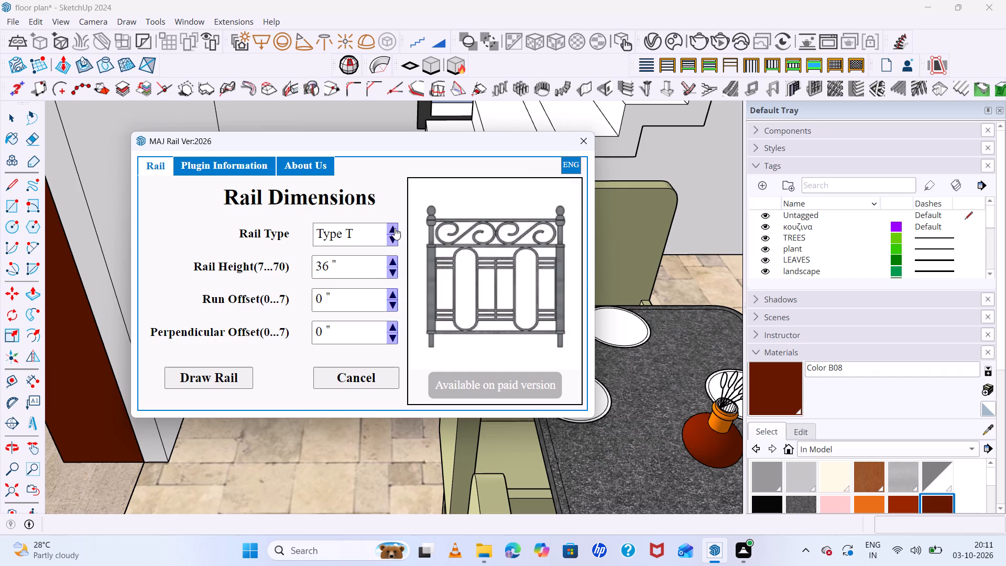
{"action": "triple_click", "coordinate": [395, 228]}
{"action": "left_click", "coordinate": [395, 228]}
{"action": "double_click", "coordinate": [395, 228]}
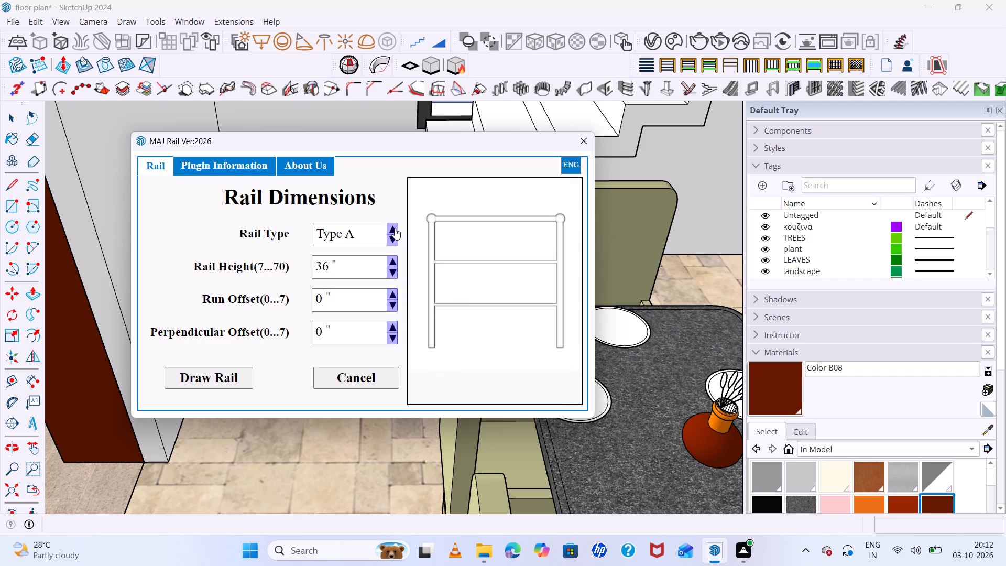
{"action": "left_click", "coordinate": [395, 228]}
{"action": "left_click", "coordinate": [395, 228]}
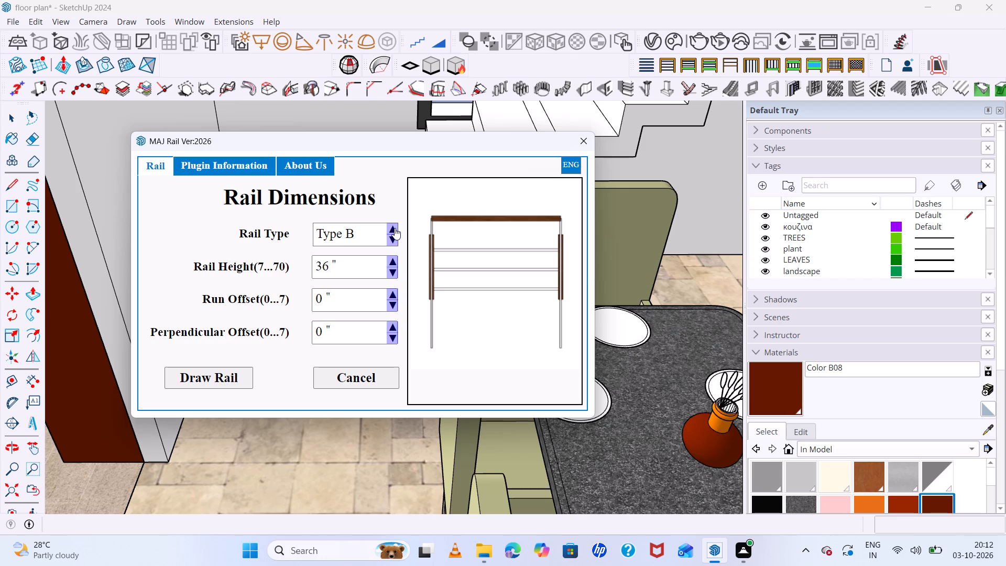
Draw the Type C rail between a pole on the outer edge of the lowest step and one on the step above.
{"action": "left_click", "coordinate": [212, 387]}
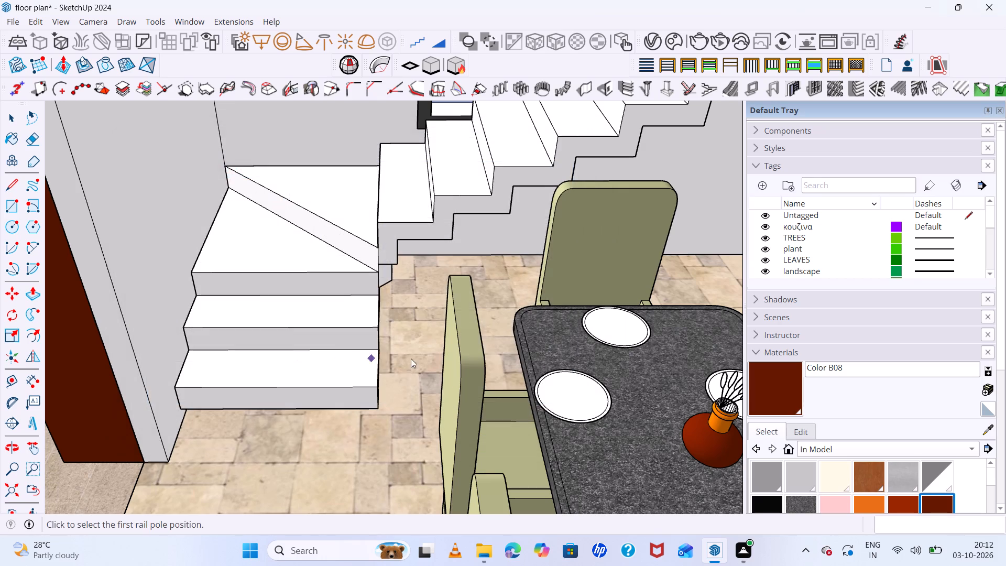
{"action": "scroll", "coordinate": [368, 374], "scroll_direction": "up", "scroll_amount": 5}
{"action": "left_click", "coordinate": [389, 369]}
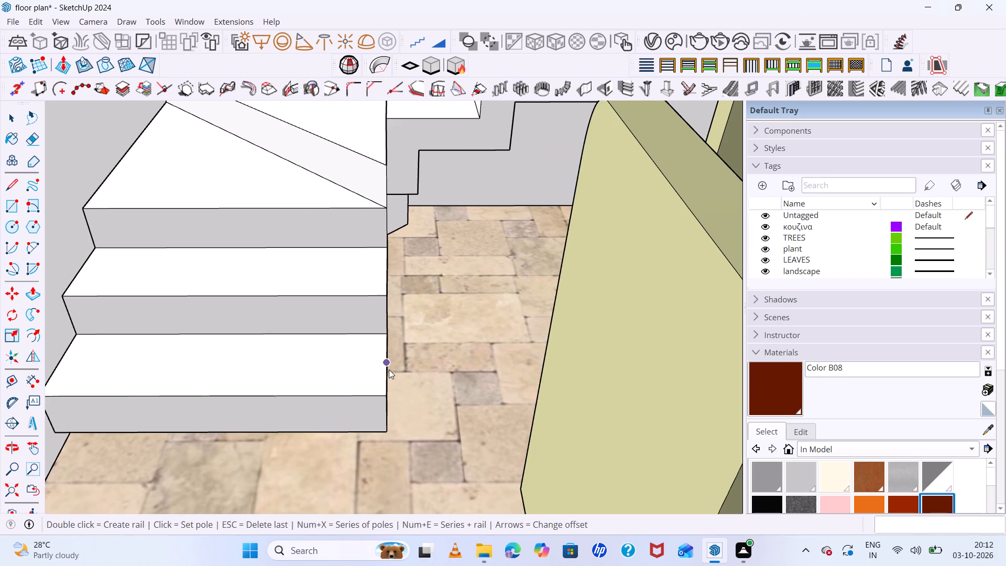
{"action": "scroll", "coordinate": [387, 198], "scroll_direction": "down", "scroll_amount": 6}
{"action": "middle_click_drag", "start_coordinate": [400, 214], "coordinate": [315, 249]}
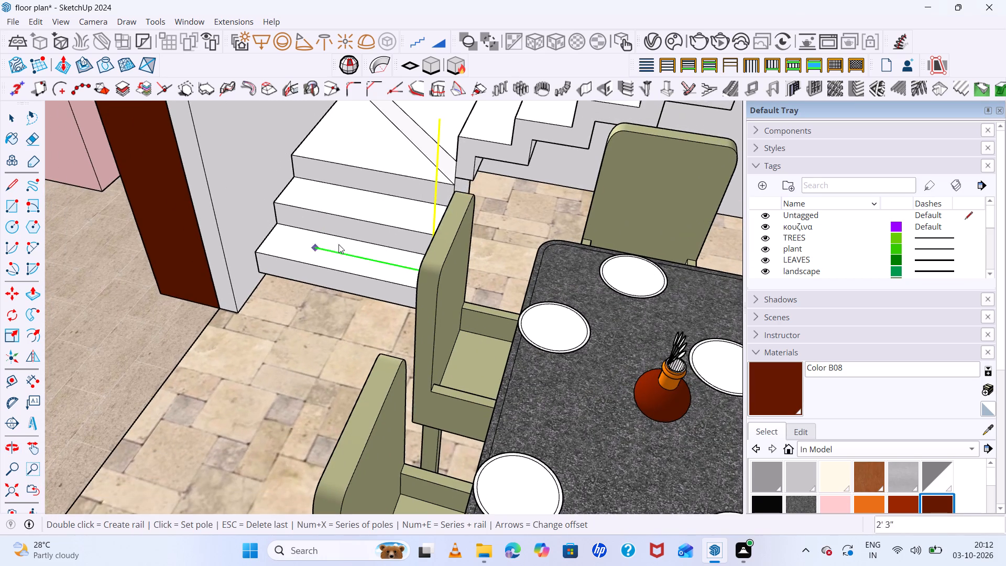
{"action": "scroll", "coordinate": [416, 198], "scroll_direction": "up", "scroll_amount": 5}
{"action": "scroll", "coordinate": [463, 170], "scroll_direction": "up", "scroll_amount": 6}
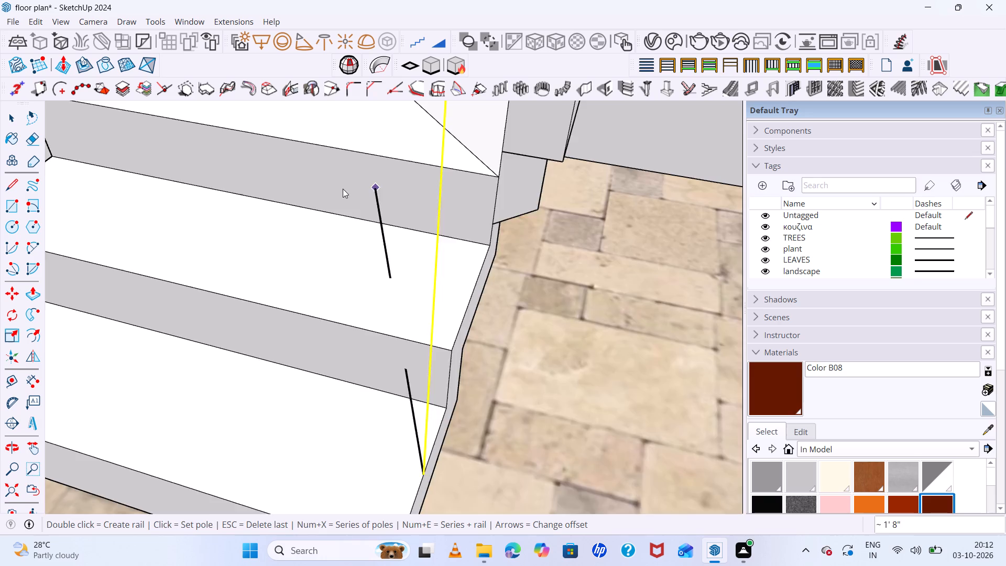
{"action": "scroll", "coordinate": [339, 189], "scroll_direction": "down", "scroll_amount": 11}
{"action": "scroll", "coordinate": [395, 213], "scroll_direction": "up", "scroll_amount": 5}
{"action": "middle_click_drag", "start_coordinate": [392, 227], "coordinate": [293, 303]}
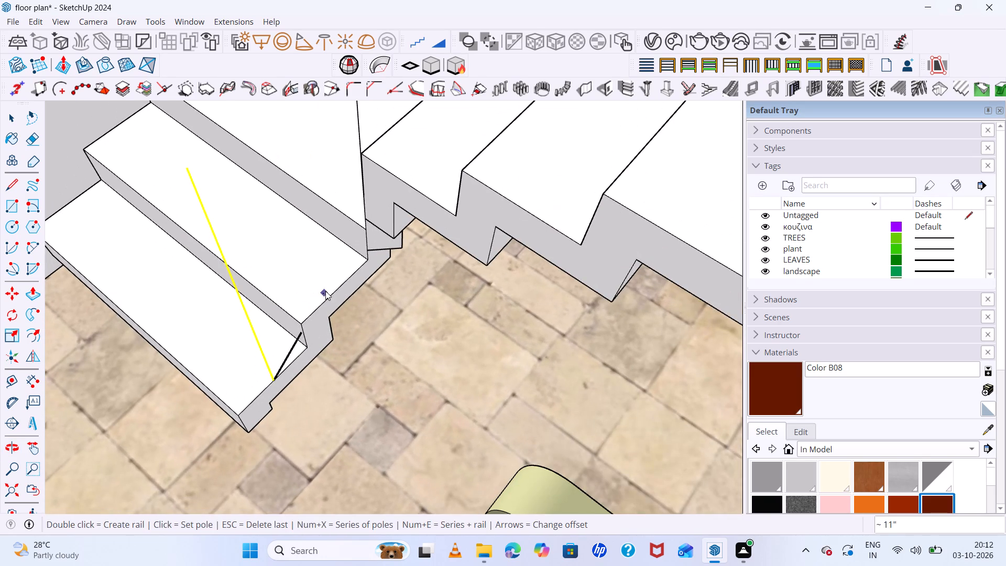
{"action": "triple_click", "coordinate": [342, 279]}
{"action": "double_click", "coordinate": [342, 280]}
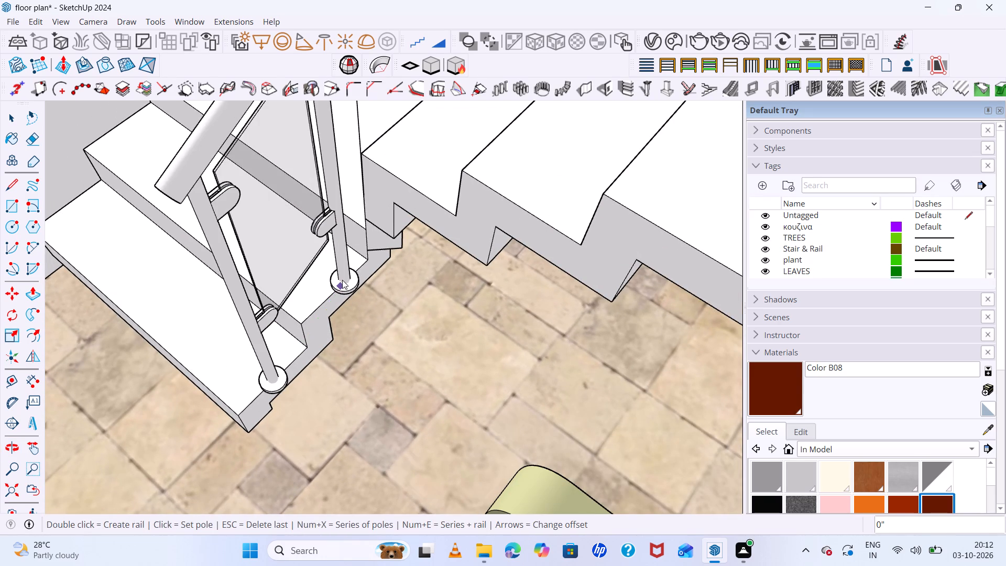
Examine the glass-panel rail on the lower steps from several sides around the dining area.
{"action": "scroll", "coordinate": [275, 271], "scroll_direction": "down", "scroll_amount": 6}
{"action": "middle_click_drag", "start_coordinate": [272, 275], "coordinate": [783, 194]}
{"action": "scroll", "coordinate": [495, 275], "scroll_direction": "down", "scroll_amount": 3}
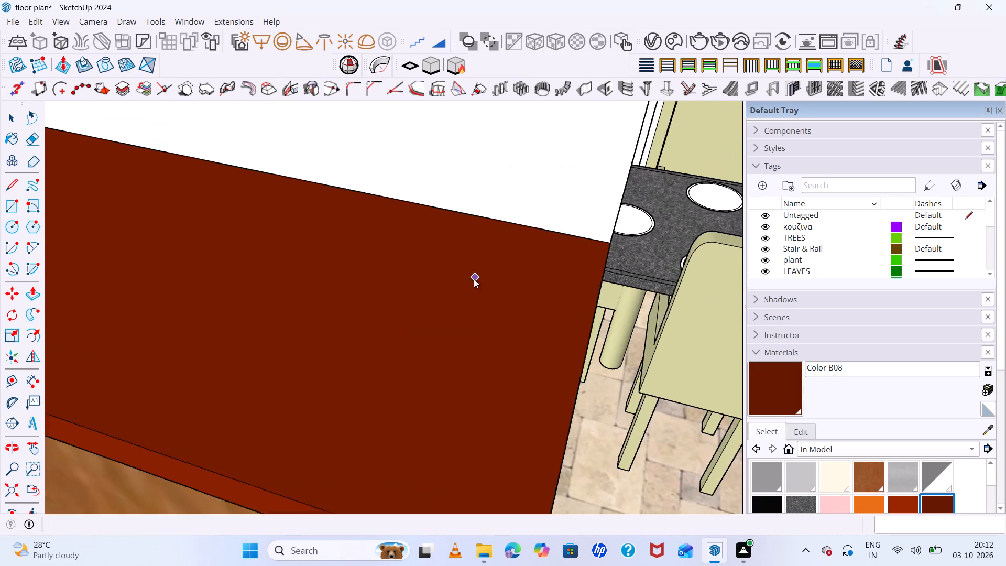
{"action": "scroll", "coordinate": [474, 279], "scroll_direction": "down", "scroll_amount": 8}
{"action": "middle_click_drag", "start_coordinate": [576, 280], "coordinate": [45, 287]}
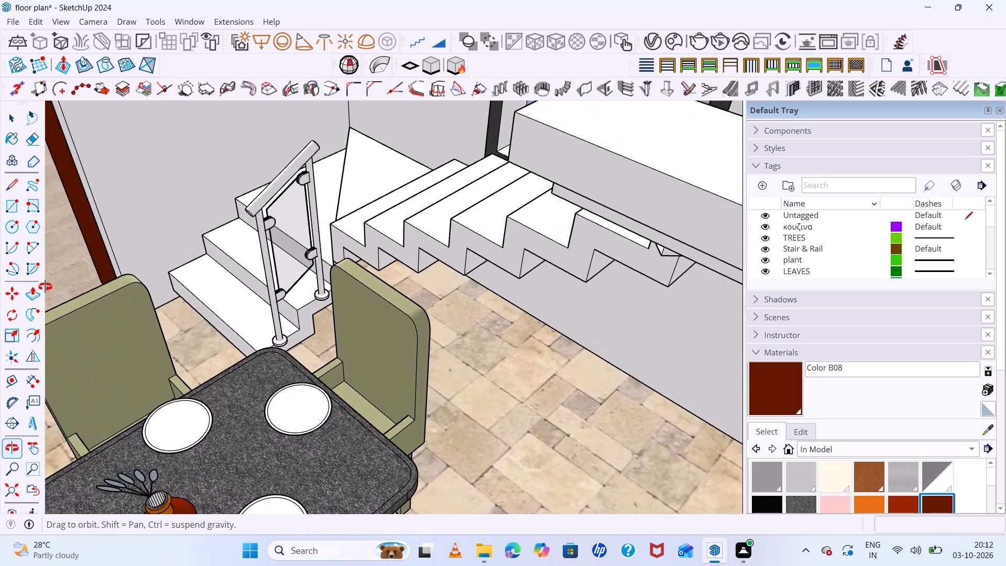
{"action": "middle_click_drag", "start_coordinate": [45, 287], "coordinate": [66, 284]}
{"action": "middle_click", "coordinate": [66, 284]}
{"action": "scroll", "coordinate": [179, 257], "scroll_direction": "down", "scroll_amount": 1}
{"action": "scroll", "coordinate": [299, 286], "scroll_direction": "up", "scroll_amount": 4}
{"action": "middle_click_drag", "start_coordinate": [315, 307], "coordinate": [350, 320]}
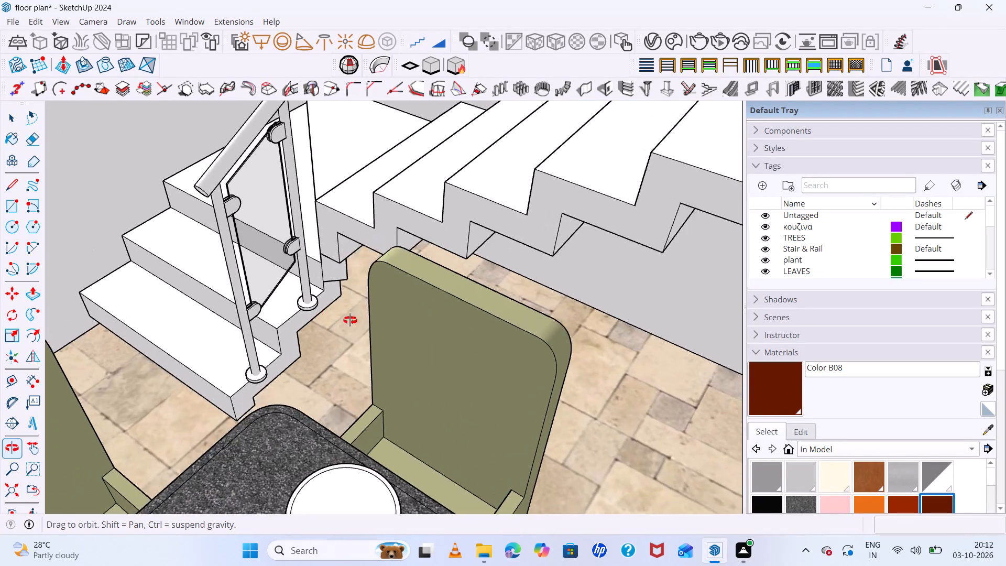
{"action": "middle_click_drag", "start_coordinate": [350, 320], "coordinate": [469, 356]}
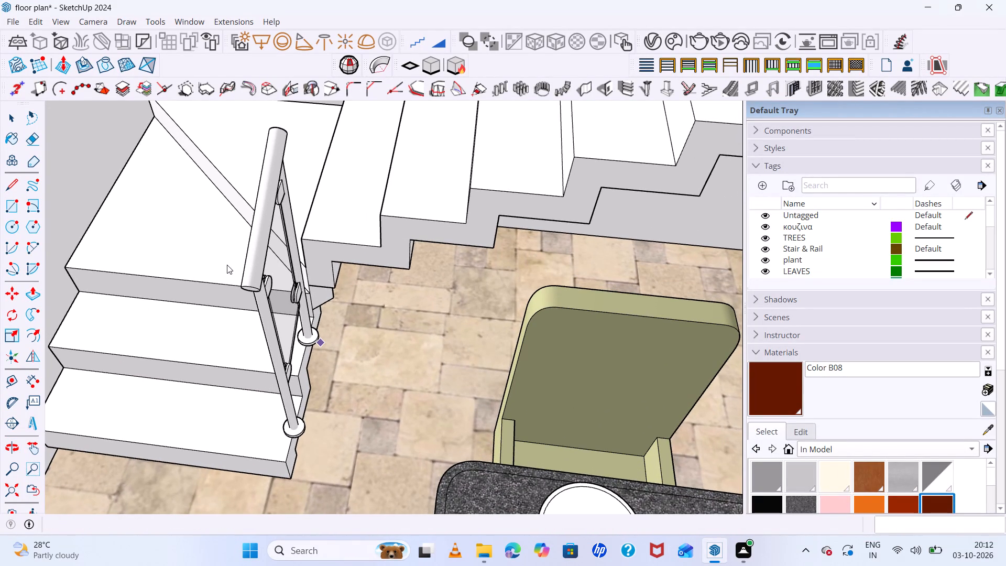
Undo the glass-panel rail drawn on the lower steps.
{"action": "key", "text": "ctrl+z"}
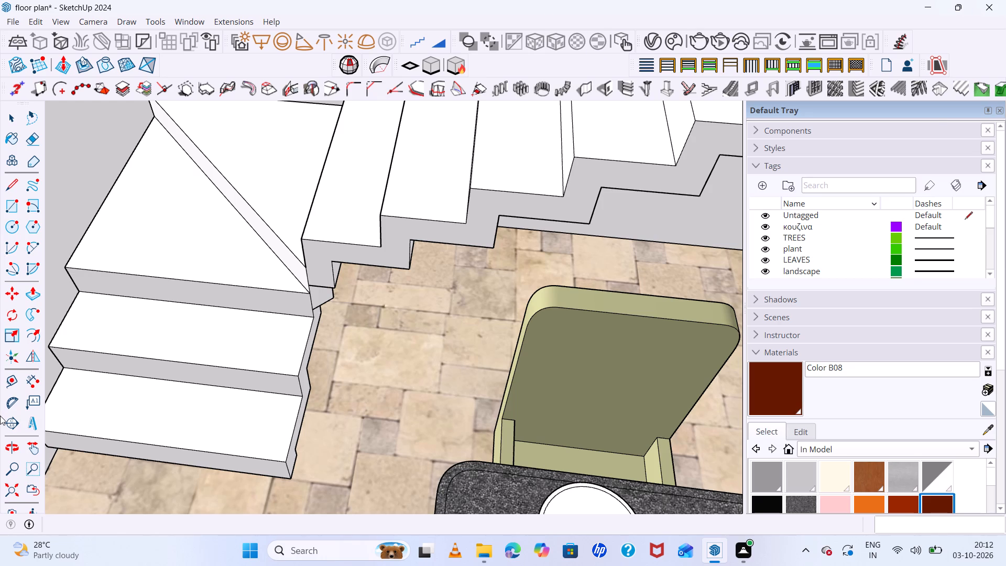
Draw a MajRail Type B rail from the outer edge of the lowest step to the inner corner of the first winder tread.
{"action": "scroll", "coordinate": [214, 341], "scroll_direction": "up", "scroll_amount": 1}
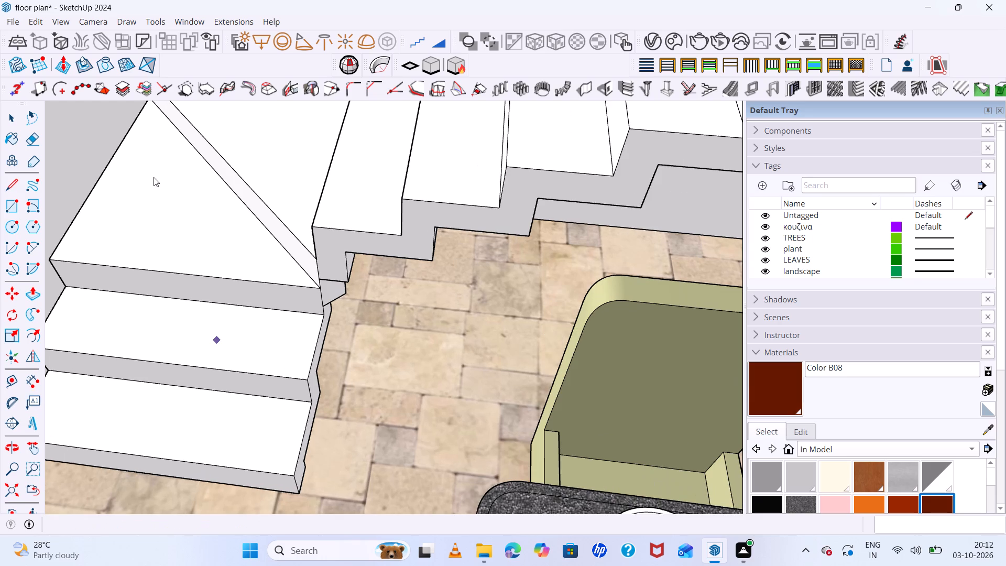
{"action": "left_click", "coordinate": [236, 21]}
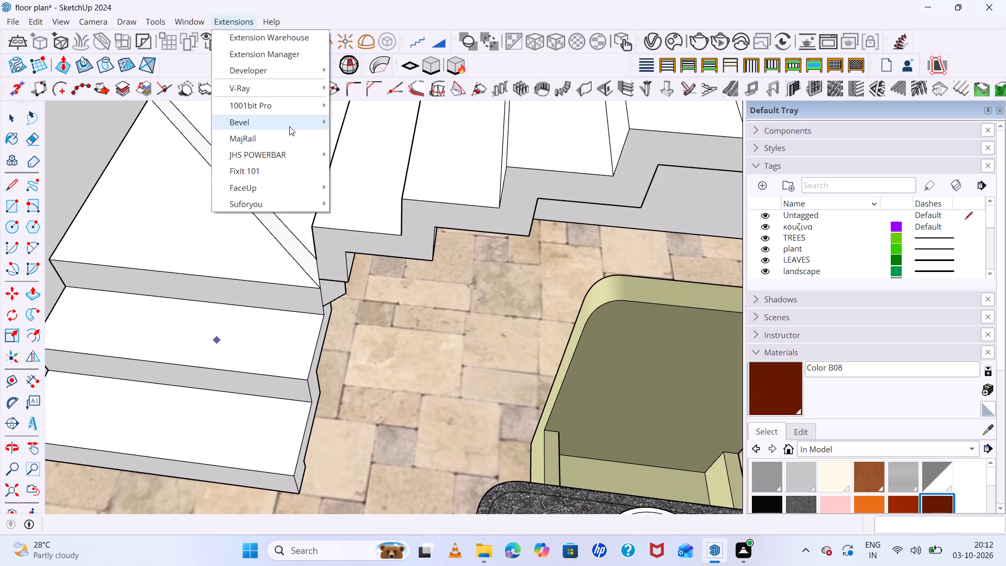
{"action": "left_click", "coordinate": [290, 136]}
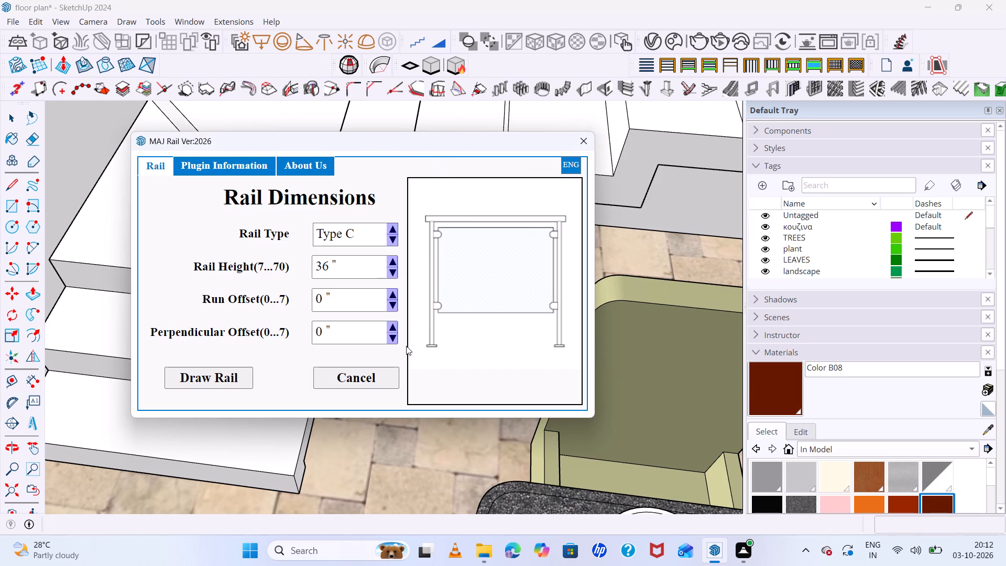
{"action": "left_click", "coordinate": [394, 229]}
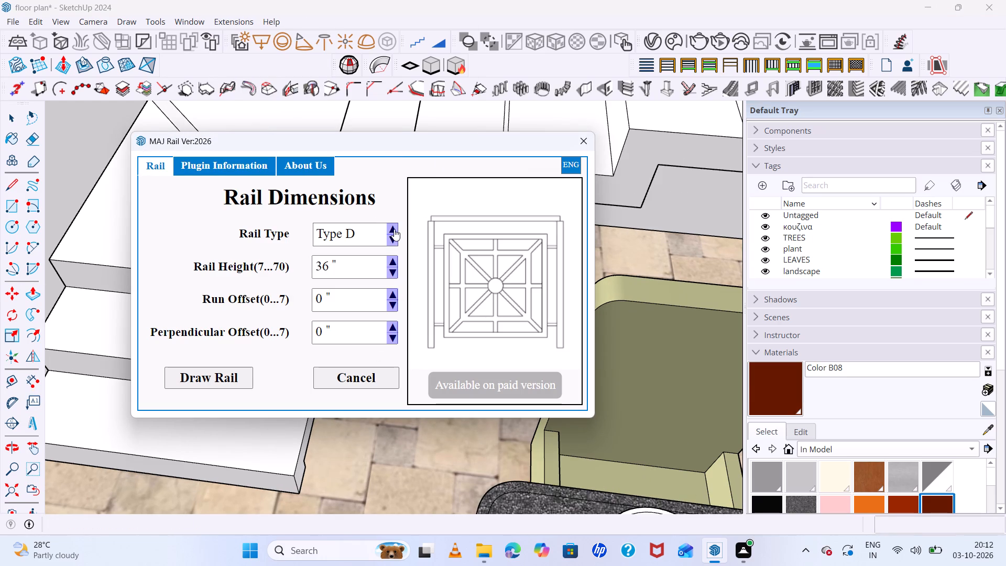
{"action": "left_click", "coordinate": [390, 241]}
{"action": "double_click", "coordinate": [390, 241]}
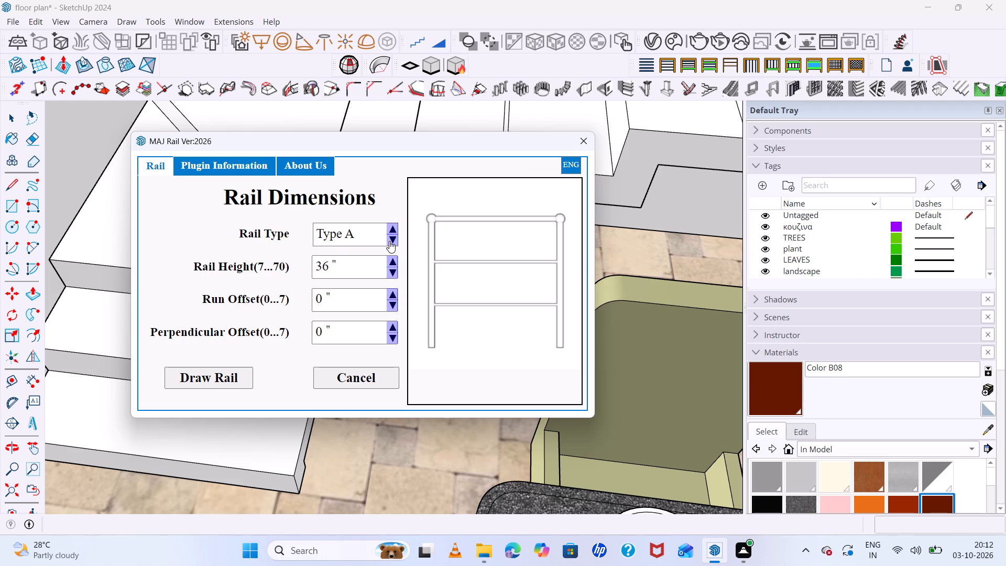
{"action": "double_click", "coordinate": [396, 237]}
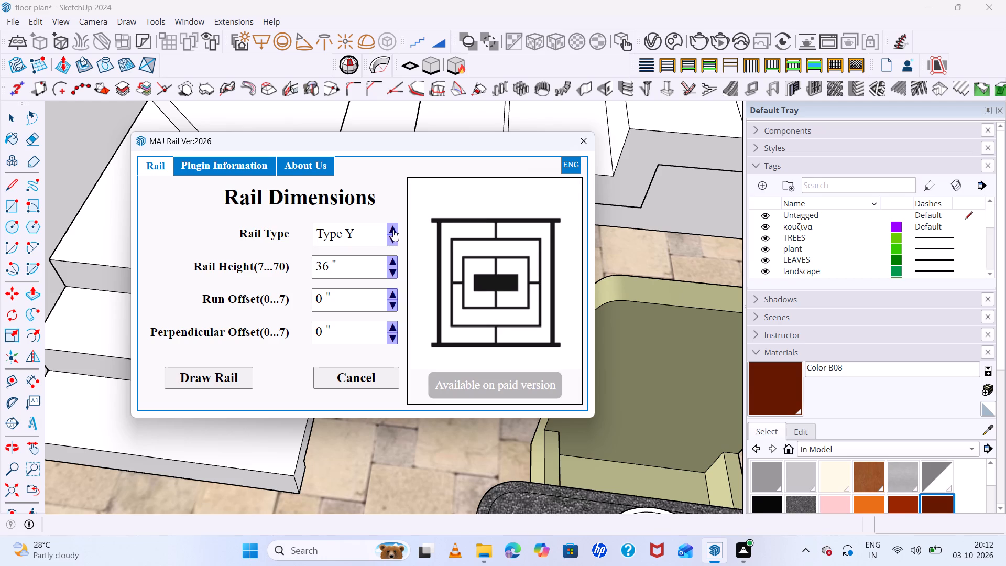
{"action": "left_click", "coordinate": [393, 230]}
{"action": "double_click", "coordinate": [393, 230]}
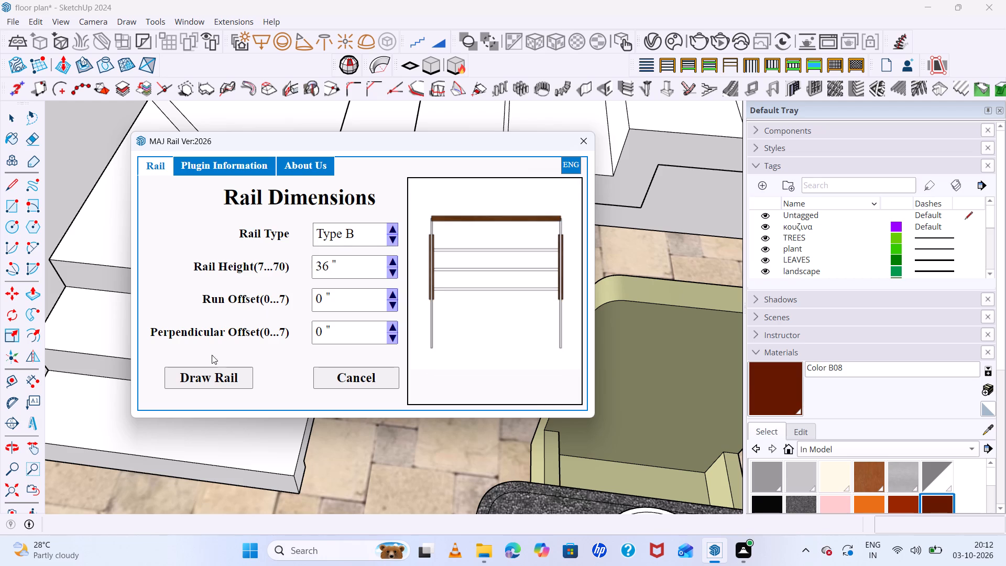
{"action": "left_click", "coordinate": [217, 375]}
{"action": "middle_click_drag", "start_coordinate": [392, 380], "coordinate": [266, 383]}
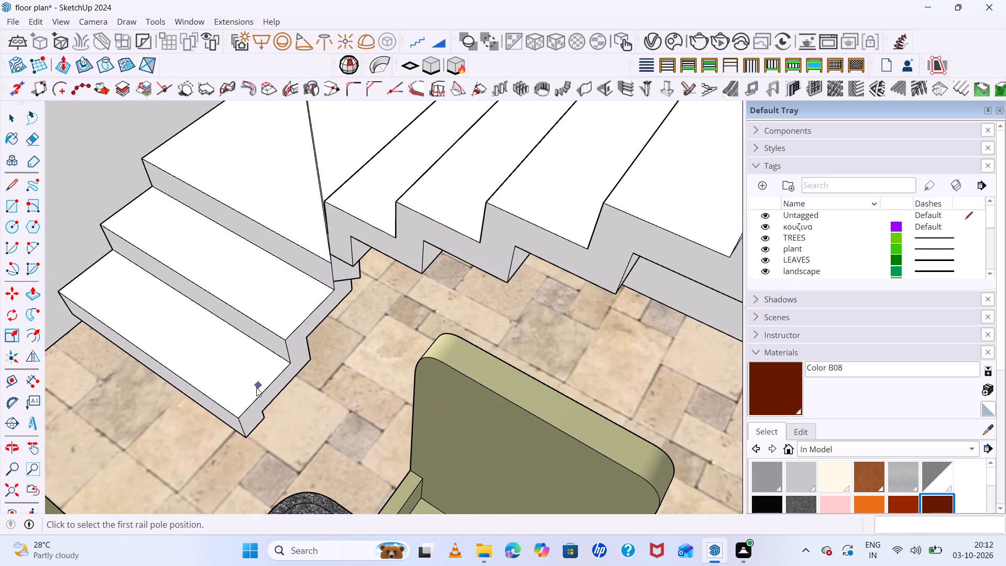
{"action": "left_click", "coordinate": [261, 385]}
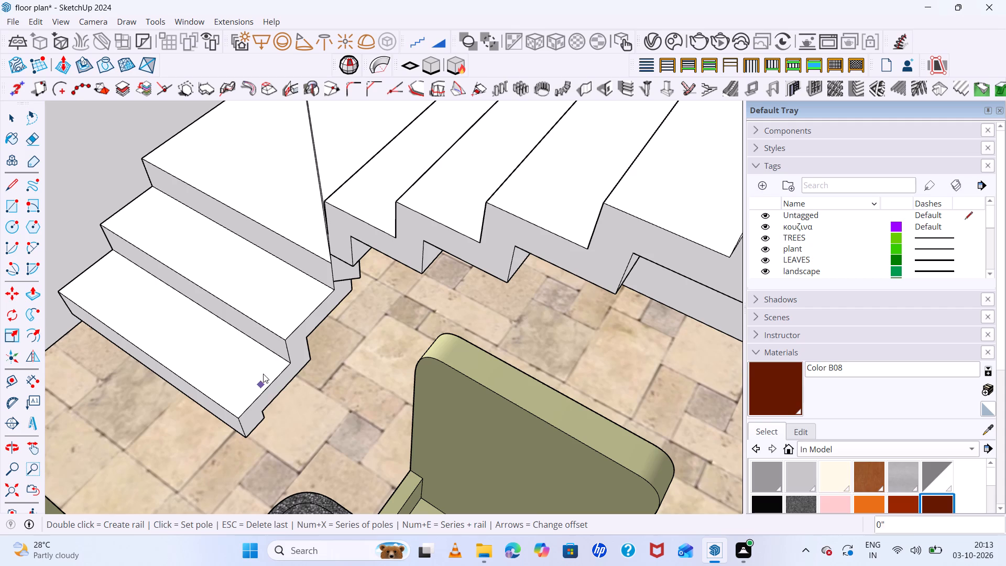
{"action": "double_click", "coordinate": [316, 243]}
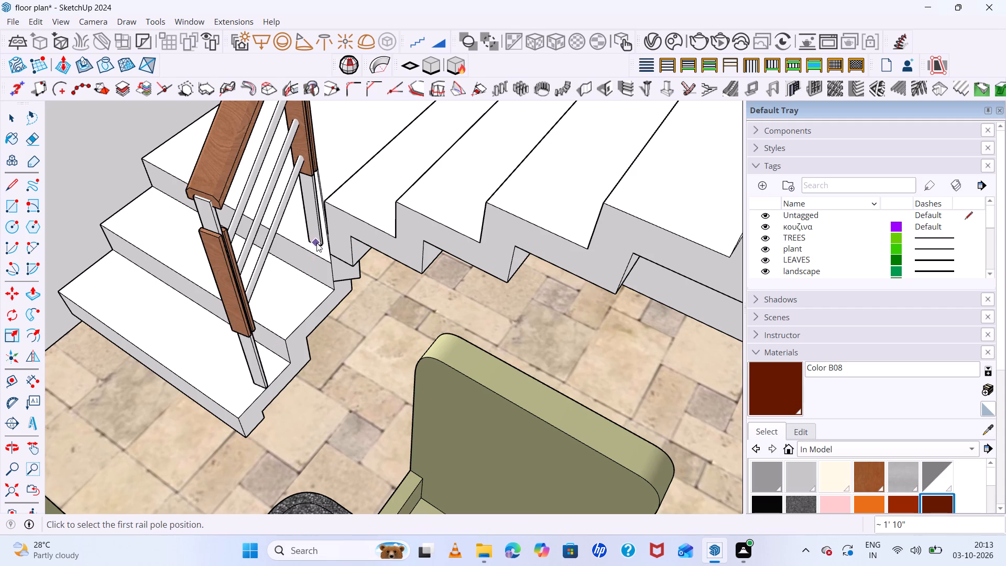
Examine the Type B rail on the lower steps from several sides and against the rest of the staircase.
{"action": "scroll", "coordinate": [264, 243], "scroll_direction": "down", "scroll_amount": 6}
{"action": "scroll", "coordinate": [202, 256], "scroll_direction": "down", "scroll_amount": 4}
{"action": "middle_click_drag", "start_coordinate": [223, 270], "coordinate": [563, 236]}
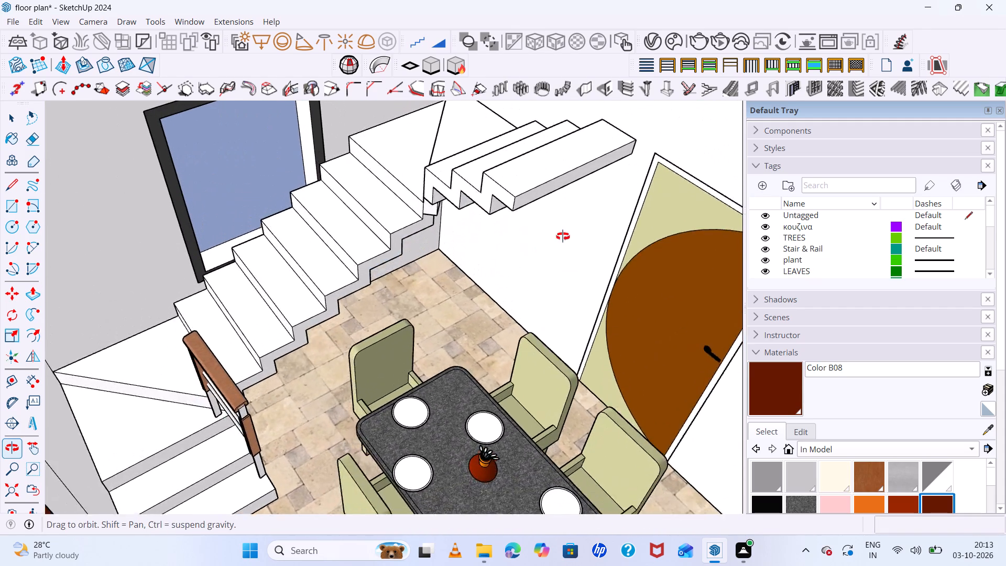
{"action": "middle_click_drag", "start_coordinate": [563, 236], "coordinate": [581, 221]}
{"action": "scroll", "coordinate": [212, 405], "scroll_direction": "up", "scroll_amount": 6}
{"action": "scroll", "coordinate": [271, 429], "scroll_direction": "up", "scroll_amount": 6}
{"action": "middle_click_drag", "start_coordinate": [331, 422], "coordinate": [75, 452]}
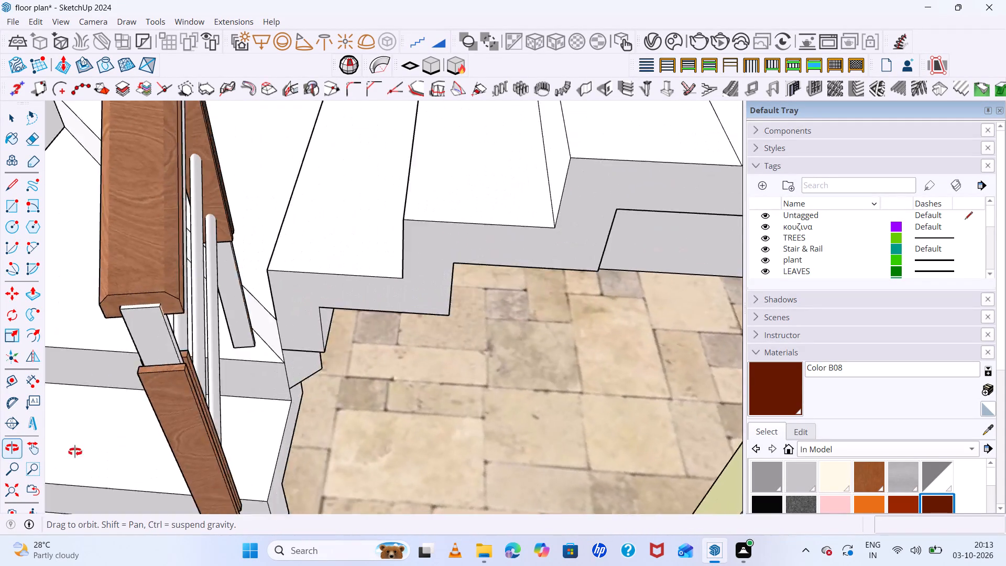
{"action": "middle_click_drag", "start_coordinate": [75, 452], "coordinate": [0, 465]}
{"action": "scroll", "coordinate": [276, 333], "scroll_direction": "up", "scroll_amount": 5}
{"action": "scroll", "coordinate": [287, 145], "scroll_direction": "down", "scroll_amount": 4}
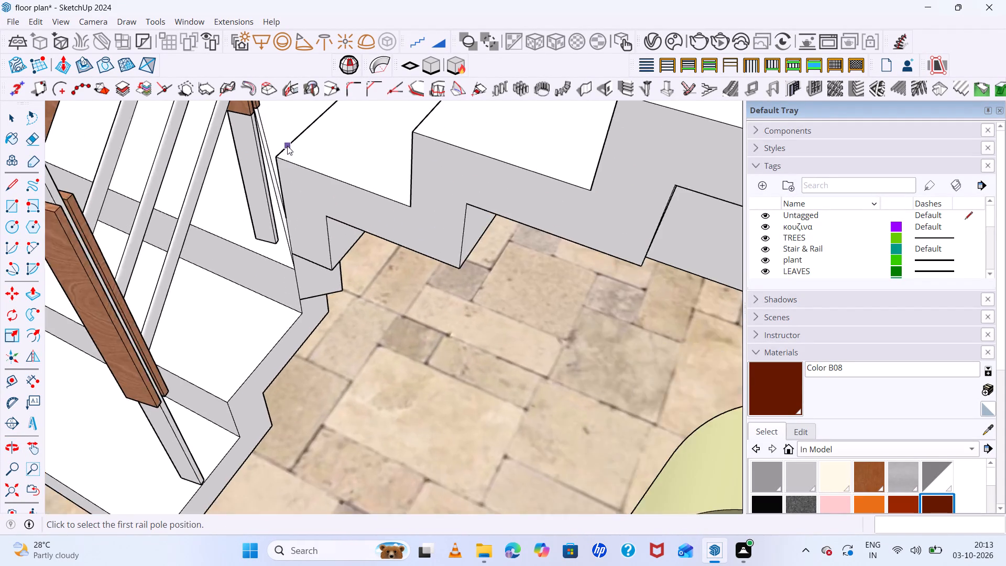
{"action": "scroll", "coordinate": [287, 146], "scroll_direction": "down", "scroll_amount": 11}
{"action": "middle_click_drag", "start_coordinate": [292, 199], "coordinate": [663, 136]}
{"action": "scroll", "coordinate": [24, 413], "scroll_direction": "up", "scroll_amount": 3}
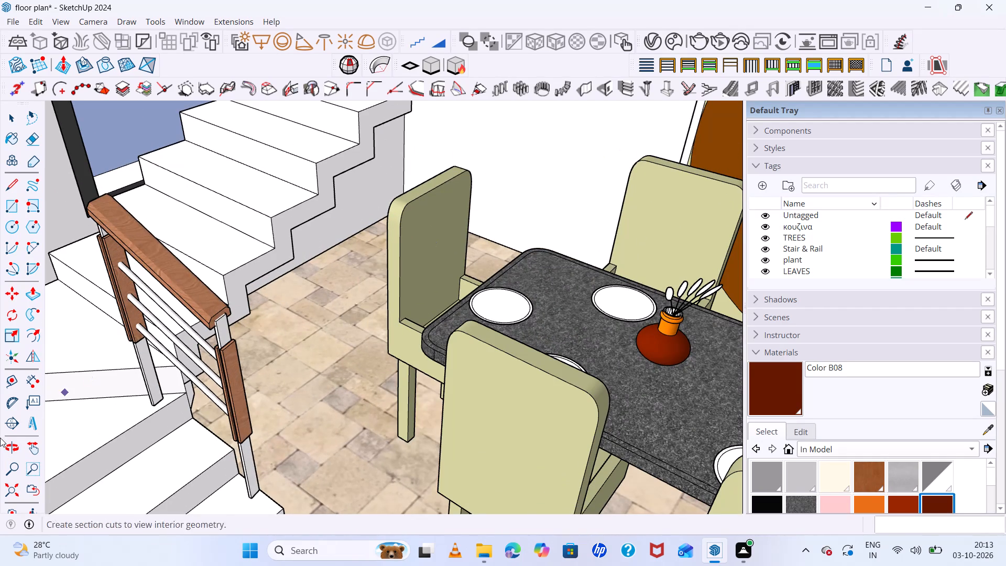
{"action": "scroll", "coordinate": [0, 438], "scroll_direction": "up", "scroll_amount": 2}
{"action": "scroll", "coordinate": [170, 345], "scroll_direction": "down", "scroll_amount": 4}
{"action": "middle_click_drag", "start_coordinate": [103, 361], "coordinate": [198, 353]}
{"action": "scroll", "coordinate": [207, 349], "scroll_direction": "up", "scroll_amount": 2}
{"action": "scroll", "coordinate": [218, 344], "scroll_direction": "down", "scroll_amount": 6}
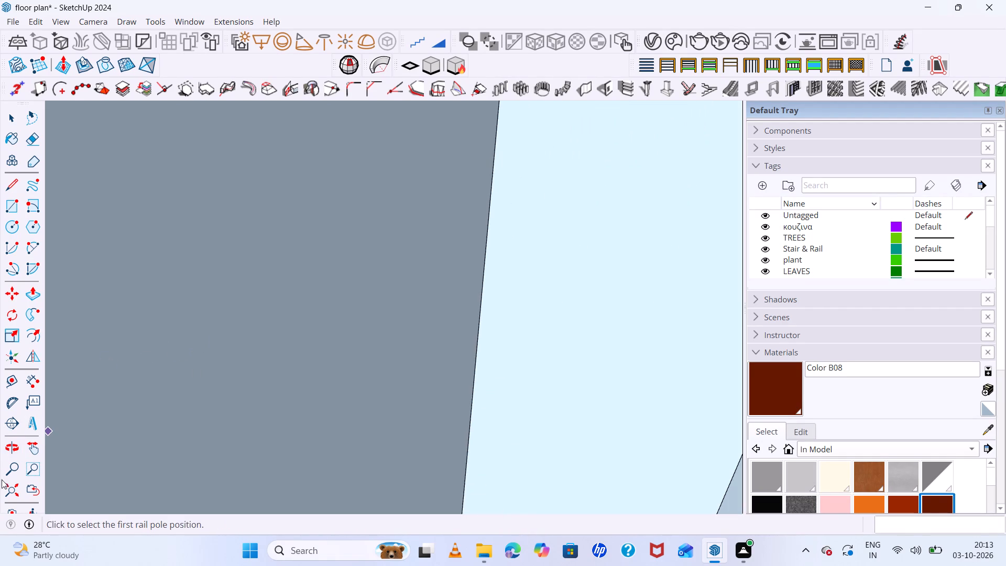
{"action": "left_click", "coordinate": [17, 499]}
{"action": "scroll", "coordinate": [7, 471], "scroll_direction": "down", "scroll_amount": 7}
{"action": "scroll", "coordinate": [370, 184], "scroll_direction": "up", "scroll_amount": 2}
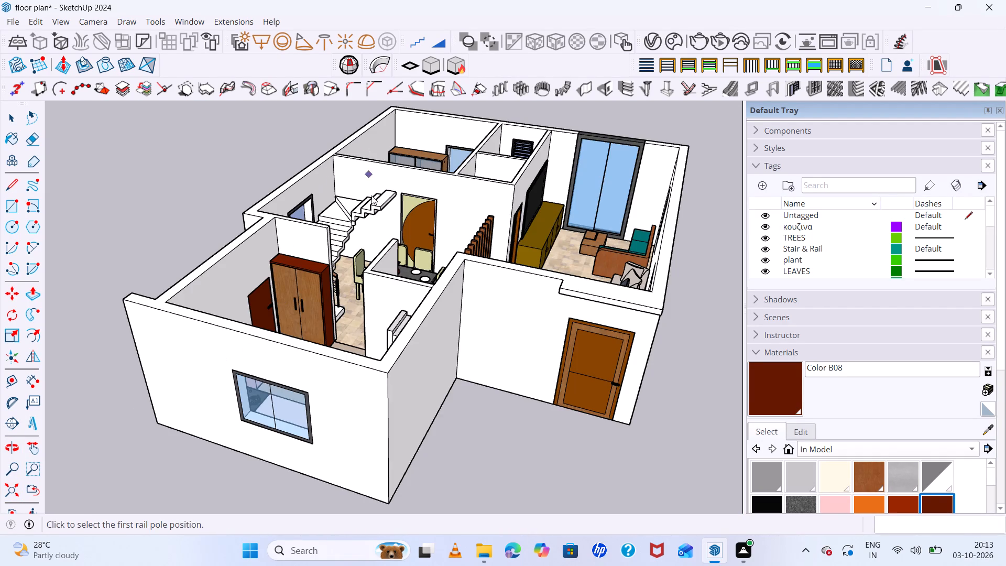
{"action": "scroll", "coordinate": [371, 195], "scroll_direction": "up", "scroll_amount": 10}
{"action": "middle_click_drag", "start_coordinate": [330, 314], "coordinate": [19, 474]}
{"action": "scroll", "coordinate": [129, 321], "scroll_direction": "up", "scroll_amount": 7}
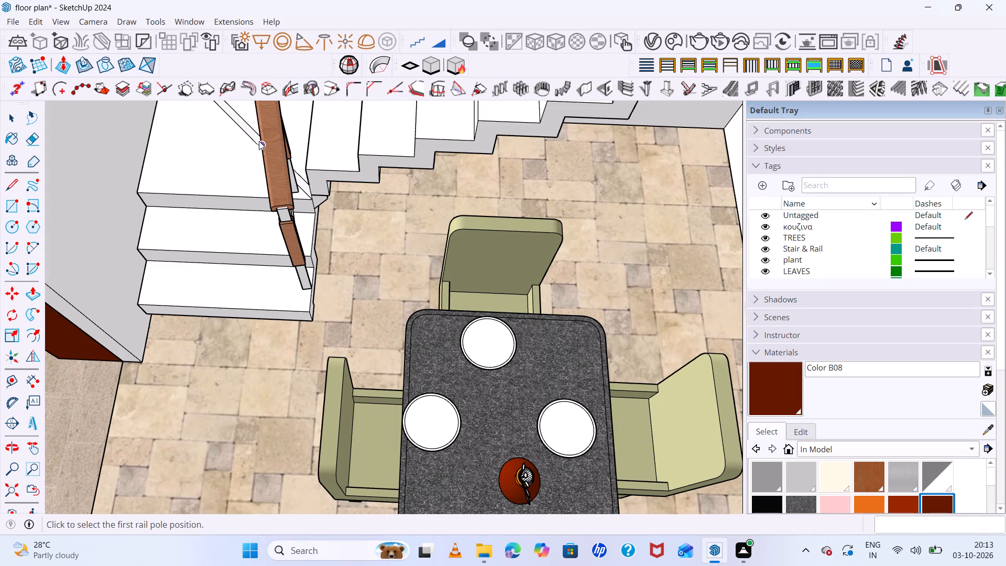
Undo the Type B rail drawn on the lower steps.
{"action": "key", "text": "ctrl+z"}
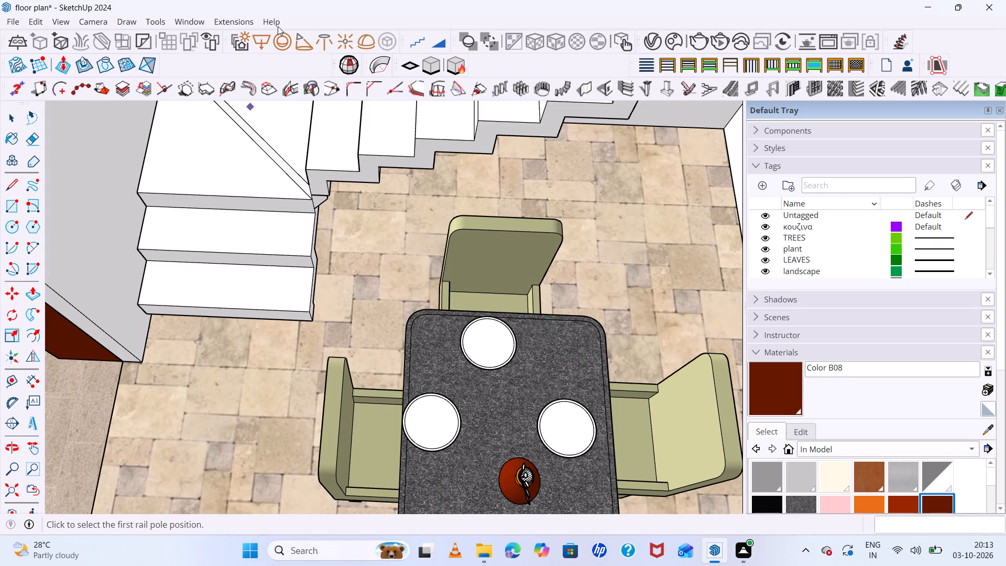
Configure a MajRail rail as Type A with a rail height of 20 inches and start drawing it.
{"action": "left_click", "coordinate": [231, 25]}
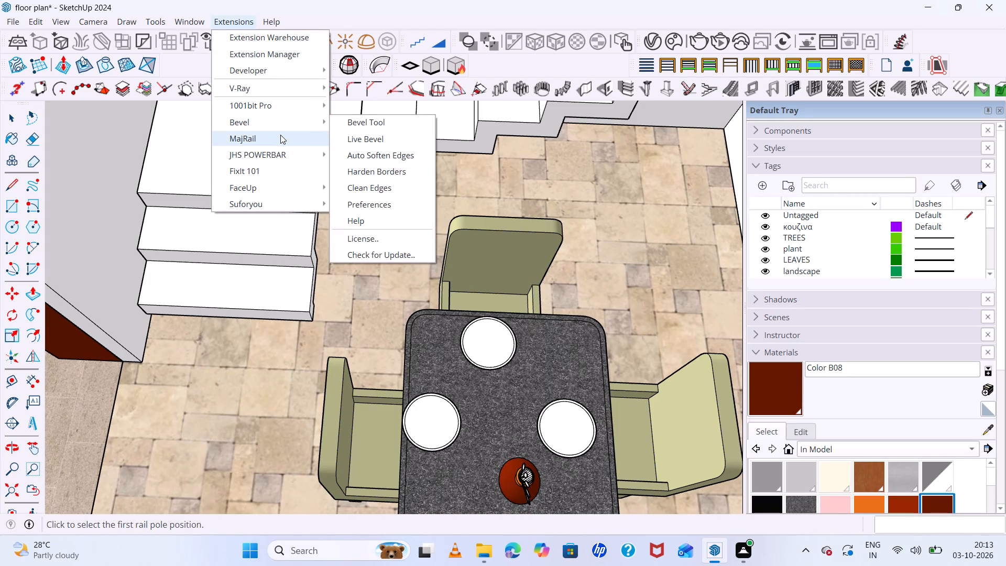
{"action": "left_click", "coordinate": [280, 135]}
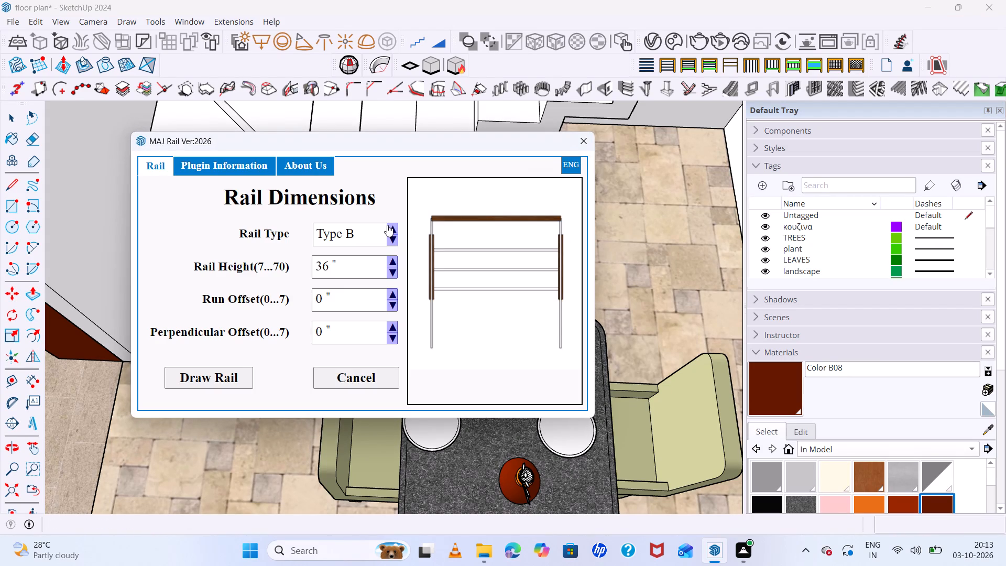
{"action": "left_click", "coordinate": [391, 226]}
{"action": "left_click", "coordinate": [395, 241]}
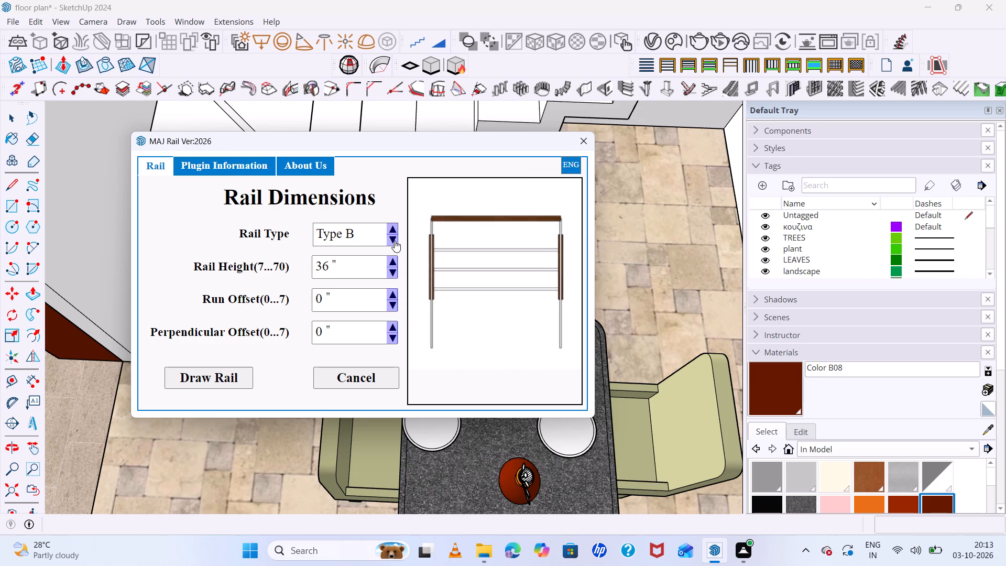
{"action": "left_click", "coordinate": [394, 241]}
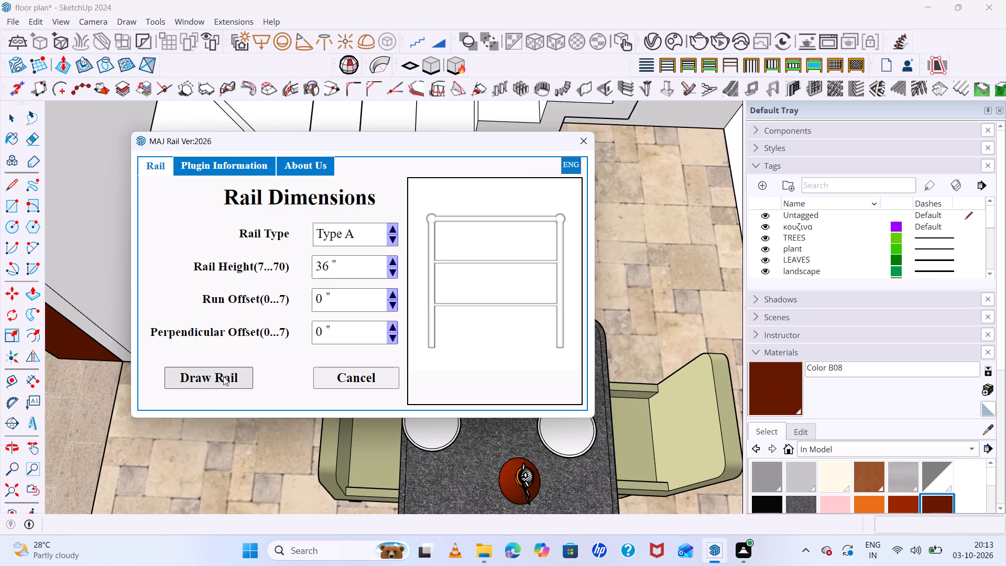
{"action": "double_click", "coordinate": [334, 268]}
{"action": "left_click", "coordinate": [329, 267]}
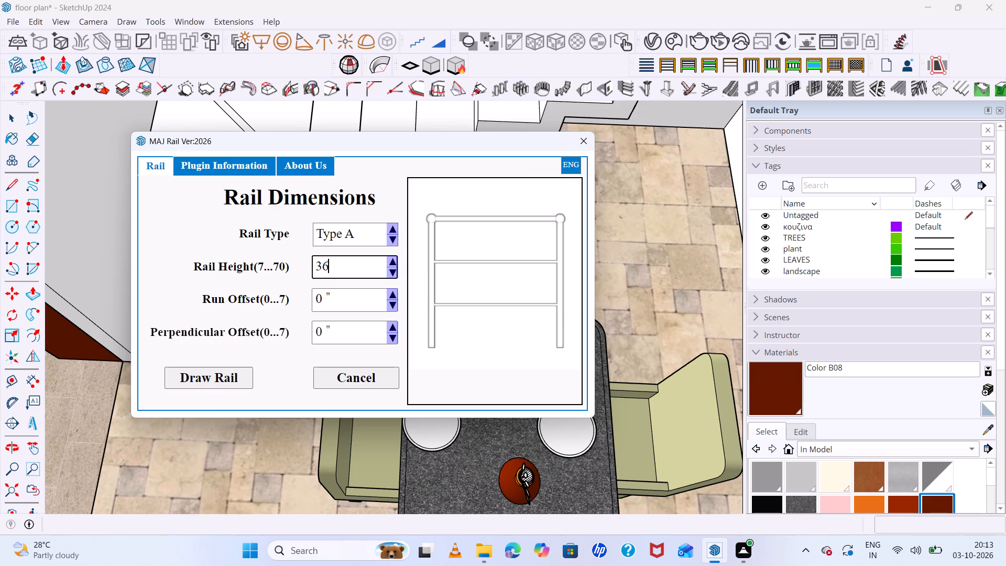
{"action": "key", "text": "BackSpace"}
{"action": "key", "text": "BackSpace"}
{"action": "type", "text": "20"}
{"action": "key", "text": "Return"}
{"action": "left_click", "coordinate": [232, 377]}
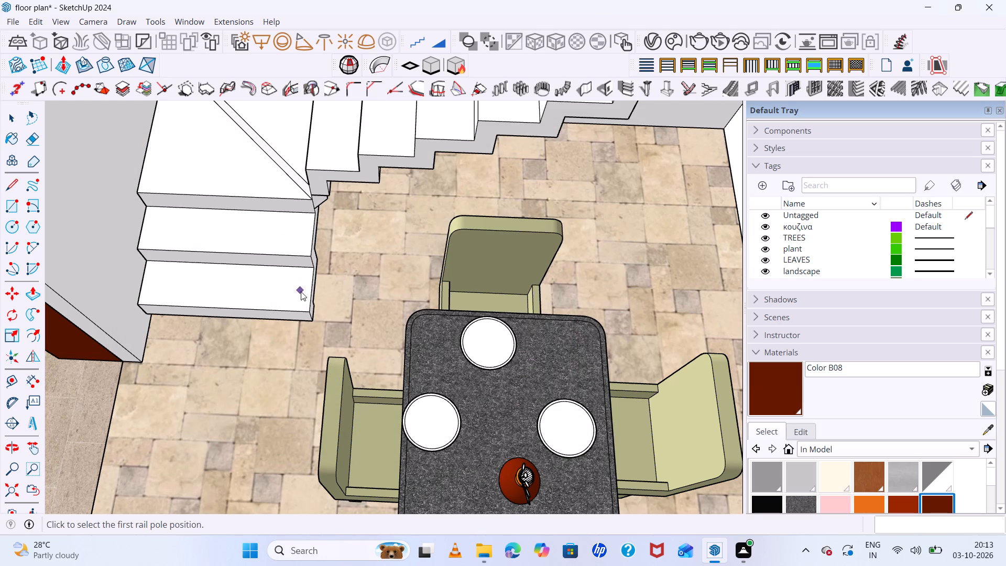
Place rail poles along the staircase's open edge from the lowest step, over the first winder, and up the straight flight.
{"action": "left_click", "coordinate": [296, 293]}
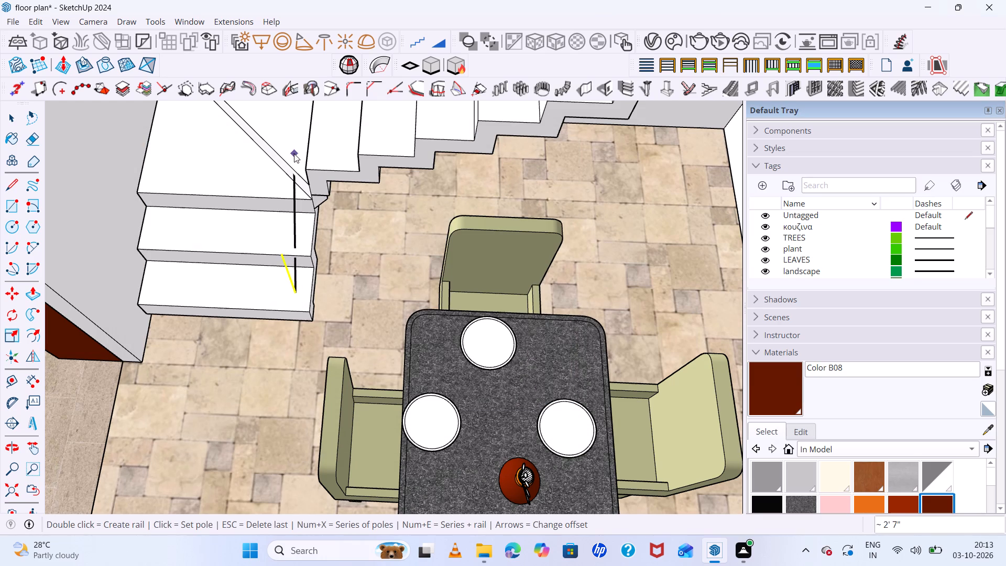
{"action": "left_click", "coordinate": [297, 151]}
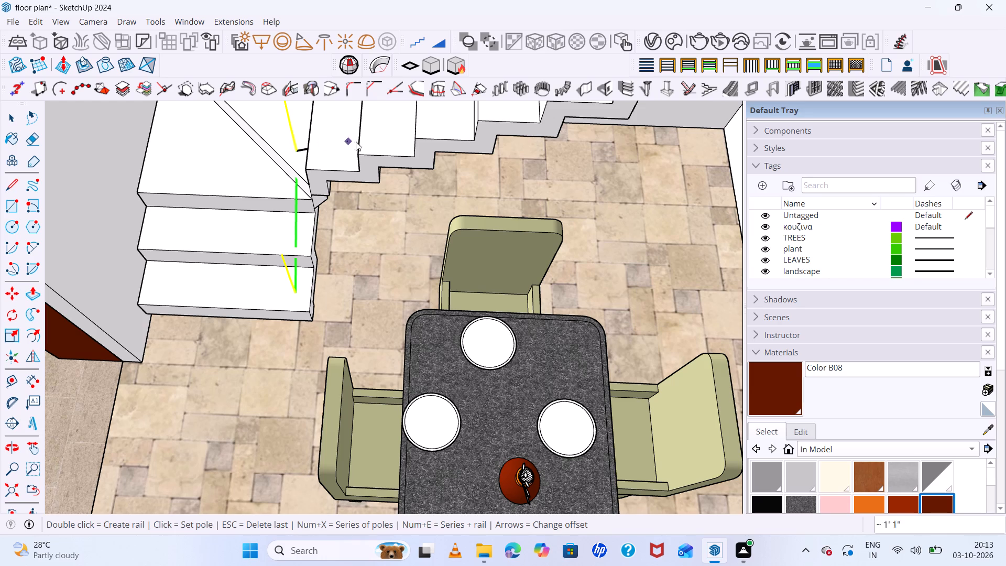
{"action": "left_click", "coordinate": [396, 138]}
{"action": "scroll", "coordinate": [310, 153], "scroll_direction": "down", "scroll_amount": 11}
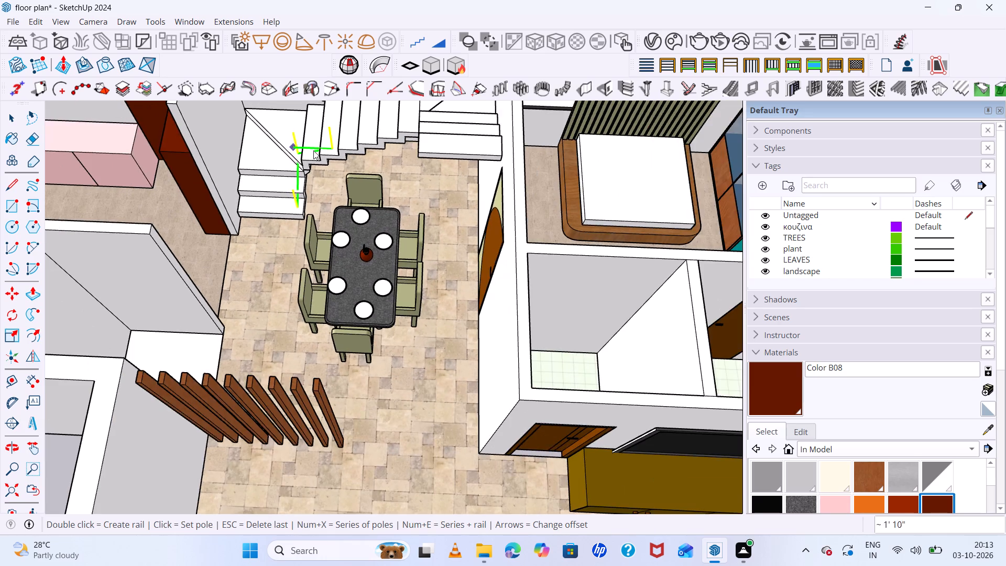
{"action": "scroll", "coordinate": [385, 131], "scroll_direction": "up", "scroll_amount": 5}
{"action": "left_click", "coordinate": [359, 140]}
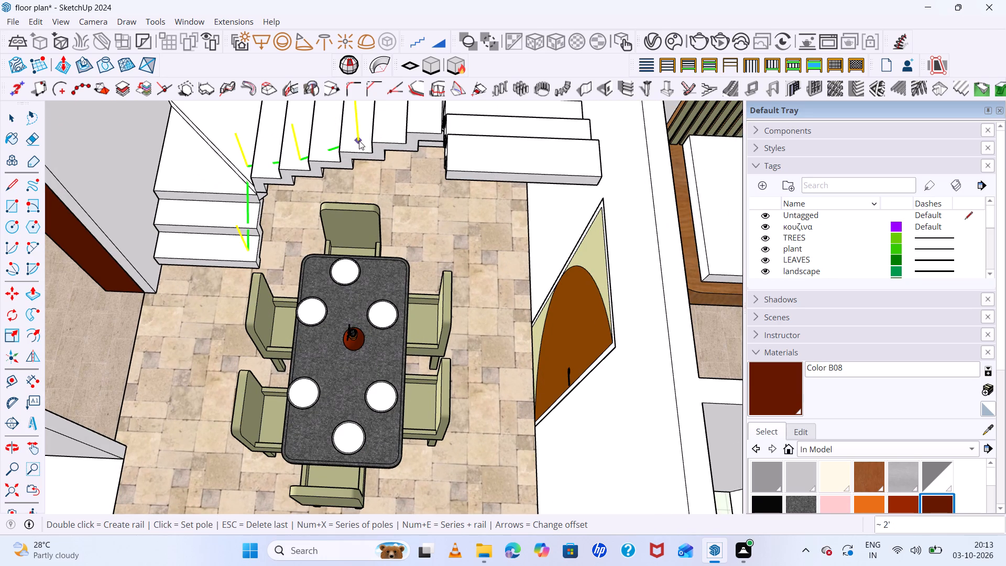
{"action": "left_click", "coordinate": [423, 120]}
Add poles on the upper winder tread and the second-highest step, and create the Type A rail.
{"action": "scroll", "coordinate": [376, 125], "scroll_direction": "down", "scroll_amount": 6}
{"action": "middle_click_drag", "start_coordinate": [369, 137], "coordinate": [508, 171]}
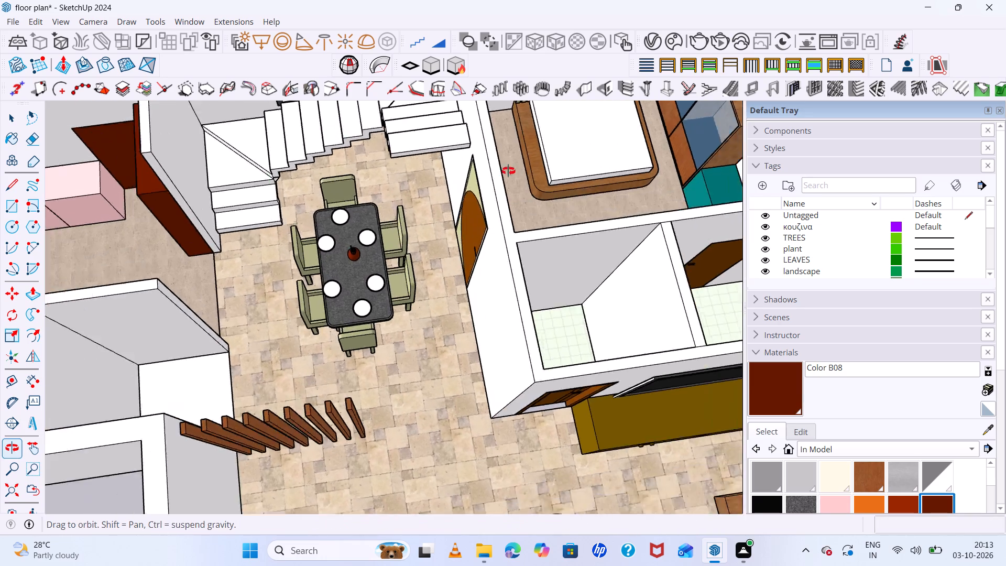
{"action": "middle_click_drag", "start_coordinate": [508, 171], "coordinate": [578, 161]}
{"action": "scroll", "coordinate": [333, 165], "scroll_direction": "down", "scroll_amount": 6}
{"action": "scroll", "coordinate": [241, 127], "scroll_direction": "up", "scroll_amount": 17}
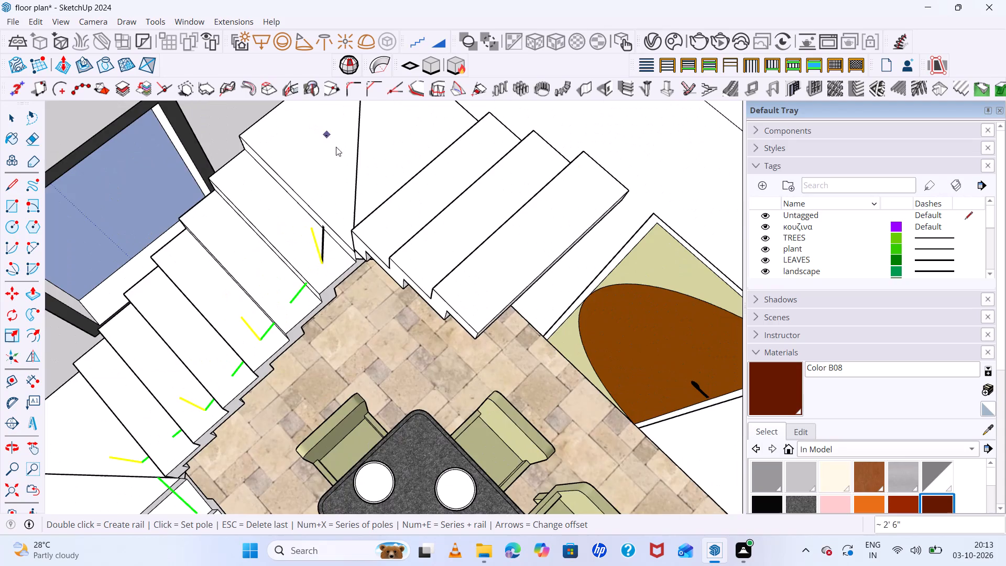
{"action": "scroll", "coordinate": [343, 155], "scroll_direction": "up", "scroll_amount": 5}
{"action": "left_click", "coordinate": [389, 235]}
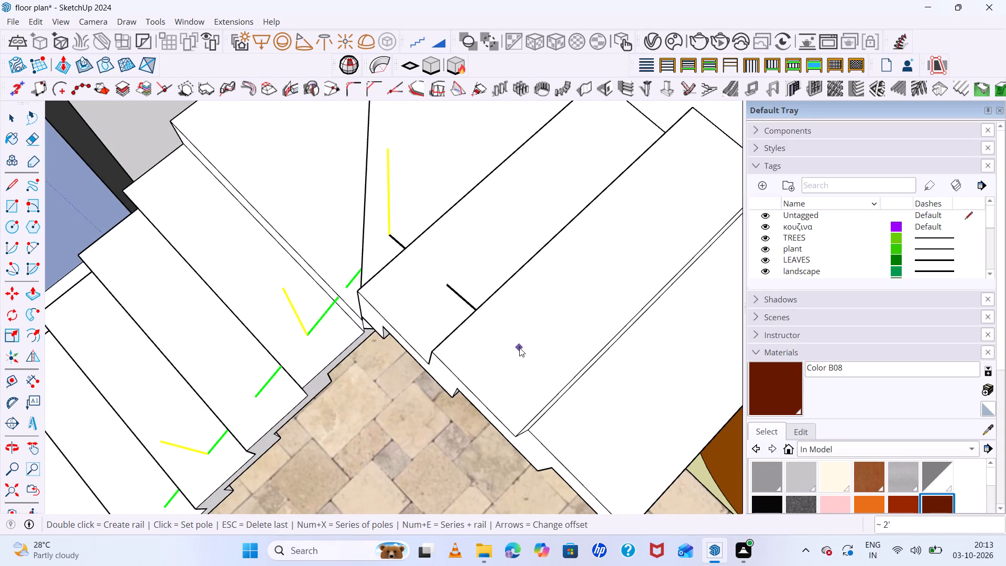
{"action": "left_click", "coordinate": [519, 347]}
{"action": "scroll", "coordinate": [371, 320], "scroll_direction": "down", "scroll_amount": 12}
{"action": "scroll", "coordinate": [444, 341], "scroll_direction": "up", "scroll_amount": 6}
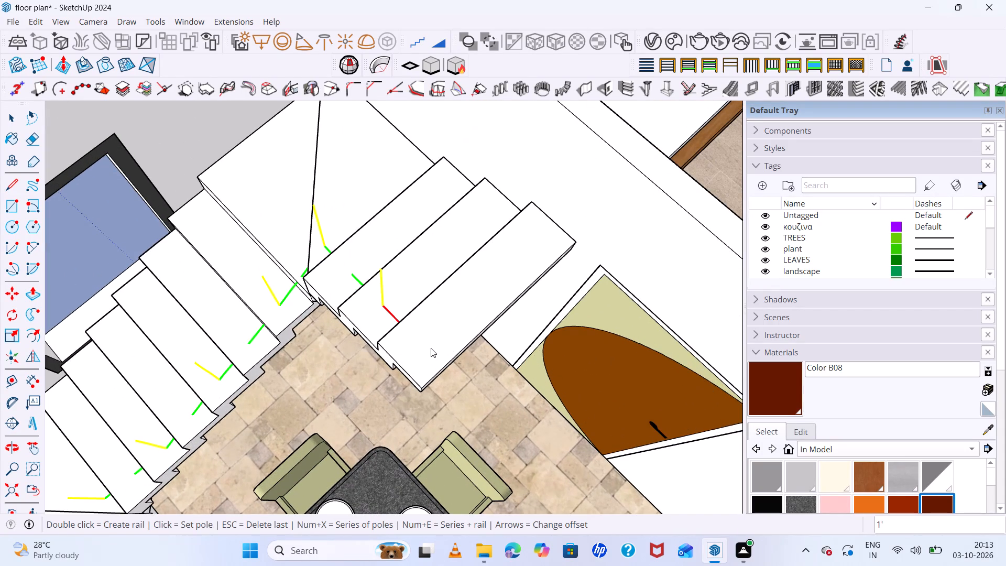
{"action": "double_click", "coordinate": [384, 304]}
Examine the Type A rail along the whole staircase from several sides, including its corners and the upper steps.
{"action": "scroll", "coordinate": [384, 304], "scroll_direction": "down", "scroll_amount": 7}
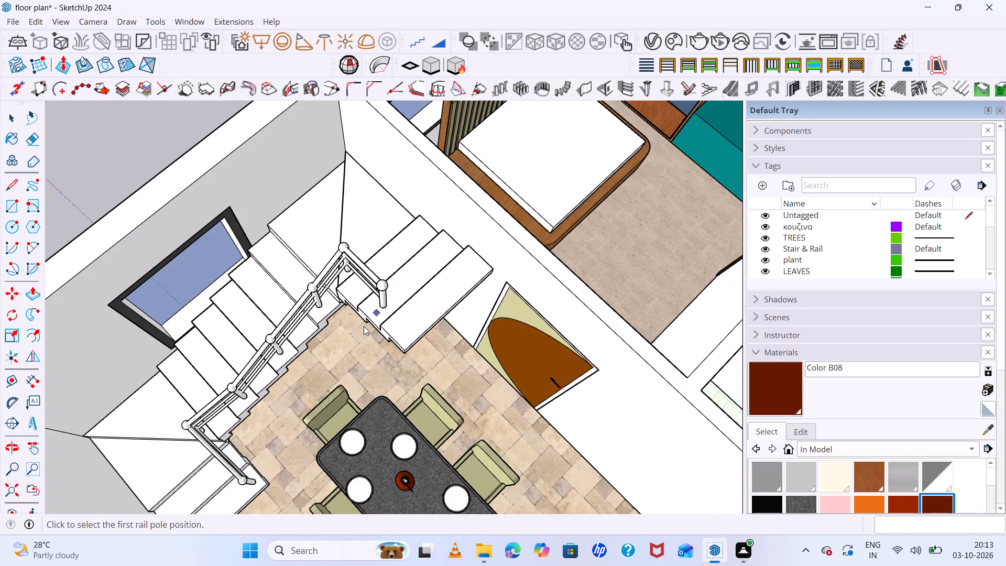
{"action": "middle_click_drag", "start_coordinate": [364, 326], "coordinate": [416, 211]}
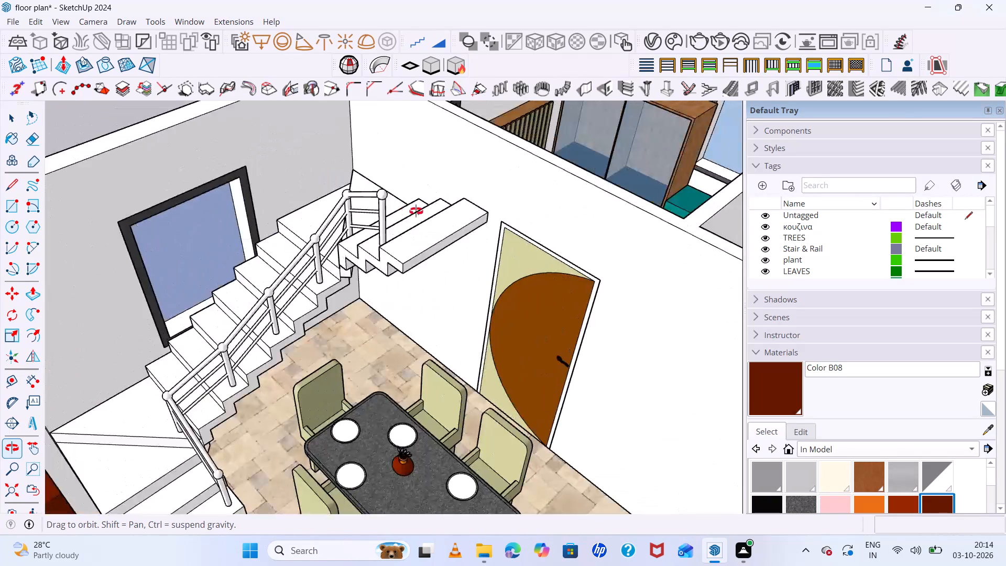
{"action": "middle_click_drag", "start_coordinate": [416, 211], "coordinate": [463, 217]}
{"action": "scroll", "coordinate": [453, 214], "scroll_direction": "up", "scroll_amount": 1}
{"action": "scroll", "coordinate": [372, 209], "scroll_direction": "down", "scroll_amount": 12}
{"action": "middle_click_drag", "start_coordinate": [404, 275], "coordinate": [167, 216]}
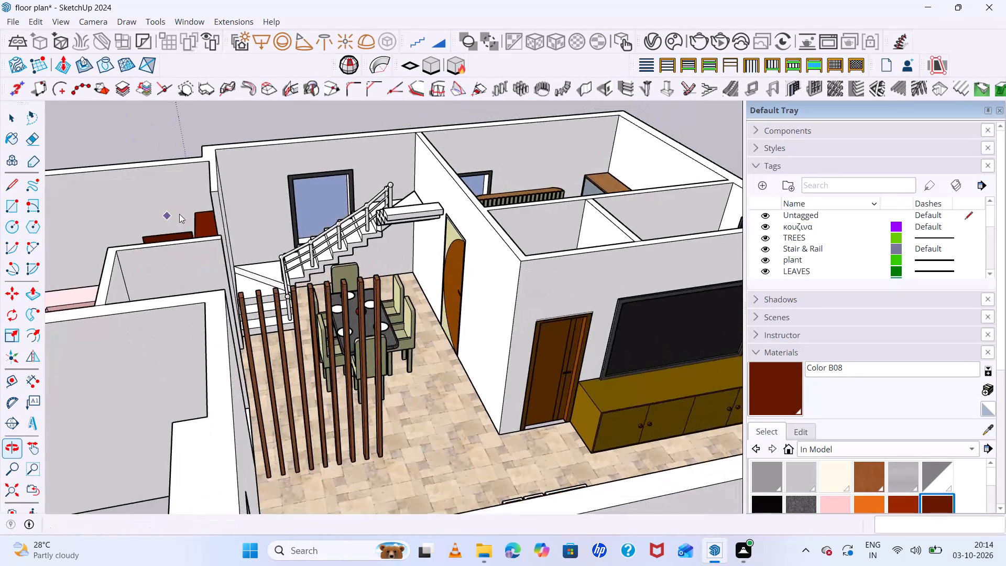
{"action": "scroll", "coordinate": [363, 222], "scroll_direction": "up", "scroll_amount": 19}
{"action": "scroll", "coordinate": [420, 284], "scroll_direction": "down", "scroll_amount": 13}
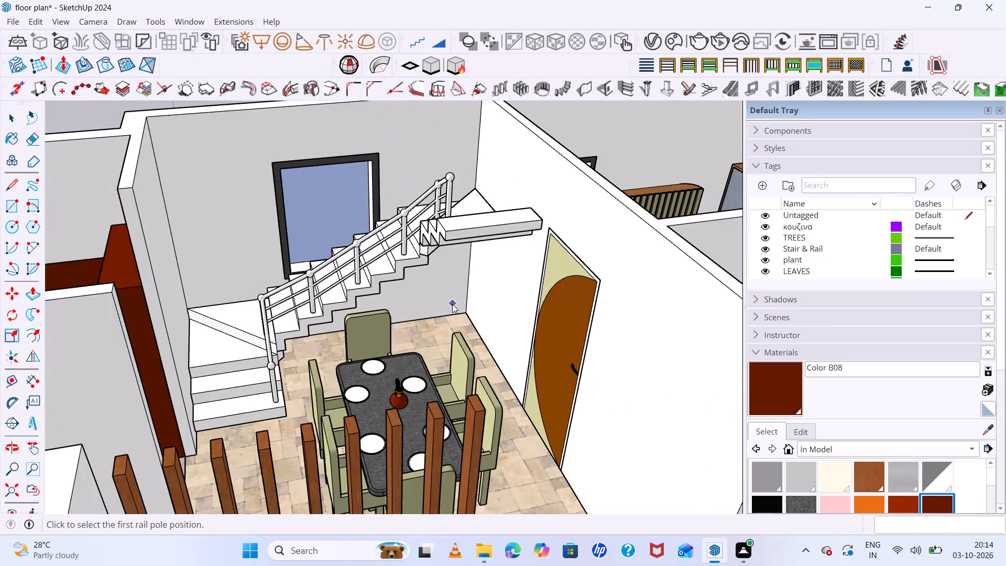
{"action": "middle_click_drag", "start_coordinate": [452, 304], "coordinate": [292, 361]}
{"action": "scroll", "coordinate": [315, 266], "scroll_direction": "up", "scroll_amount": 14}
{"action": "scroll", "coordinate": [230, 242], "scroll_direction": "up", "scroll_amount": 7}
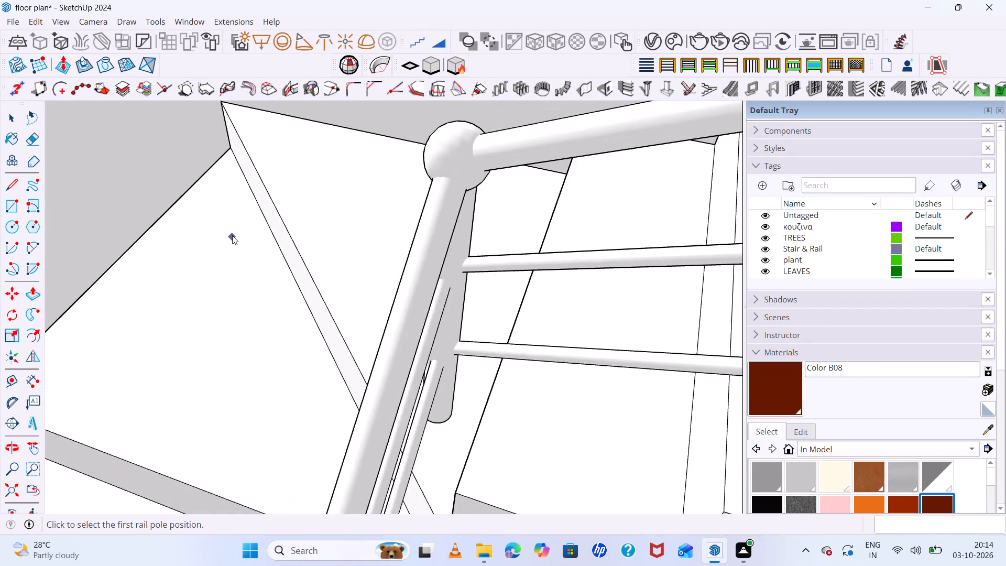
{"action": "scroll", "coordinate": [233, 235], "scroll_direction": "down", "scroll_amount": 14}
{"action": "scroll", "coordinate": [309, 271], "scroll_direction": "down", "scroll_amount": 6}
{"action": "middle_click_drag", "start_coordinate": [362, 297], "coordinate": [595, 284]}
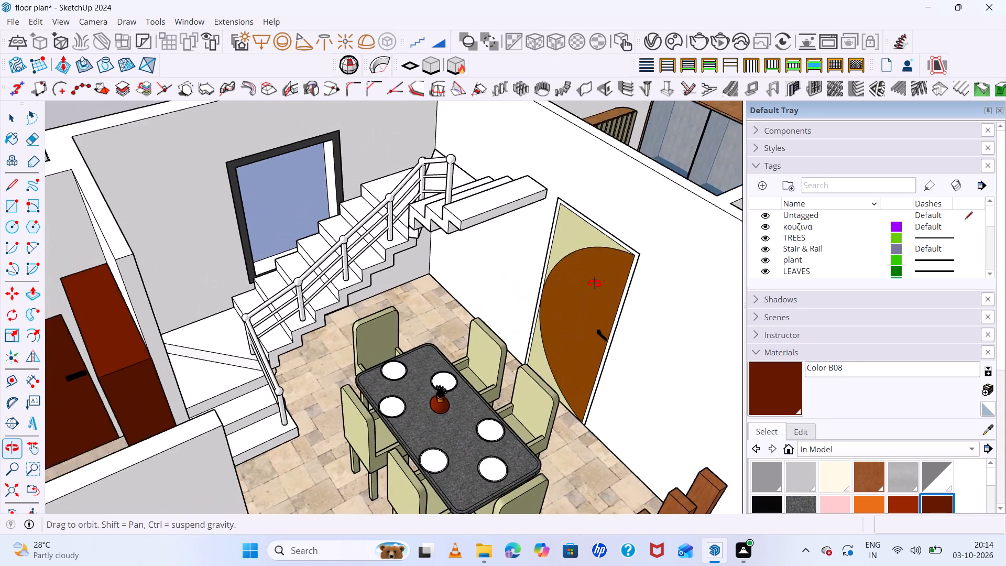
{"action": "middle_click_drag", "start_coordinate": [595, 284], "coordinate": [405, 220]}
{"action": "scroll", "coordinate": [436, 249], "scroll_direction": "up", "scroll_amount": 13}
{"action": "scroll", "coordinate": [423, 224], "scroll_direction": "down", "scroll_amount": 8}
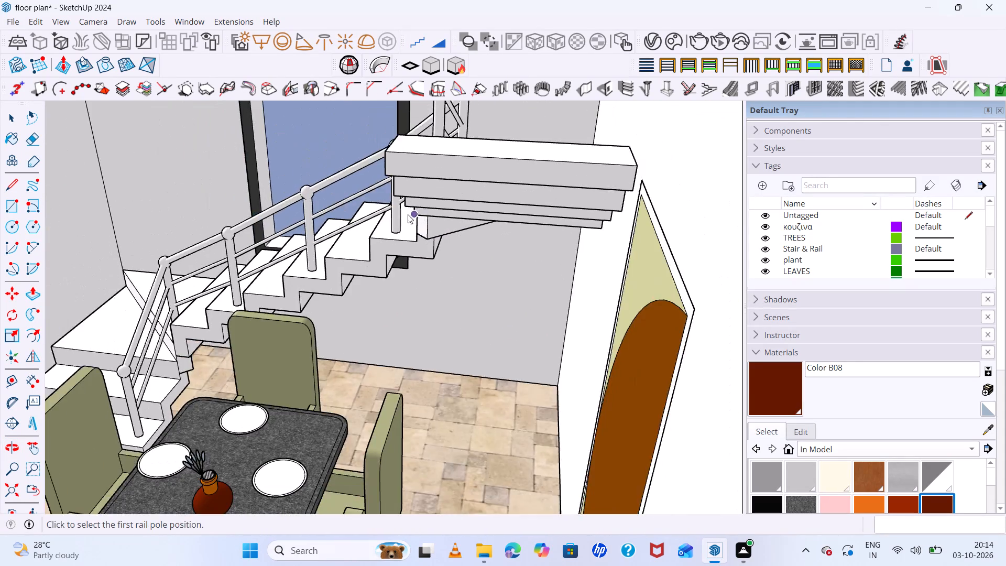
{"action": "scroll", "coordinate": [408, 214], "scroll_direction": "down", "scroll_amount": 6}
{"action": "middle_click_drag", "start_coordinate": [404, 300], "coordinate": [593, 346]}
{"action": "scroll", "coordinate": [428, 175], "scroll_direction": "up", "scroll_amount": 6}
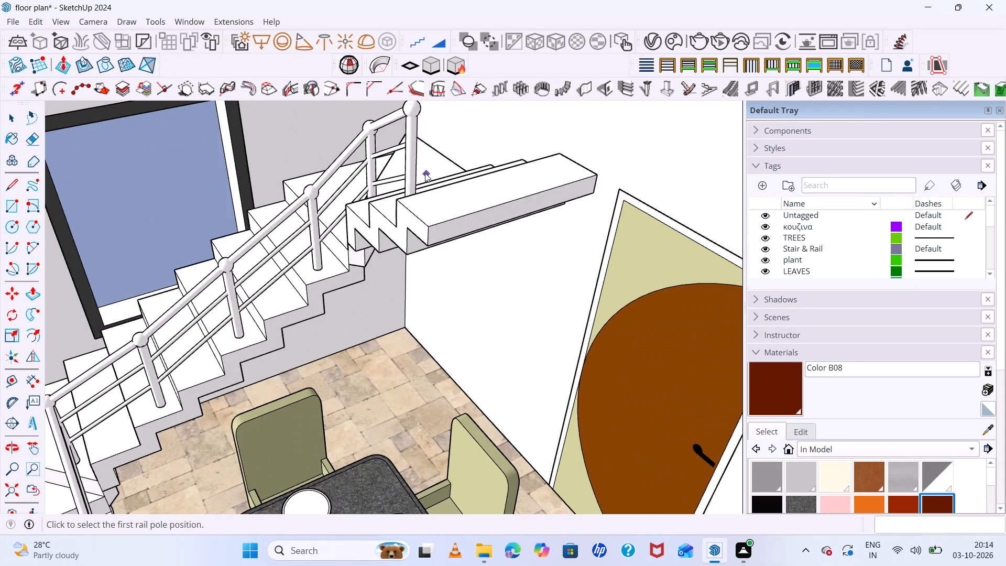
{"action": "scroll", "coordinate": [425, 173], "scroll_direction": "up", "scroll_amount": 6}
{"action": "scroll", "coordinate": [467, 200], "scroll_direction": "down", "scroll_amount": 14}
{"action": "middle_click_drag", "start_coordinate": [483, 260], "coordinate": [458, 346]}
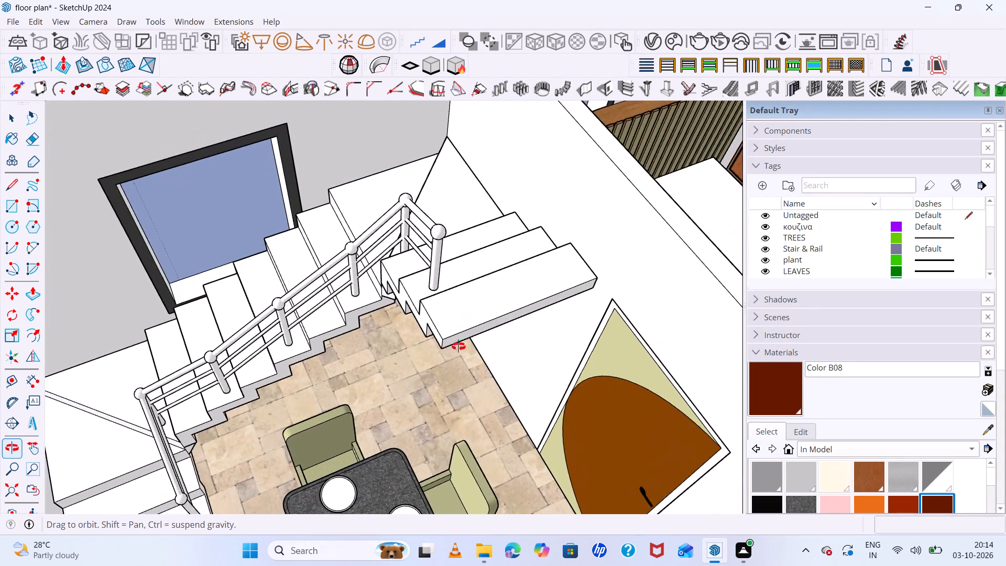
{"action": "middle_click_drag", "start_coordinate": [458, 346], "coordinate": [498, 226]}
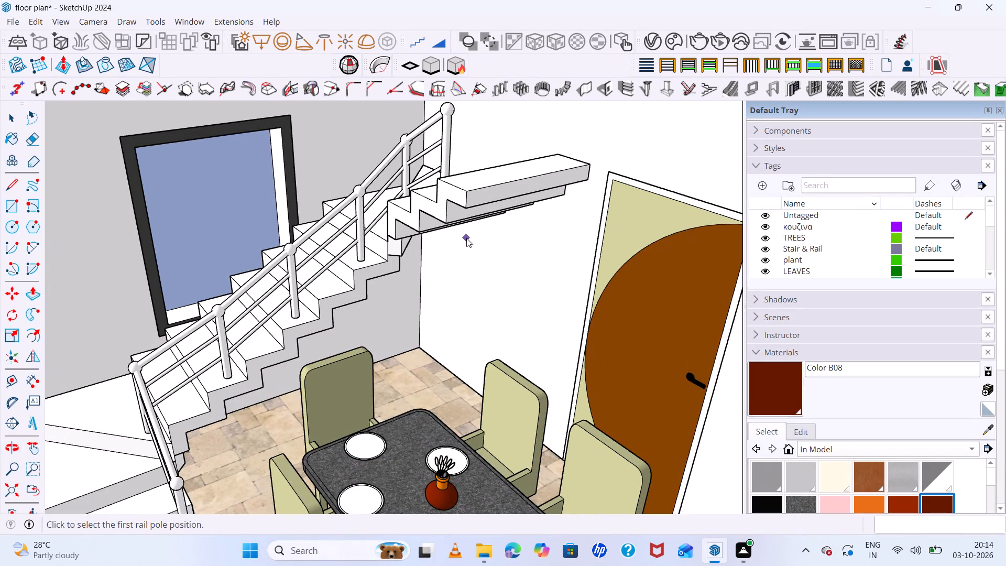
Paint the whole staircase with the Suede Blue material already used in the model.
{"action": "scroll", "coordinate": [902, 374], "scroll_direction": "down", "scroll_amount": 5}
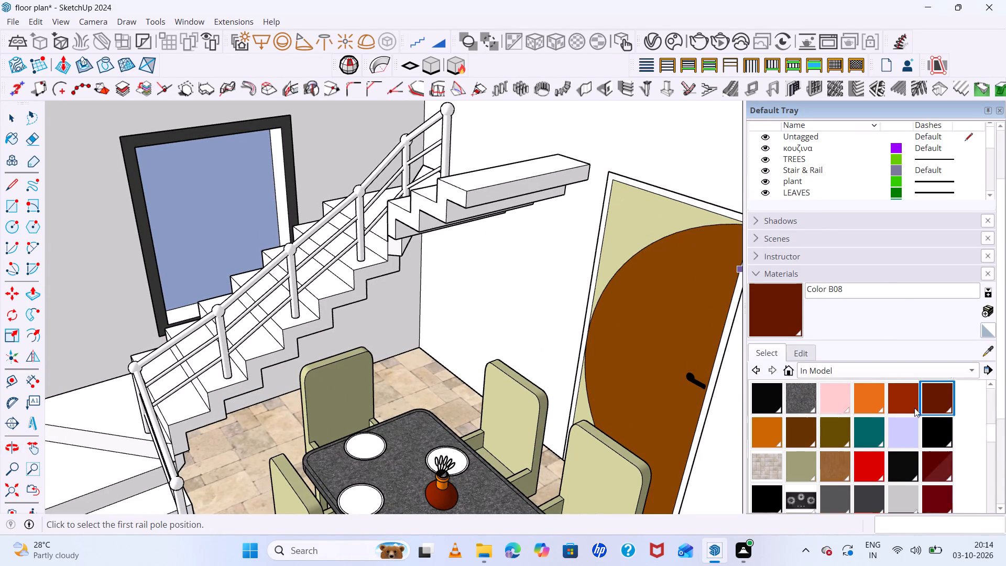
{"action": "scroll", "coordinate": [910, 424], "scroll_direction": "down", "scroll_amount": 2}
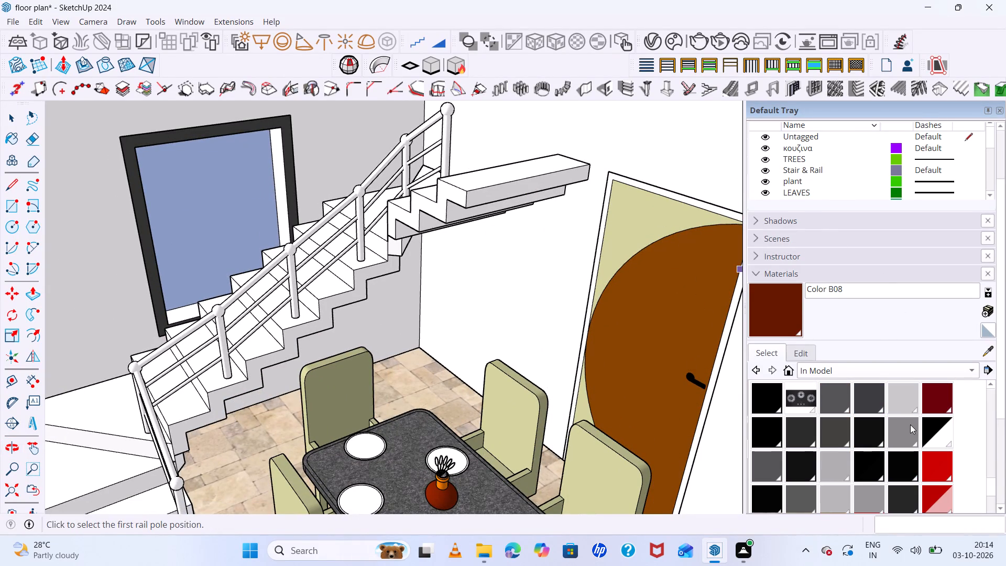
{"action": "scroll", "coordinate": [887, 427], "scroll_direction": "down", "scroll_amount": 2}
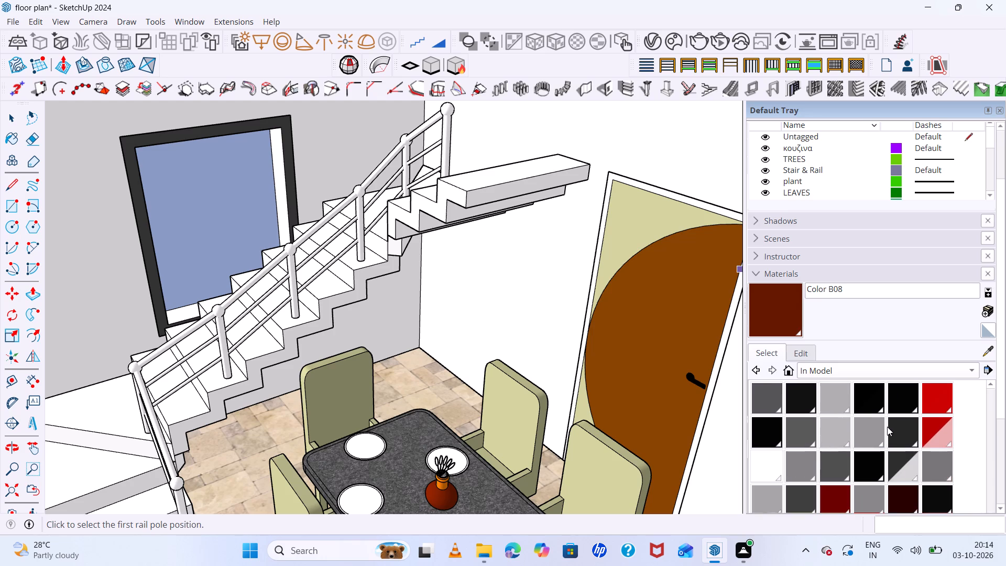
{"action": "scroll", "coordinate": [921, 448], "scroll_direction": "down", "scroll_amount": 5}
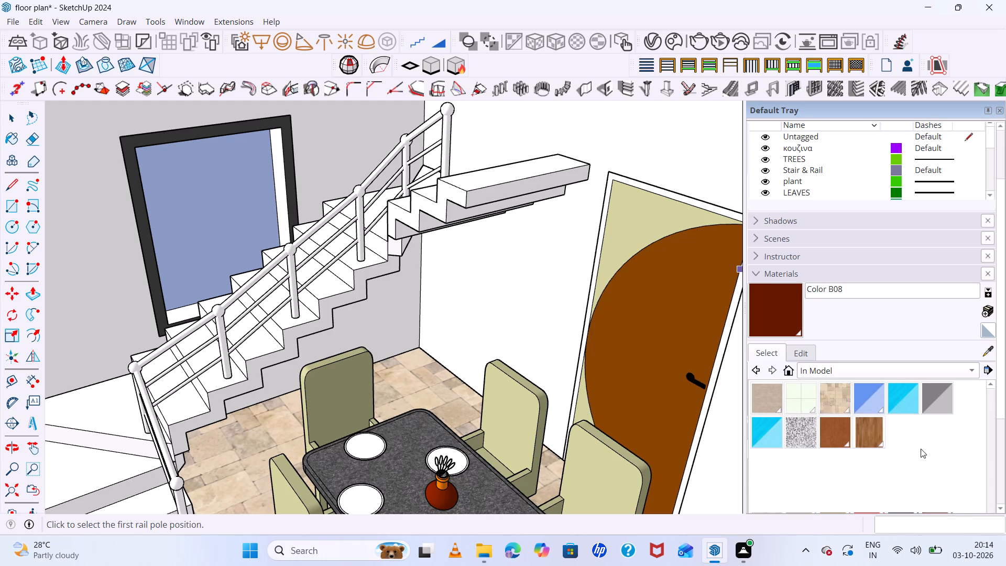
{"action": "scroll", "coordinate": [918, 447], "scroll_direction": "up", "scroll_amount": 3}
{"action": "left_click", "coordinate": [945, 469]}
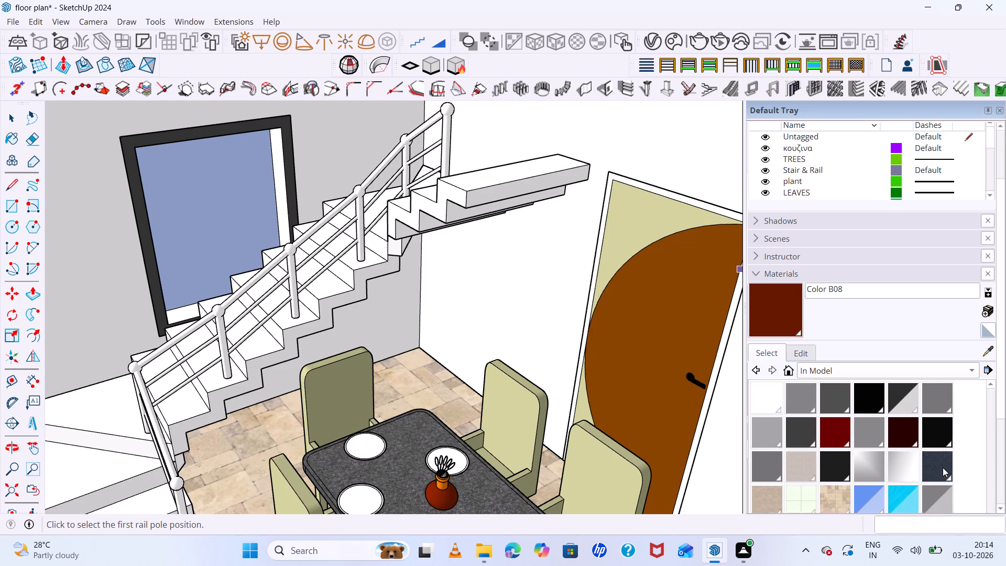
{"action": "left_click", "coordinate": [347, 284]}
{"action": "scroll", "coordinate": [340, 264], "scroll_direction": "down", "scroll_amount": 7}
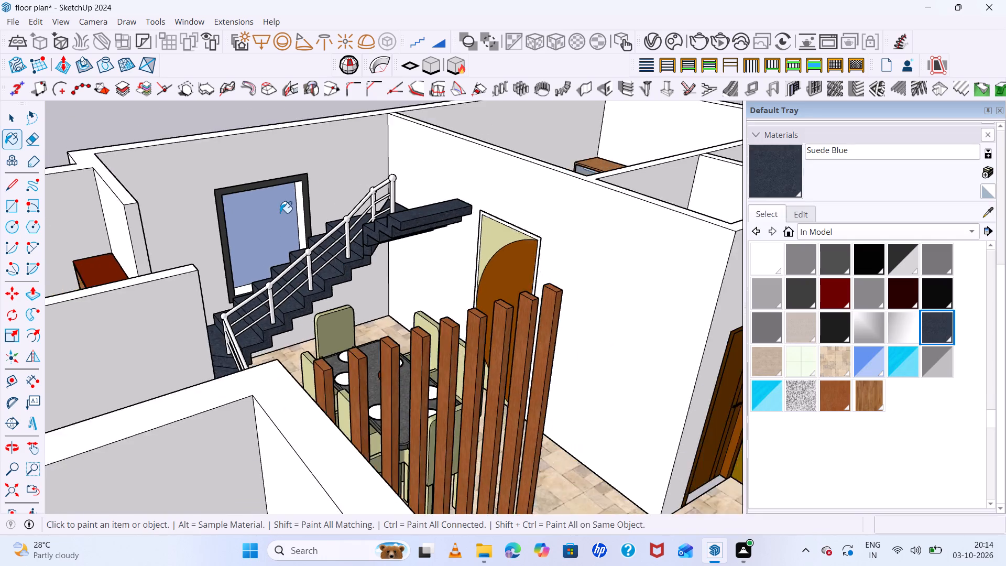
{"action": "scroll", "coordinate": [280, 213], "scroll_direction": "down", "scroll_amount": 4}
{"action": "middle_click_drag", "start_coordinate": [343, 256], "coordinate": [186, 339]}
{"action": "scroll", "coordinate": [352, 210], "scroll_direction": "up", "scroll_amount": 5}
{"action": "scroll", "coordinate": [435, 215], "scroll_direction": "up", "scroll_amount": 5}
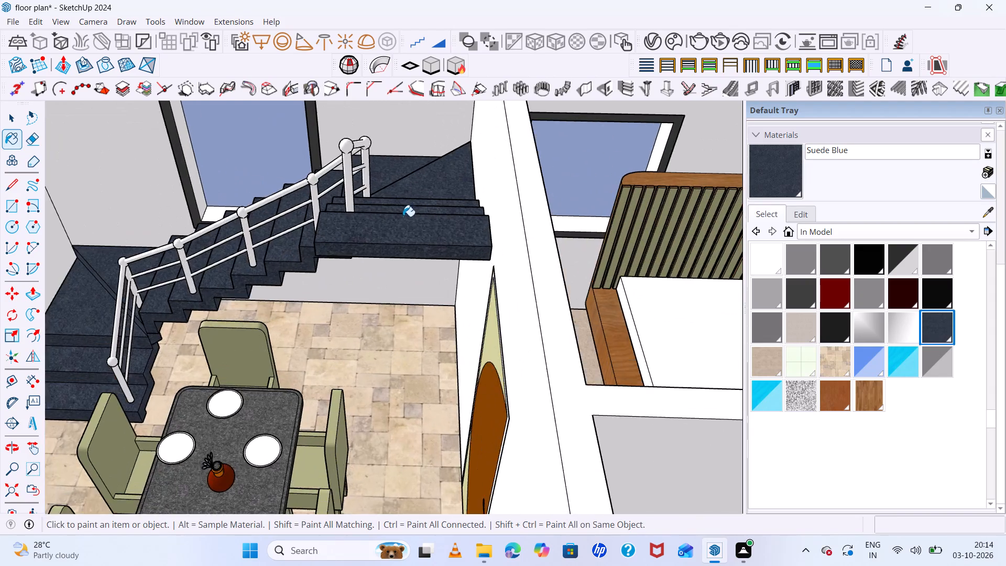
{"action": "middle_click_drag", "start_coordinate": [404, 220], "coordinate": [501, 238]}
{"action": "key", "text": "space"}
Examine the furnished house from several sides and from above, including the staircase, dining area, kitchen, bedroom and living room.
{"action": "scroll", "coordinate": [344, 193], "scroll_direction": "down", "scroll_amount": 13}
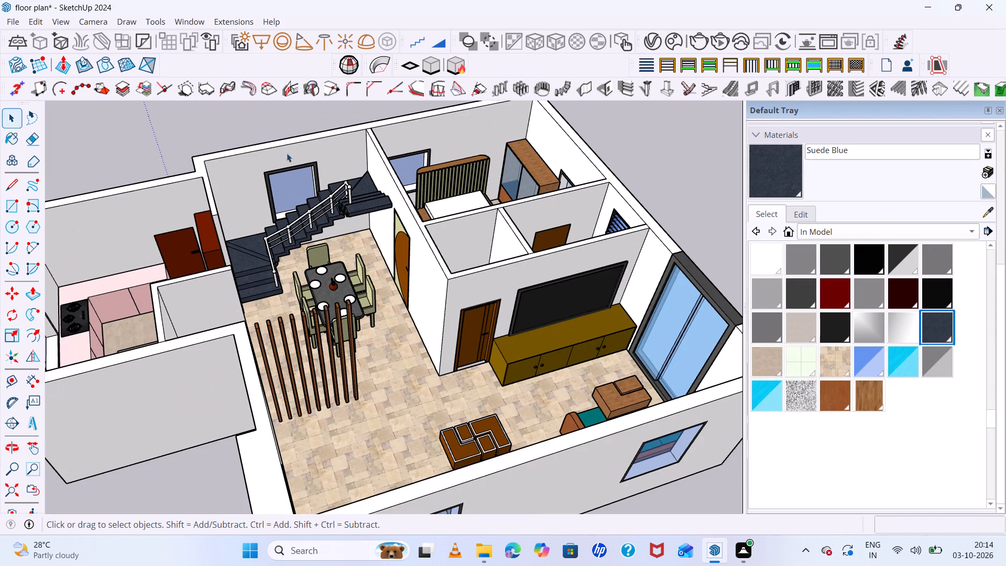
{"action": "left_click", "coordinate": [258, 115]}
{"action": "middle_click_drag", "start_coordinate": [524, 308], "coordinate": [136, 240]}
{"action": "middle_click_drag", "start_coordinate": [136, 240], "coordinate": [390, 294]}
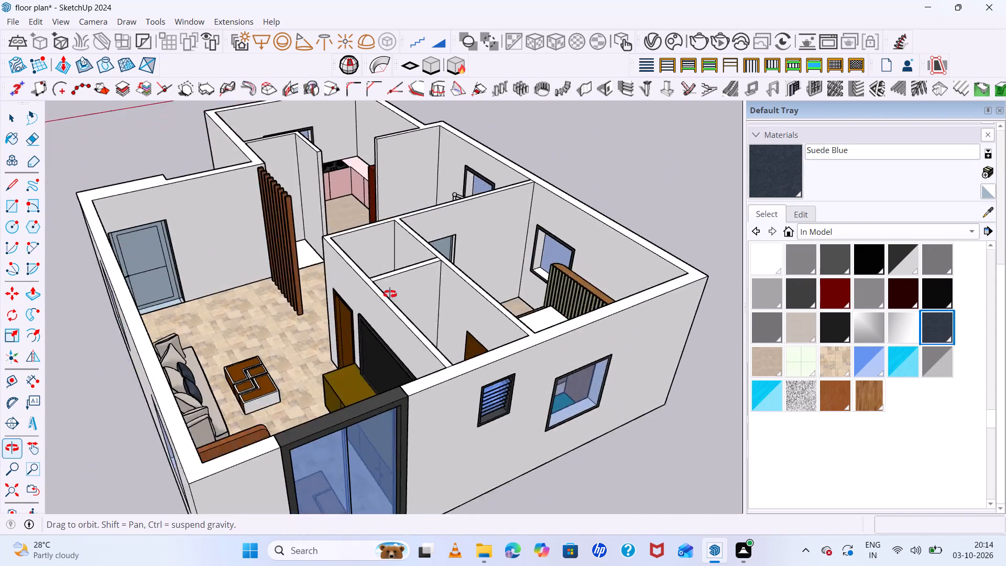
{"action": "middle_click_drag", "start_coordinate": [390, 294], "coordinate": [694, 281]}
{"action": "scroll", "coordinate": [203, 335], "scroll_direction": "up", "scroll_amount": 6}
{"action": "scroll", "coordinate": [347, 314], "scroll_direction": "up", "scroll_amount": 6}
{"action": "middle_click_drag", "start_coordinate": [353, 302], "coordinate": [410, 389]}
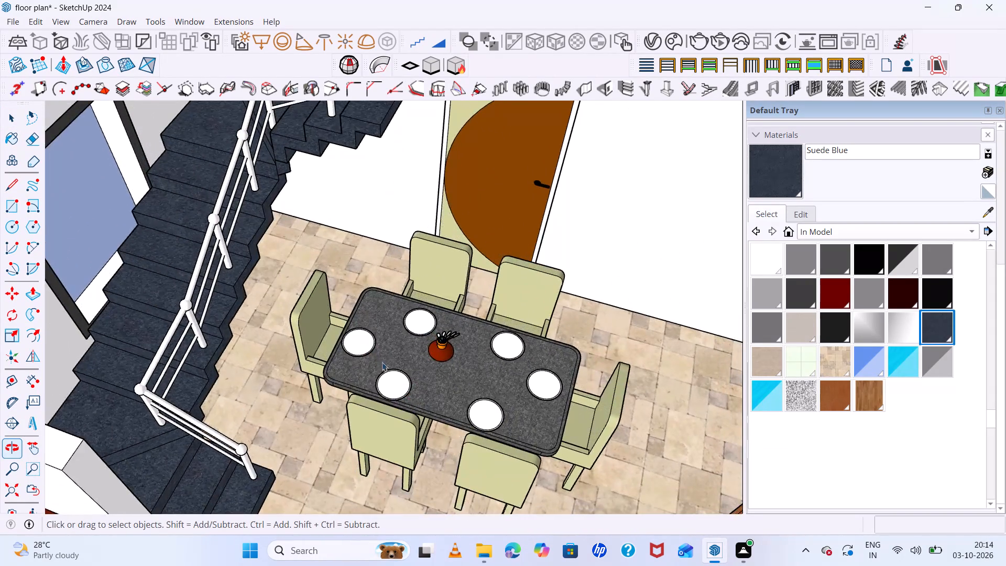
{"action": "scroll", "coordinate": [366, 338], "scroll_direction": "down", "scroll_amount": 11}
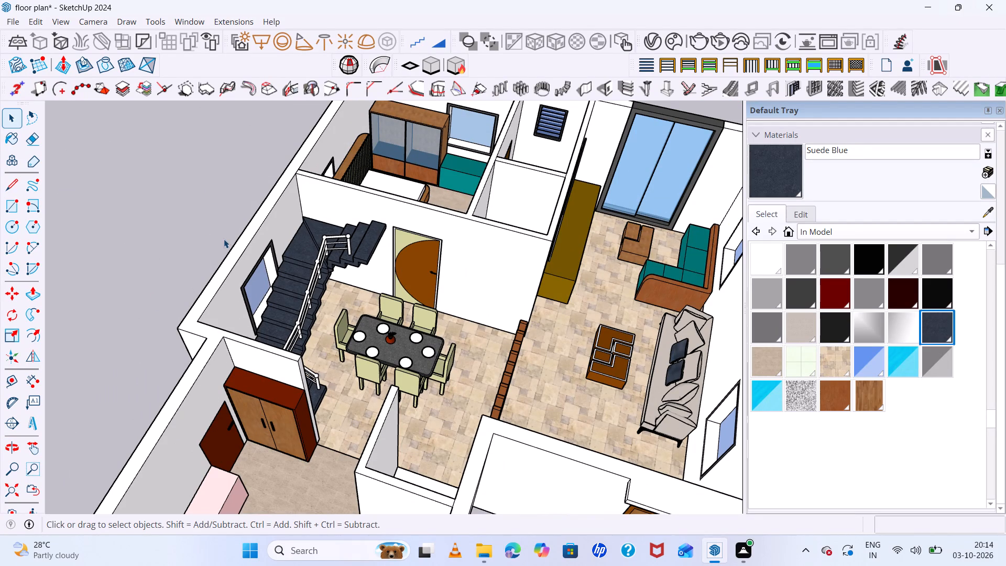
{"action": "scroll", "coordinate": [191, 245], "scroll_direction": "up", "scroll_amount": 1}
{"action": "scroll", "coordinate": [189, 240], "scroll_direction": "down", "scroll_amount": 10}
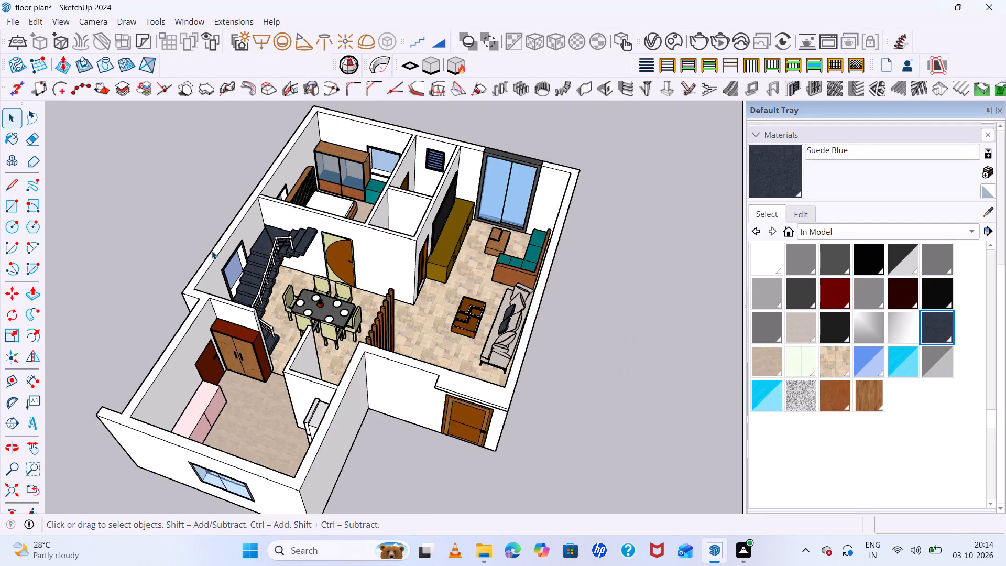
{"action": "scroll", "coordinate": [212, 251], "scroll_direction": "down", "scroll_amount": 2}
{"action": "scroll", "coordinate": [308, 318], "scroll_direction": "up", "scroll_amount": 11}
{"action": "scroll", "coordinate": [425, 405], "scroll_direction": "down", "scroll_amount": 8}
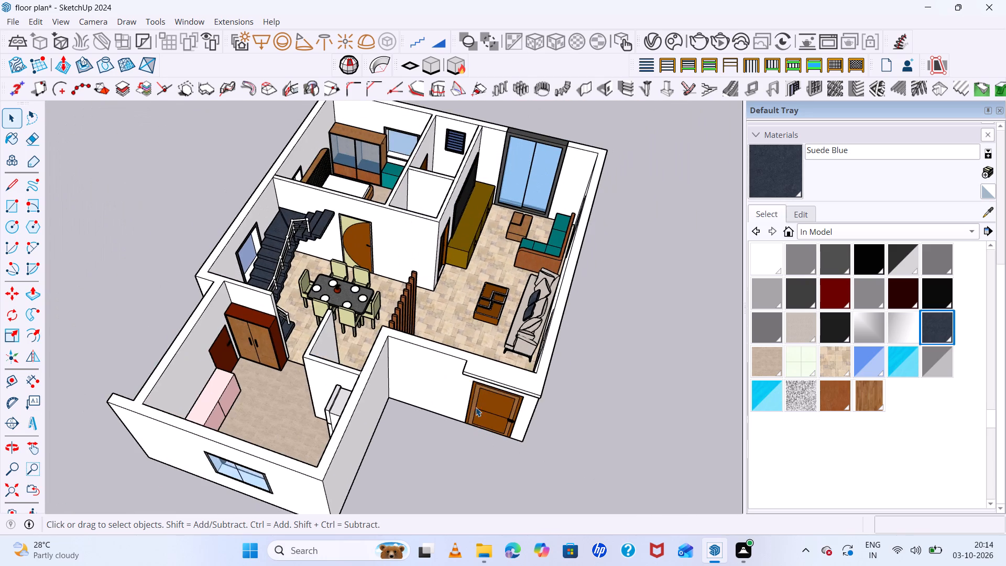
{"action": "middle_click_drag", "start_coordinate": [480, 417], "coordinate": [476, 293]}
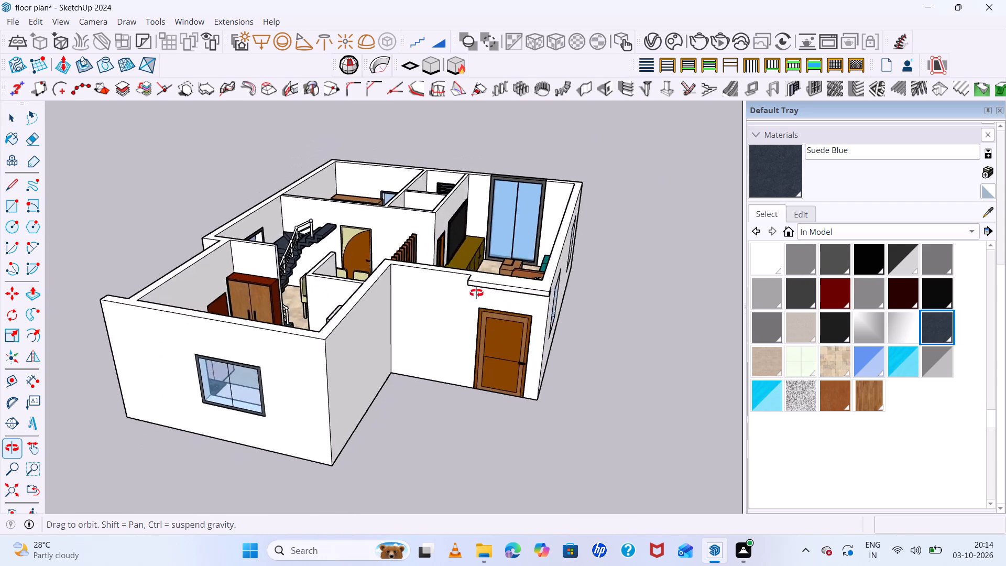
{"action": "middle_click_drag", "start_coordinate": [476, 293], "coordinate": [475, 505]}
{"action": "scroll", "coordinate": [369, 320], "scroll_direction": "up", "scroll_amount": 7}
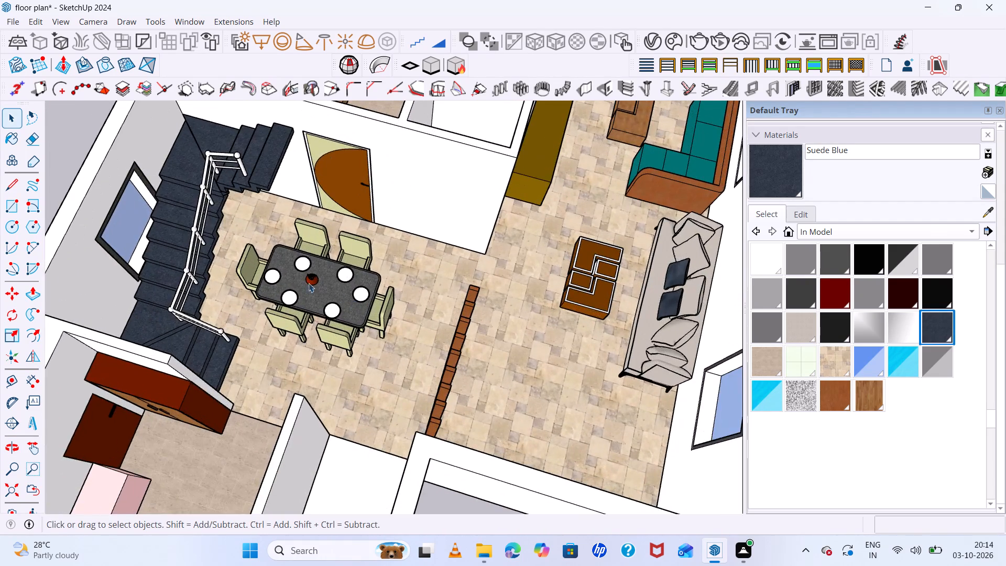
{"action": "scroll", "coordinate": [296, 276], "scroll_direction": "down", "scroll_amount": 7}
{"action": "scroll", "coordinate": [337, 307], "scroll_direction": "down", "scroll_amount": 2}
{"action": "scroll", "coordinate": [432, 353], "scroll_direction": "up", "scroll_amount": 5}
{"action": "scroll", "coordinate": [436, 349], "scroll_direction": "down", "scroll_amount": 11}
{"action": "middle_click_drag", "start_coordinate": [440, 373], "coordinate": [472, 424]}
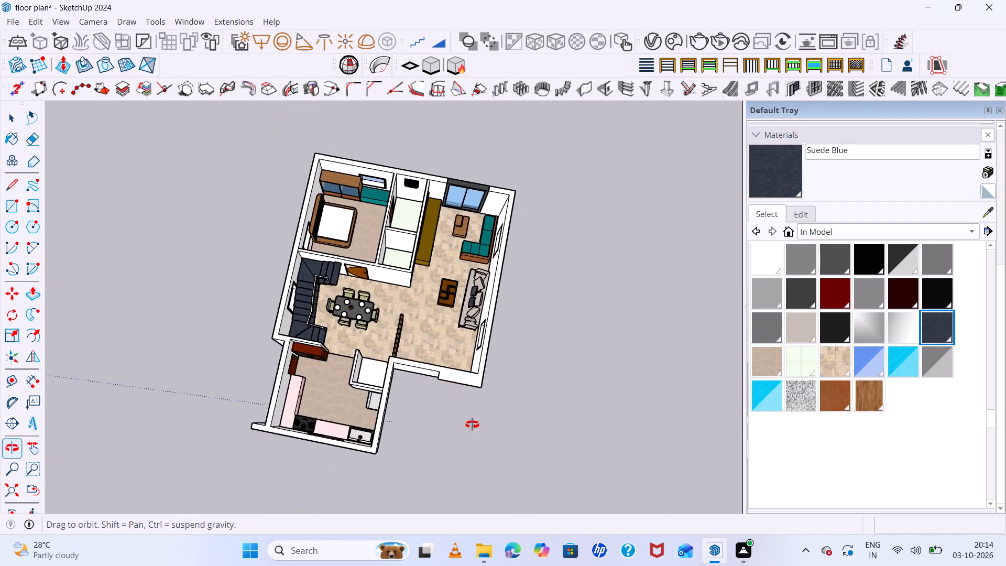
{"action": "middle_click_drag", "start_coordinate": [472, 424], "coordinate": [487, 465]}
{"action": "scroll", "coordinate": [447, 344], "scroll_direction": "up", "scroll_amount": 12}
{"action": "middle_click_drag", "start_coordinate": [491, 369], "coordinate": [345, 225]}
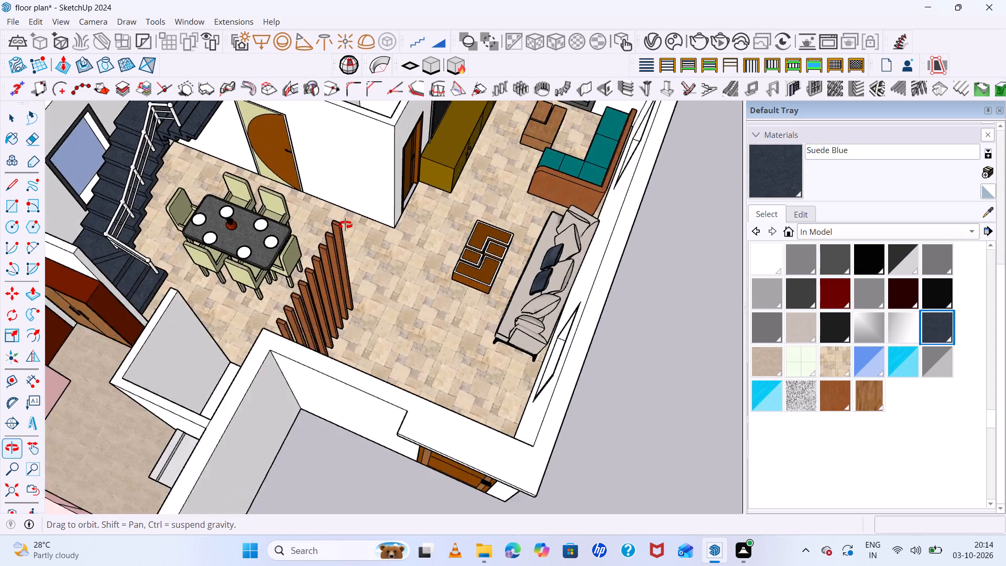
{"action": "middle_click_drag", "start_coordinate": [345, 225], "coordinate": [332, 211]}
{"action": "scroll", "coordinate": [332, 211], "scroll_direction": "up", "scroll_amount": 1}
{"action": "scroll", "coordinate": [338, 225], "scroll_direction": "down", "scroll_amount": 13}
{"action": "scroll", "coordinate": [358, 295], "scroll_direction": "up", "scroll_amount": 3}
{"action": "scroll", "coordinate": [355, 289], "scroll_direction": "down", "scroll_amount": 6}
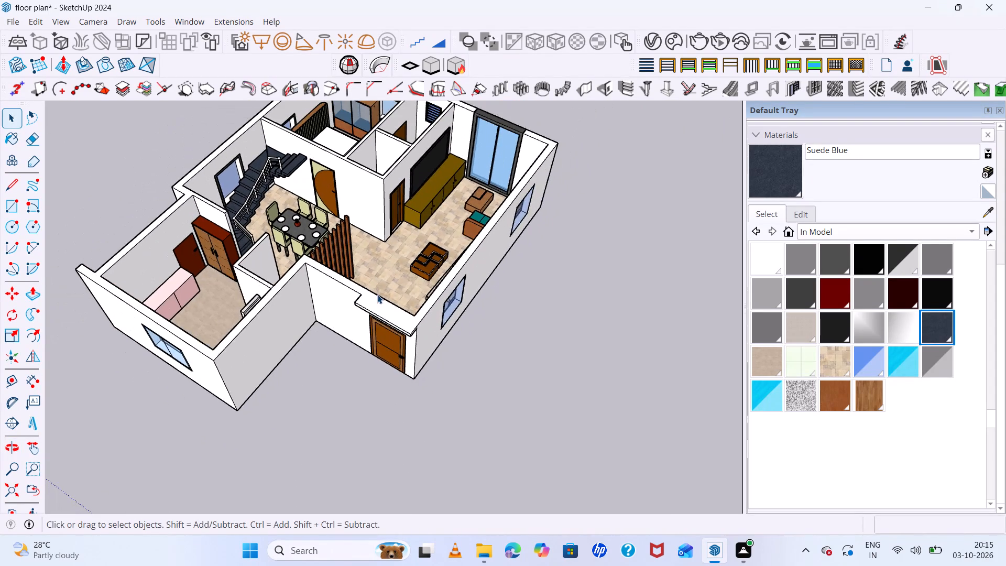
{"action": "middle_click_drag", "start_coordinate": [284, 201], "coordinate": [190, 209]}
{"action": "scroll", "coordinate": [222, 220], "scroll_direction": "down", "scroll_amount": 3}
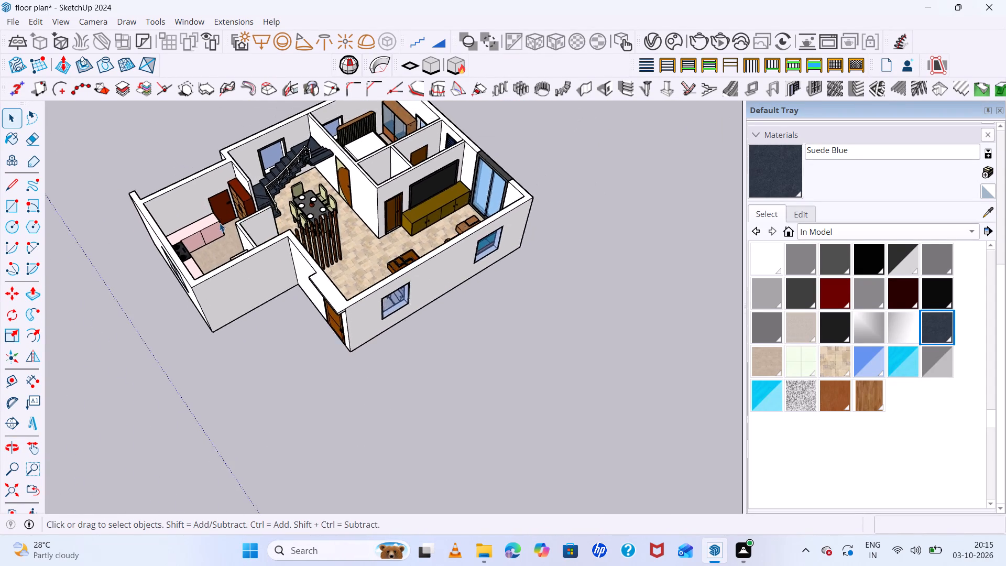
{"action": "scroll", "coordinate": [220, 223], "scroll_direction": "down", "scroll_amount": 1}
{"action": "scroll", "coordinate": [263, 262], "scroll_direction": "up", "scroll_amount": 12}
{"action": "scroll", "coordinate": [335, 263], "scroll_direction": "down", "scroll_amount": 12}
{"action": "middle_click_drag", "start_coordinate": [392, 275], "coordinate": [203, 279]}
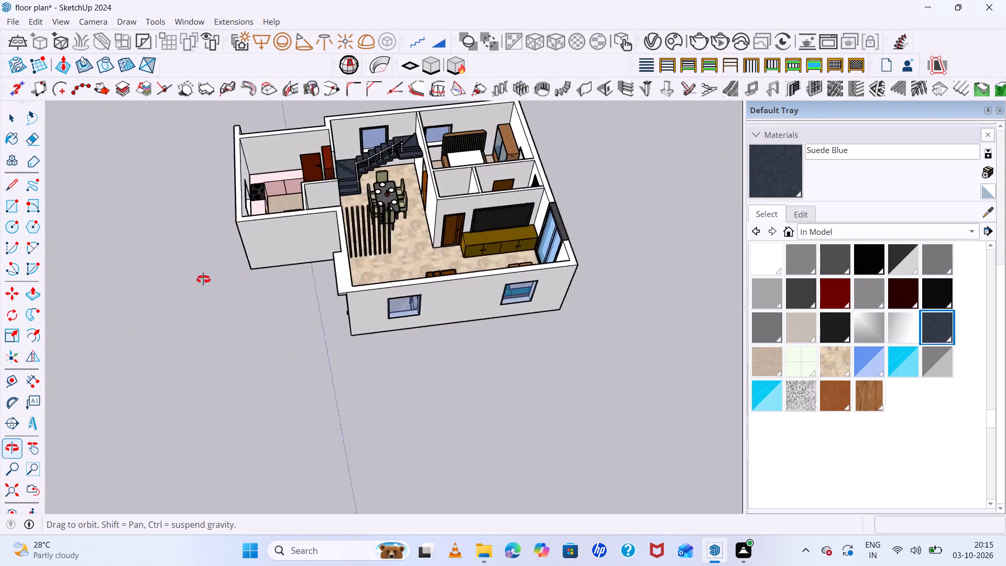
{"action": "middle_click_drag", "start_coordinate": [203, 279], "coordinate": [653, 384]}
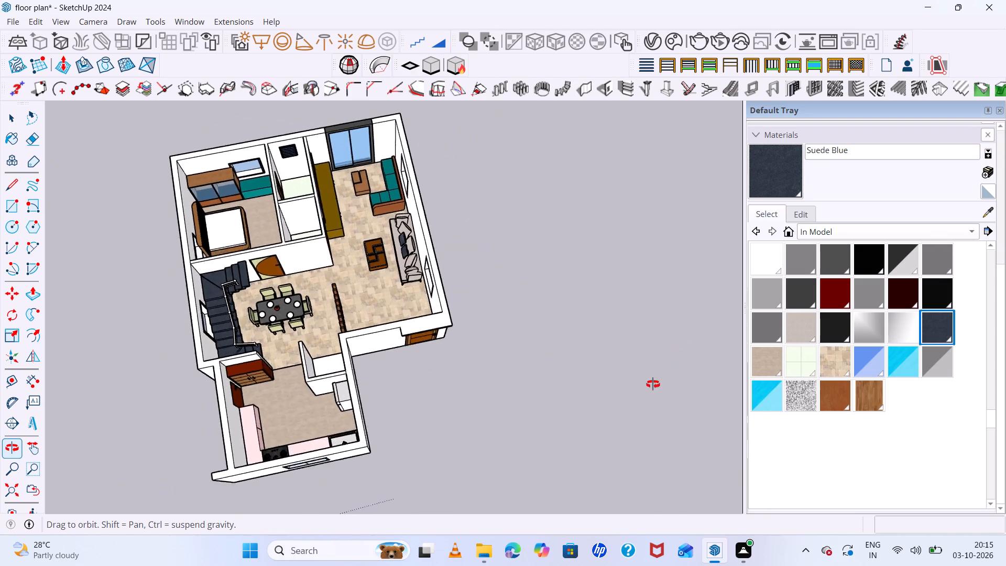
{"action": "middle_click_drag", "start_coordinate": [653, 384], "coordinate": [600, 431]}
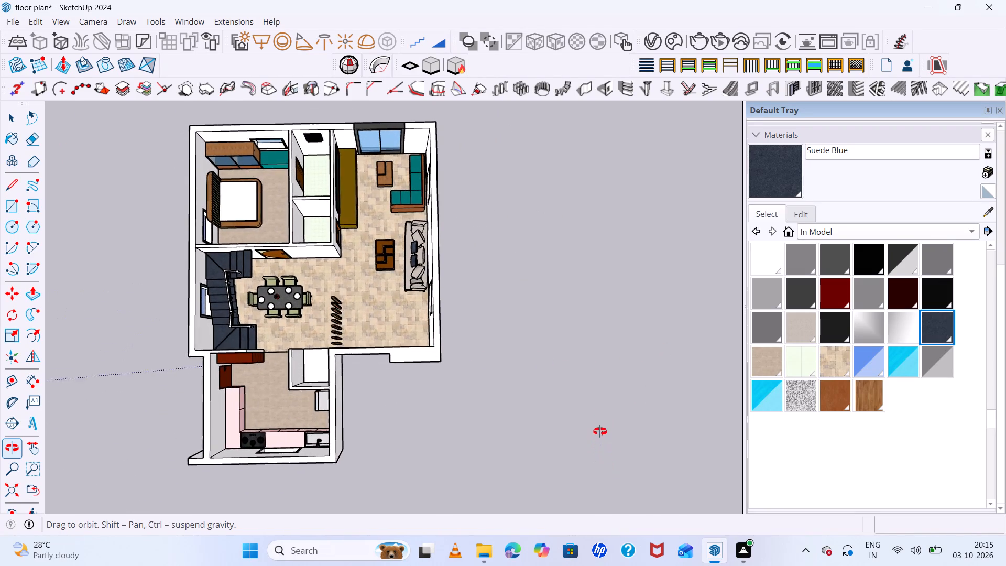
{"action": "middle_click_drag", "start_coordinate": [600, 431], "coordinate": [599, 403]}
{"action": "middle_click", "coordinate": [599, 403]}
{"action": "scroll", "coordinate": [158, 126], "scroll_direction": "up", "scroll_amount": 2}
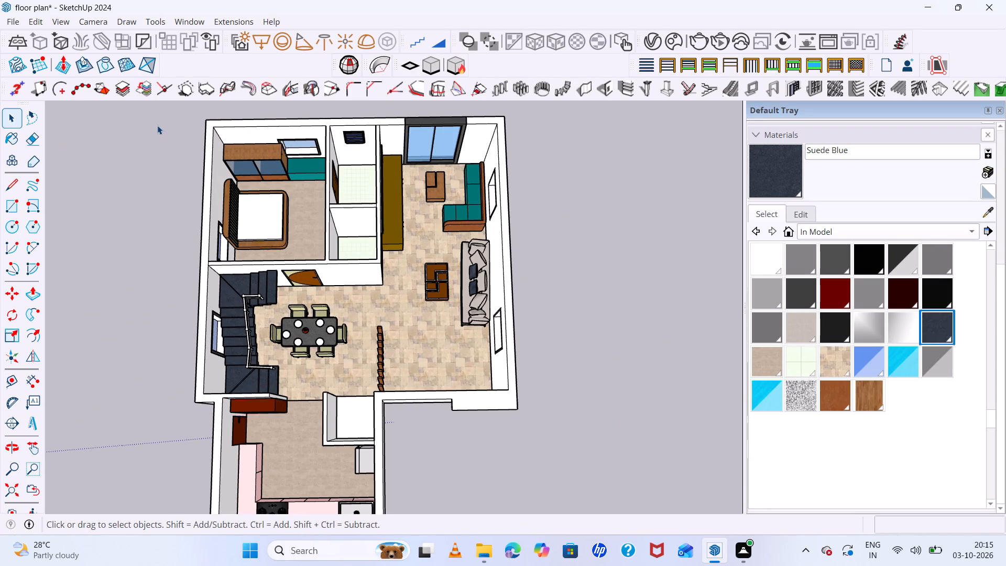
{"action": "scroll", "coordinate": [157, 125], "scroll_direction": "down", "scroll_amount": 1}
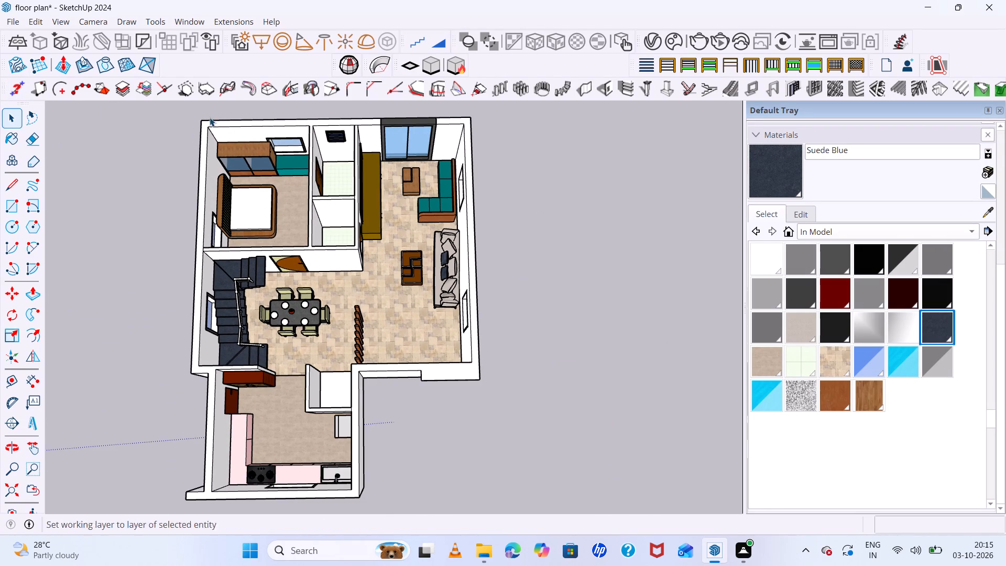
Select the house's wall group and paint it with Color C02 from the Colors collection.
{"action": "middle_click_drag", "start_coordinate": [496, 233], "coordinate": [293, 70]}
{"action": "scroll", "coordinate": [476, 375], "scroll_direction": "up", "scroll_amount": 4}
{"action": "left_click", "coordinate": [399, 344]}
{"action": "scroll", "coordinate": [399, 344], "scroll_direction": "up", "scroll_amount": 1}
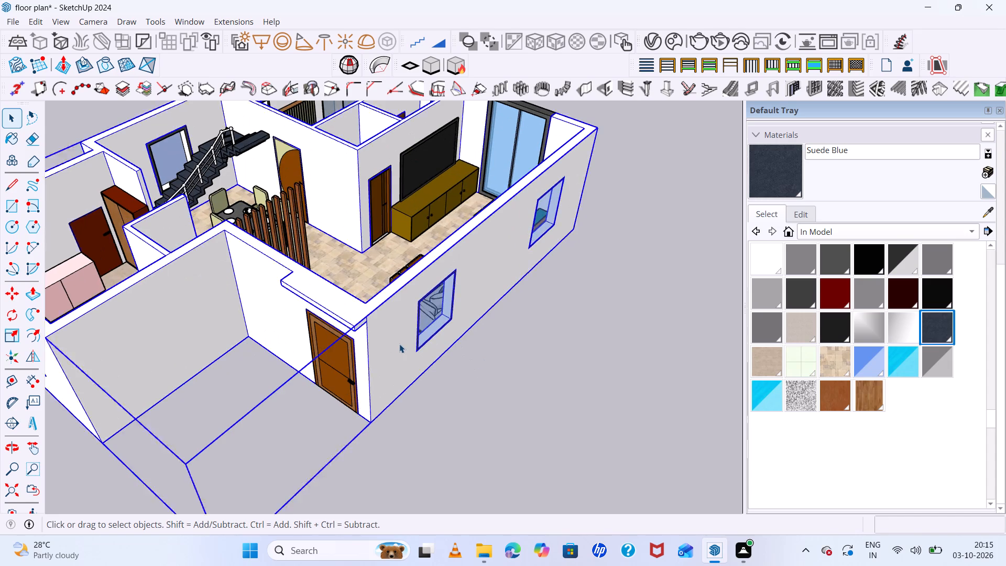
{"action": "scroll", "coordinate": [858, 353], "scroll_direction": "up", "scroll_amount": 9}
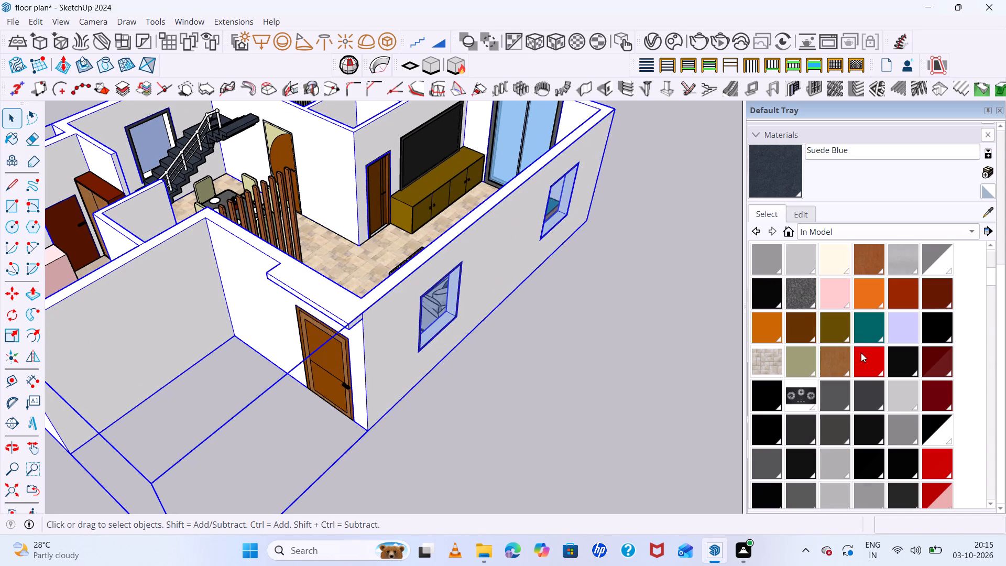
{"action": "scroll", "coordinate": [861, 353], "scroll_direction": "up", "scroll_amount": 2}
{"action": "left_click", "coordinate": [880, 236]}
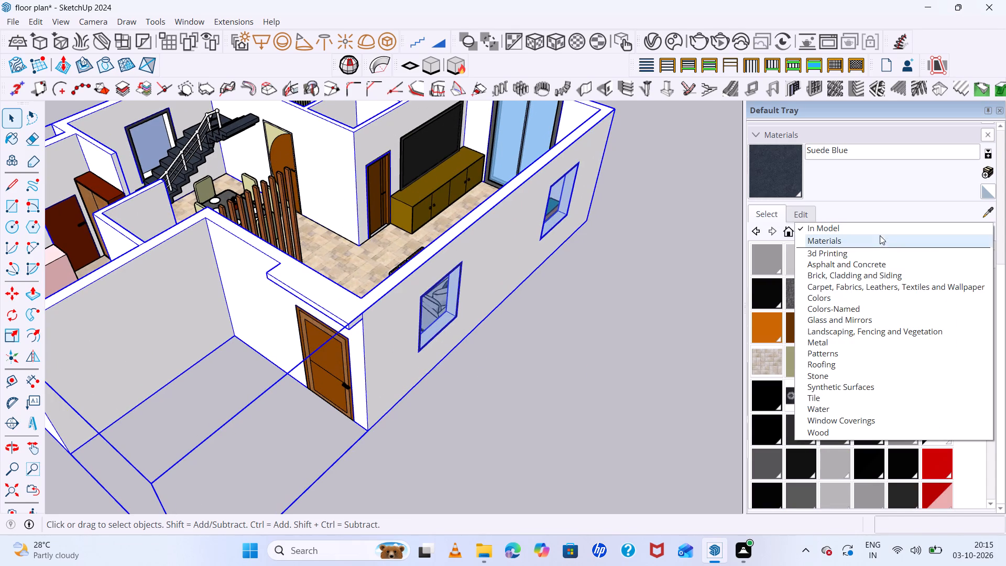
{"action": "left_click", "coordinate": [859, 297]}
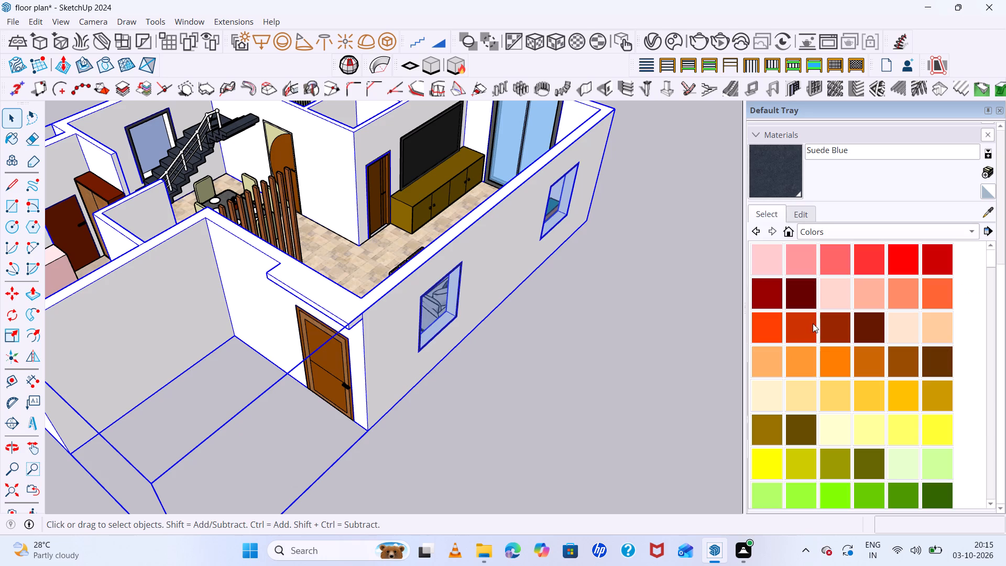
{"action": "scroll", "coordinate": [808, 330], "scroll_direction": "down", "scroll_amount": 17}
{"action": "scroll", "coordinate": [814, 340], "scroll_direction": "up", "scroll_amount": 10}
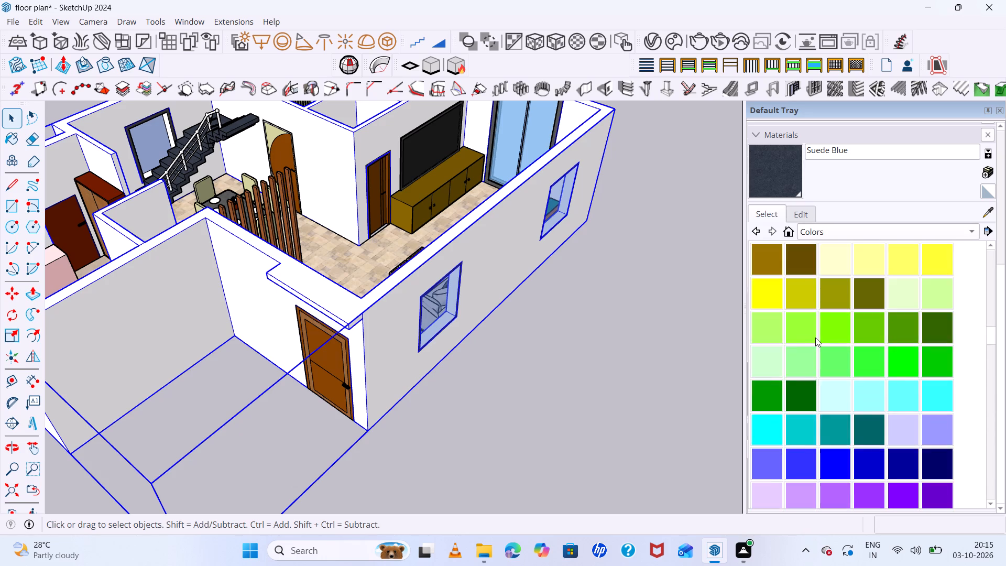
{"action": "scroll", "coordinate": [815, 338], "scroll_direction": "up", "scroll_amount": 2}
{"action": "scroll", "coordinate": [832, 280], "scroll_direction": "up", "scroll_amount": 5}
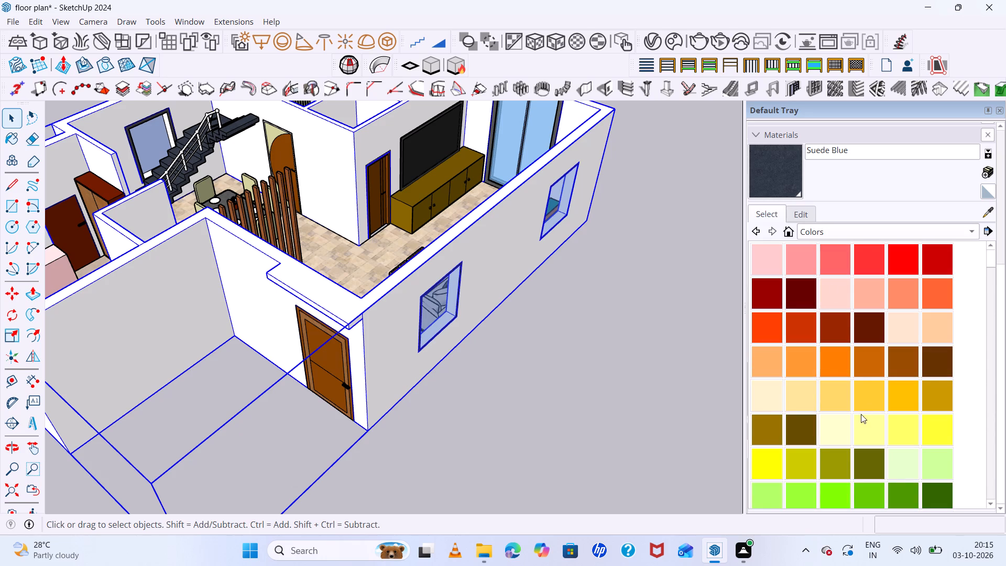
{"action": "scroll", "coordinate": [927, 414], "scroll_direction": "down", "scroll_amount": 1}
{"action": "left_click", "coordinate": [939, 335]}
{"action": "left_click", "coordinate": [391, 354]}
{"action": "scroll", "coordinate": [391, 357], "scroll_direction": "down", "scroll_amount": 5}
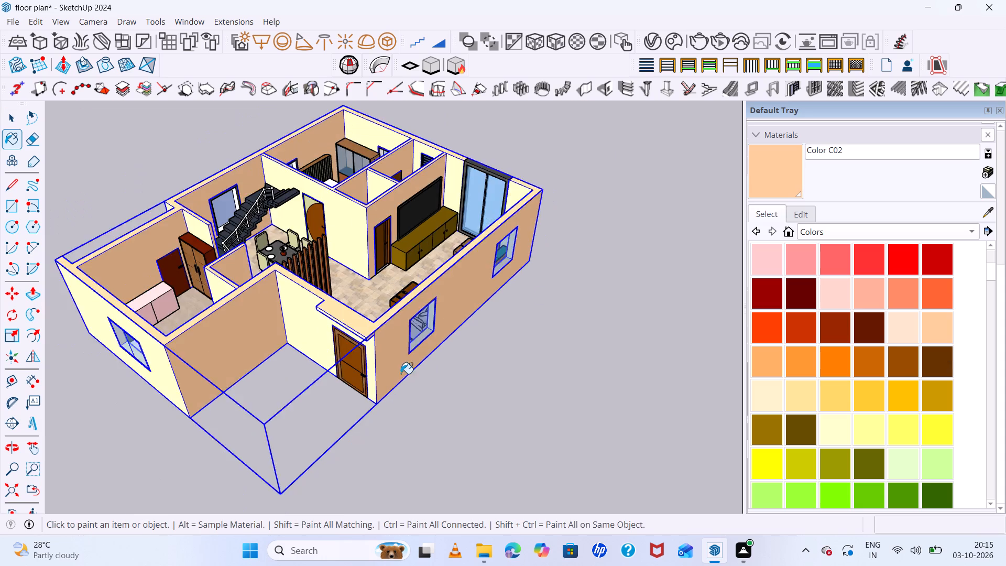
{"action": "scroll", "coordinate": [401, 374], "scroll_direction": "down", "scroll_amount": 5}
{"action": "middle_click_drag", "start_coordinate": [425, 400], "coordinate": [622, 393]}
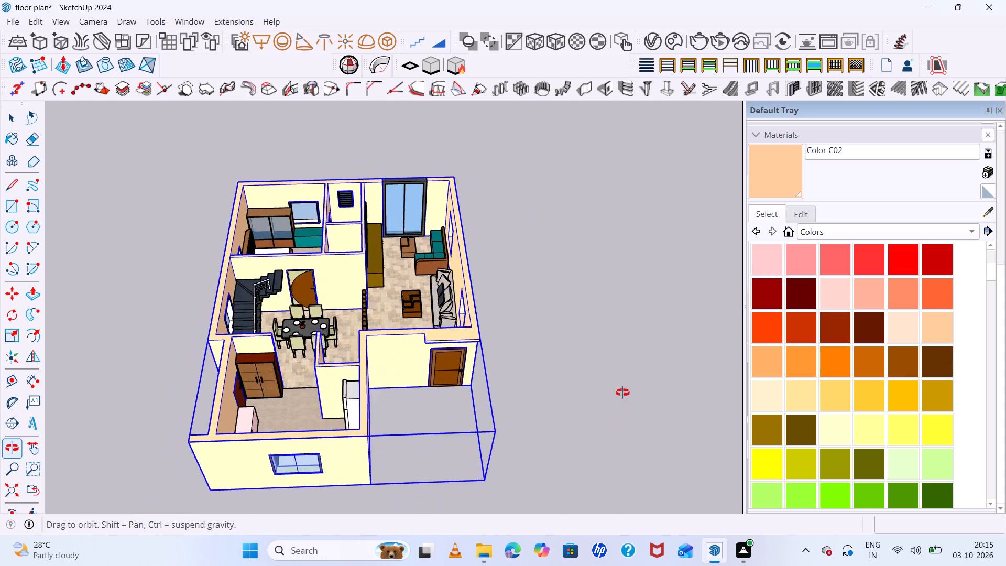
{"action": "middle_click_drag", "start_coordinate": [622, 393], "coordinate": [662, 539]}
{"action": "scroll", "coordinate": [642, 504], "scroll_direction": "down", "scroll_amount": 1}
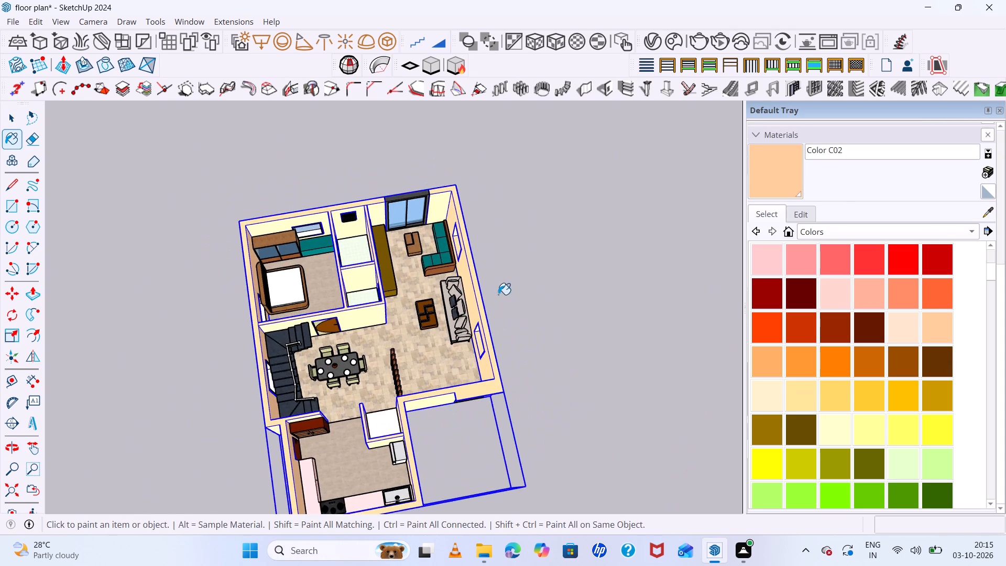
Clear the selection and examine the Color C02 walls from above, from several sides and close to the dining and living areas.
{"action": "scroll", "coordinate": [492, 284], "scroll_direction": "up", "scroll_amount": 6}
{"action": "key", "text": "space"}
{"action": "left_click", "coordinate": [554, 285]}
{"action": "scroll", "coordinate": [559, 294], "scroll_direction": "down", "scroll_amount": 6}
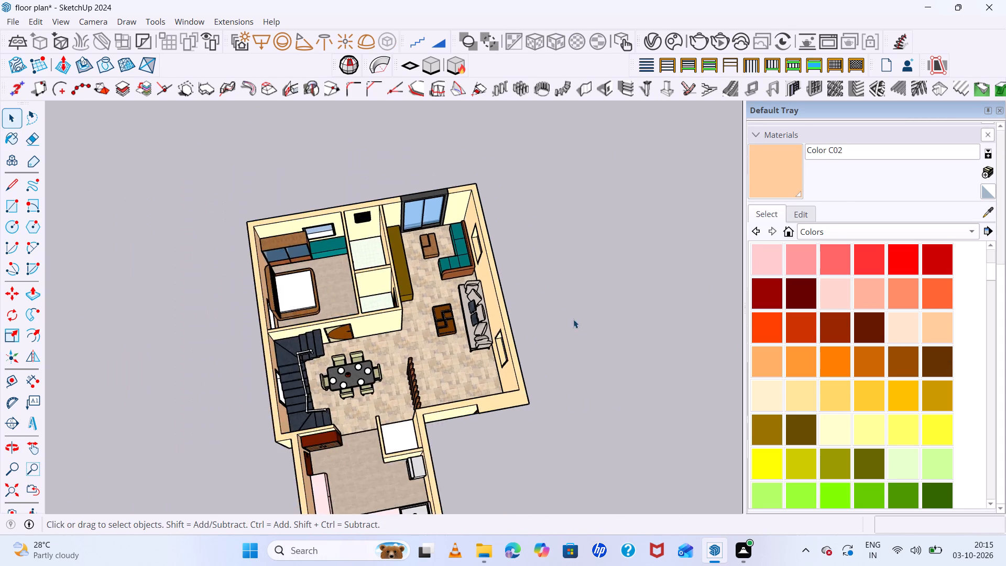
{"action": "middle_click_drag", "start_coordinate": [578, 325], "coordinate": [490, 207]}
{"action": "middle_click", "coordinate": [490, 206]}
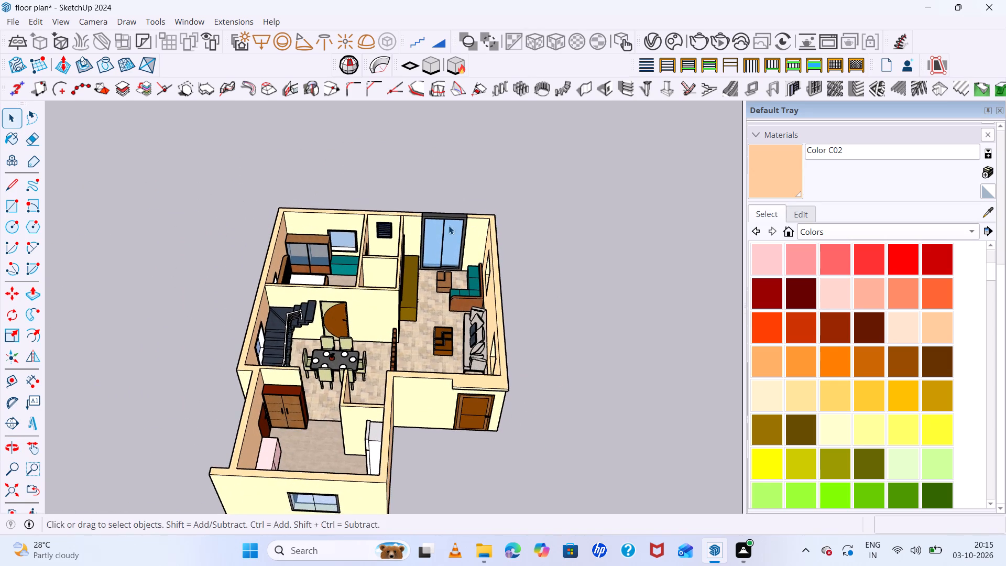
{"action": "middle_click_drag", "start_coordinate": [403, 219], "coordinate": [215, 173]}
{"action": "scroll", "coordinate": [421, 259], "scroll_direction": "down", "scroll_amount": 7}
{"action": "scroll", "coordinate": [394, 356], "scroll_direction": "up", "scroll_amount": 16}
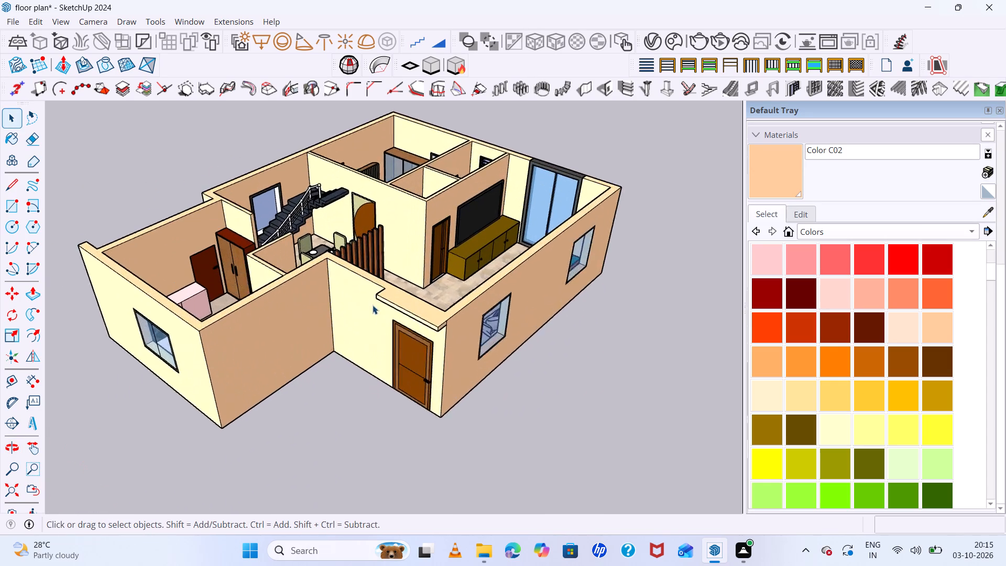
{"action": "scroll", "coordinate": [373, 305], "scroll_direction": "up", "scroll_amount": 10}
{"action": "middle_click_drag", "start_coordinate": [371, 302], "coordinate": [204, 315]}
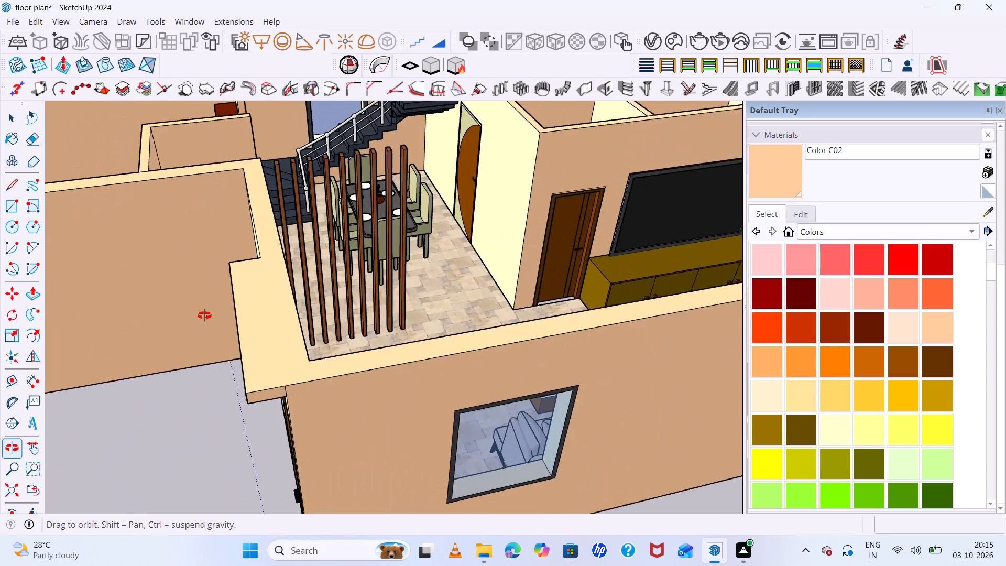
{"action": "middle_click_drag", "start_coordinate": [204, 315], "coordinate": [210, 291]}
{"action": "scroll", "coordinate": [614, 345], "scroll_direction": "down", "scroll_amount": 4}
{"action": "scroll", "coordinate": [819, 306], "scroll_direction": "up", "scroll_amount": 4}
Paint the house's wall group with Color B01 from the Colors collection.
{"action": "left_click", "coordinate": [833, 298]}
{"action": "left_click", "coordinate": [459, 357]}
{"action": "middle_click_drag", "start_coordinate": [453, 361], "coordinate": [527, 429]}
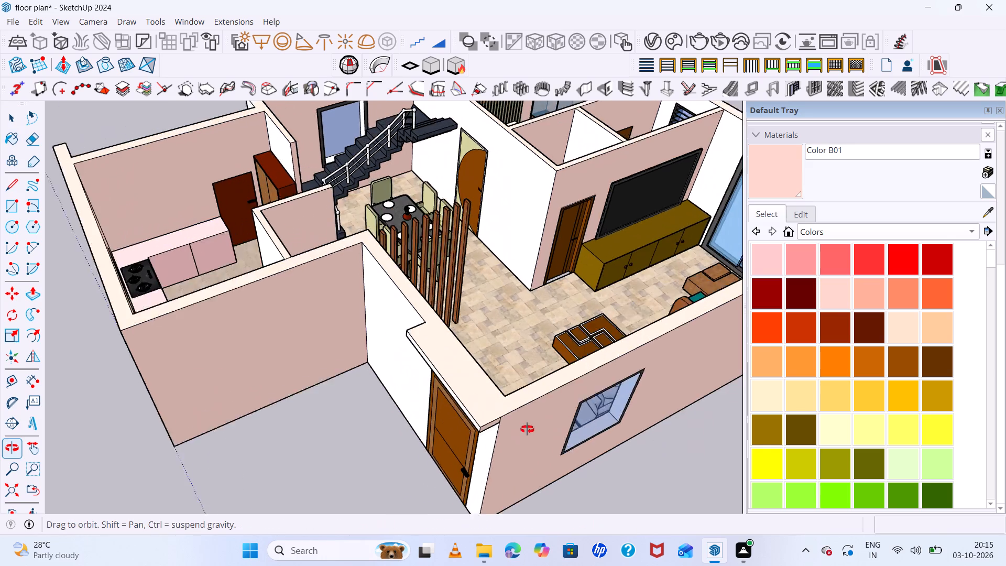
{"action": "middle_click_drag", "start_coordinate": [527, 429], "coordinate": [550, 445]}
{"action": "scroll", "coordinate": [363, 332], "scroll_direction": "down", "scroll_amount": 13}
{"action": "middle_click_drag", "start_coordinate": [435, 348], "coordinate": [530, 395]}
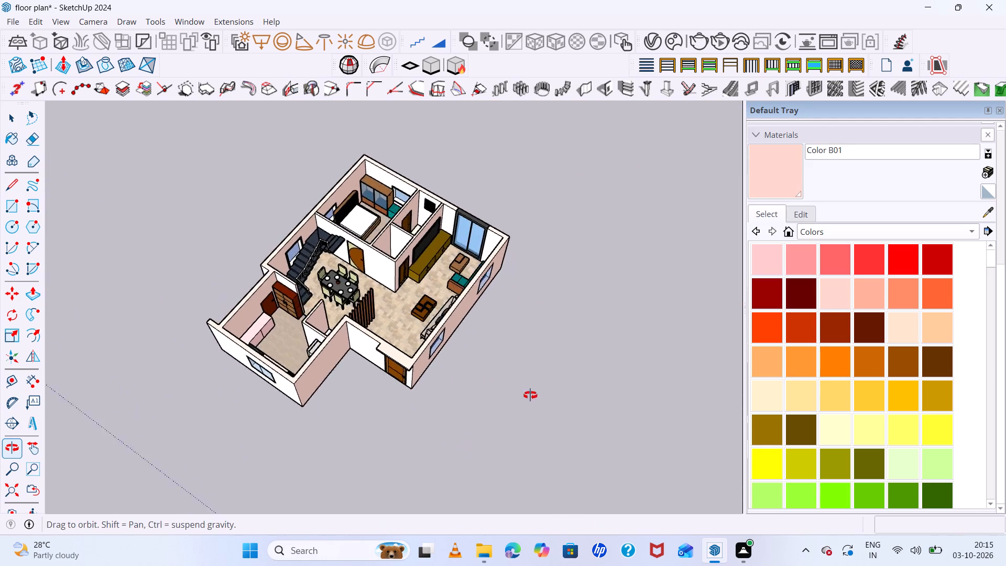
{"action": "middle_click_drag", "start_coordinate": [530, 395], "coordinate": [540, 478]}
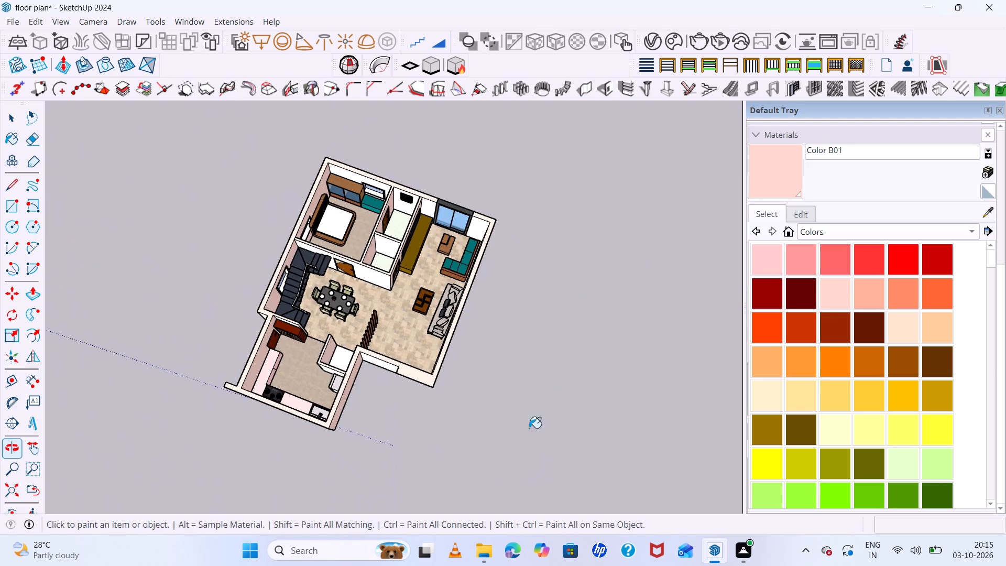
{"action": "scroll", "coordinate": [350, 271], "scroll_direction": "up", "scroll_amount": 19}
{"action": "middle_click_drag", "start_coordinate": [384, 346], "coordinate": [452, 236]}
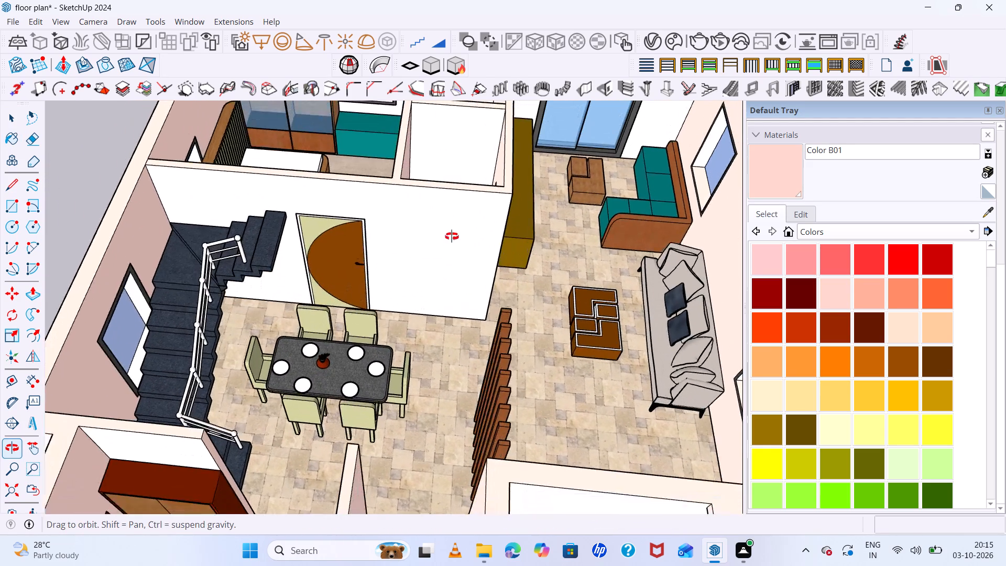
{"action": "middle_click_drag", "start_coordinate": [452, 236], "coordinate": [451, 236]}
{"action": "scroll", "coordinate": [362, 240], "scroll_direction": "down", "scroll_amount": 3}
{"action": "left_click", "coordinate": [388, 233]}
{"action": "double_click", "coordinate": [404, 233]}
Examine the Color B01 walls from the front, the side and the back of the house, including around the entrance.
{"action": "scroll", "coordinate": [333, 246], "scroll_direction": "down", "scroll_amount": 7}
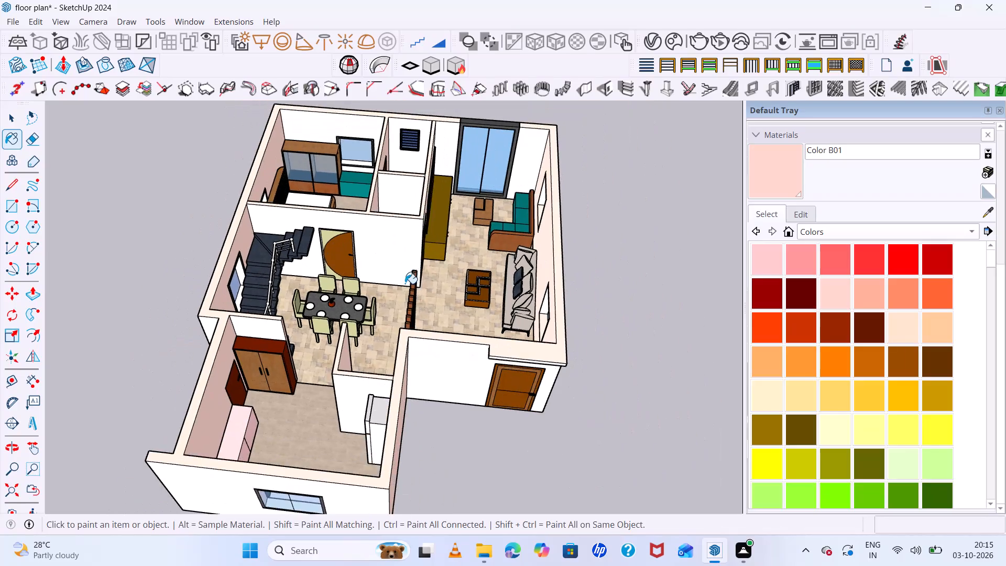
{"action": "middle_click_drag", "start_coordinate": [397, 236], "coordinate": [410, 145]}
{"action": "middle_click_drag", "start_coordinate": [416, 293], "coordinate": [521, 180]}
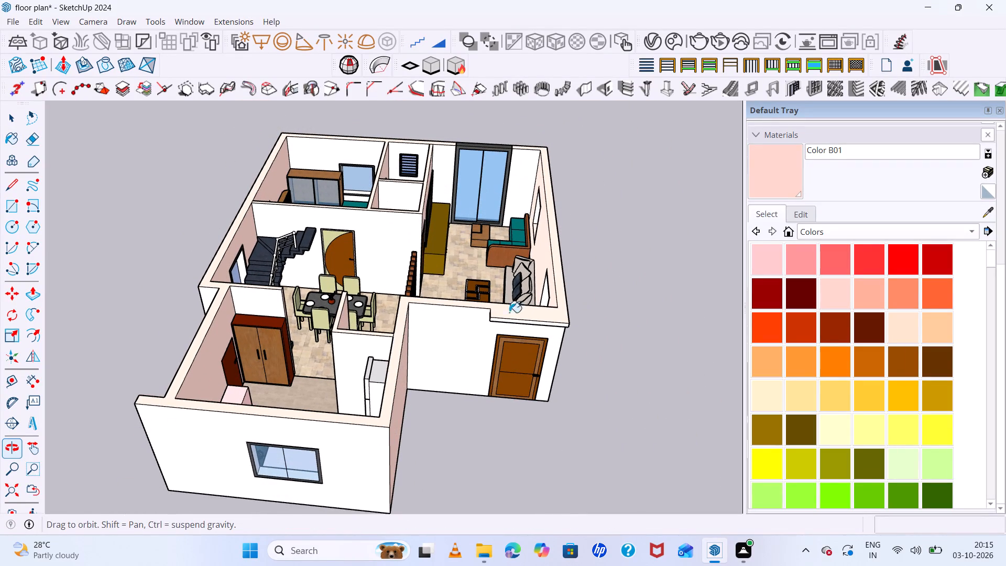
{"action": "scroll", "coordinate": [401, 363], "scroll_direction": "down", "scroll_amount": 5}
{"action": "middle_click_drag", "start_coordinate": [446, 354], "coordinate": [45, 315]}
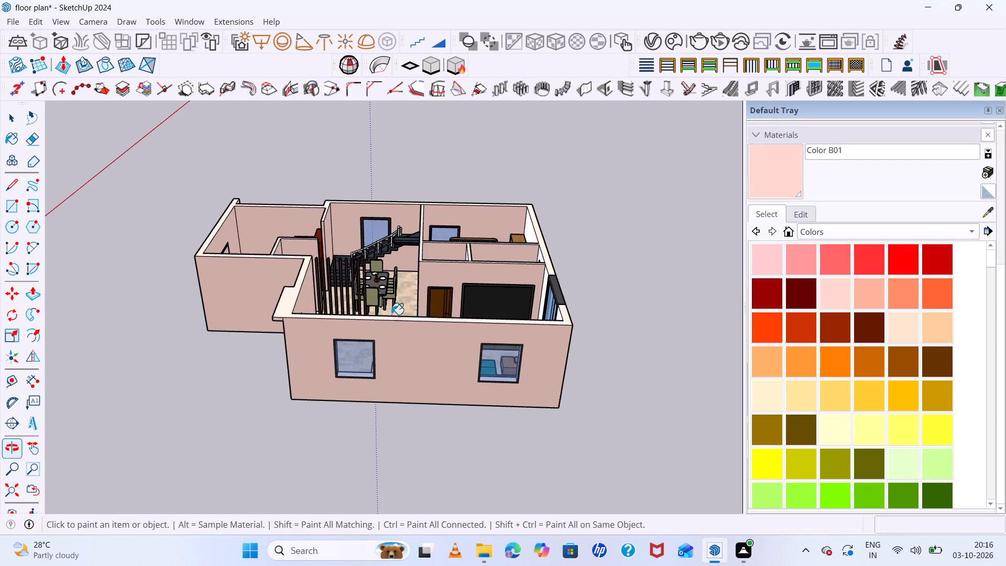
{"action": "middle_click_drag", "start_coordinate": [451, 318], "coordinate": [145, 390]}
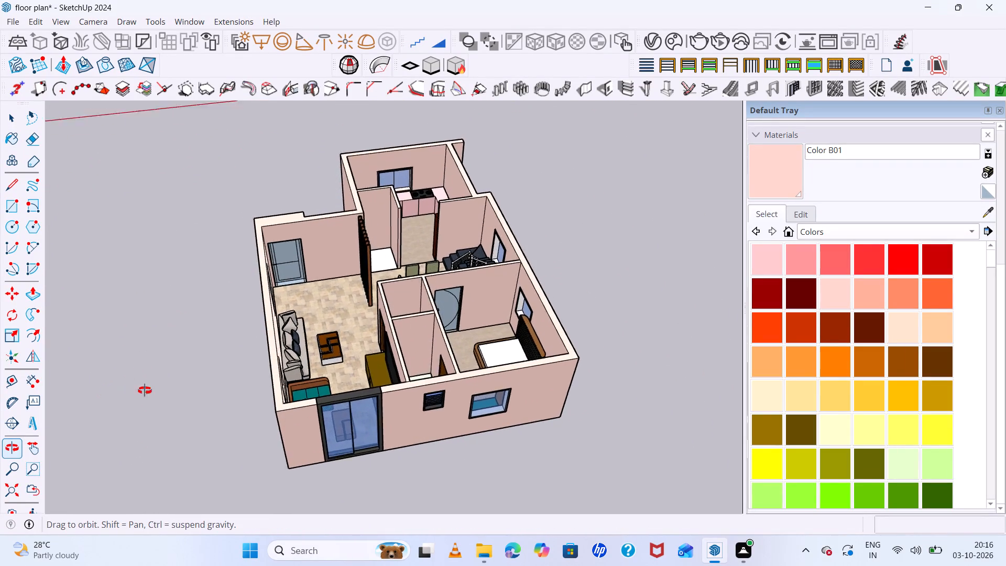
{"action": "middle_click_drag", "start_coordinate": [145, 390], "coordinate": [774, 407]}
{"action": "scroll", "coordinate": [520, 370], "scroll_direction": "up", "scroll_amount": 5}
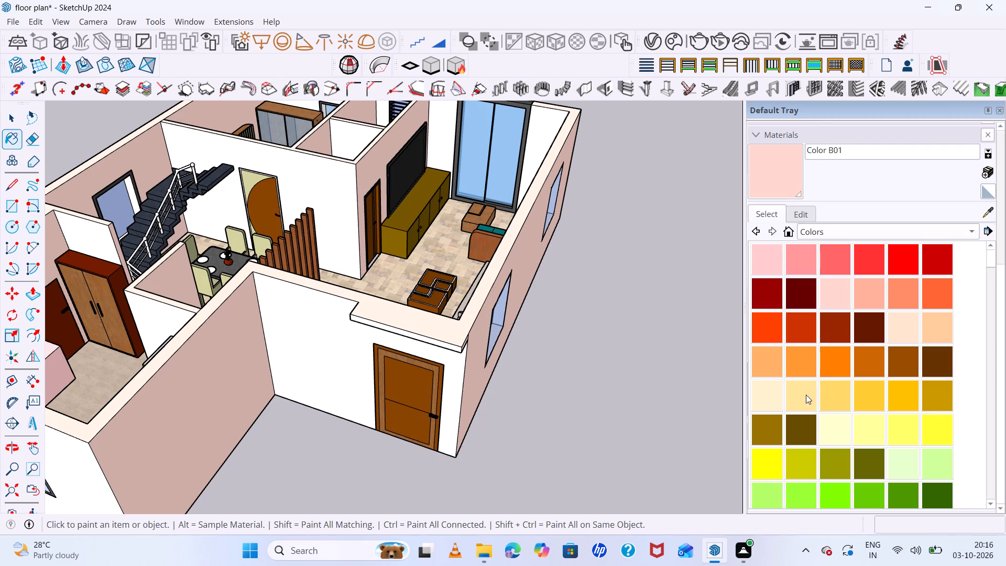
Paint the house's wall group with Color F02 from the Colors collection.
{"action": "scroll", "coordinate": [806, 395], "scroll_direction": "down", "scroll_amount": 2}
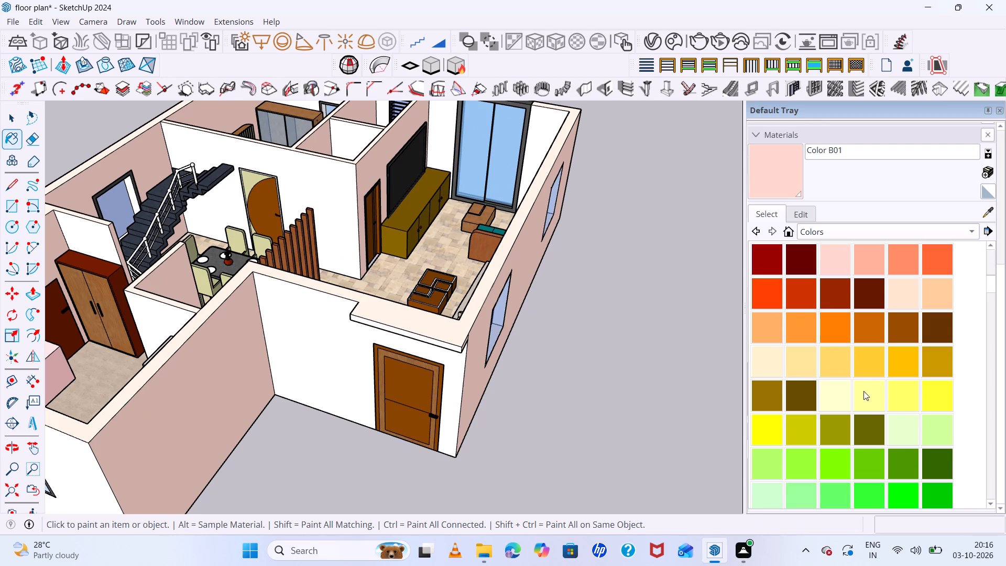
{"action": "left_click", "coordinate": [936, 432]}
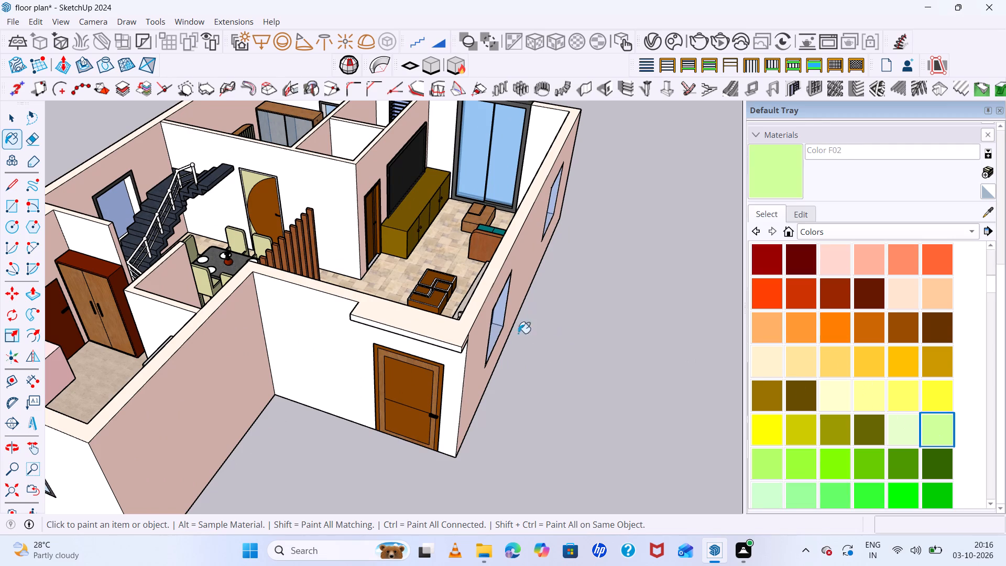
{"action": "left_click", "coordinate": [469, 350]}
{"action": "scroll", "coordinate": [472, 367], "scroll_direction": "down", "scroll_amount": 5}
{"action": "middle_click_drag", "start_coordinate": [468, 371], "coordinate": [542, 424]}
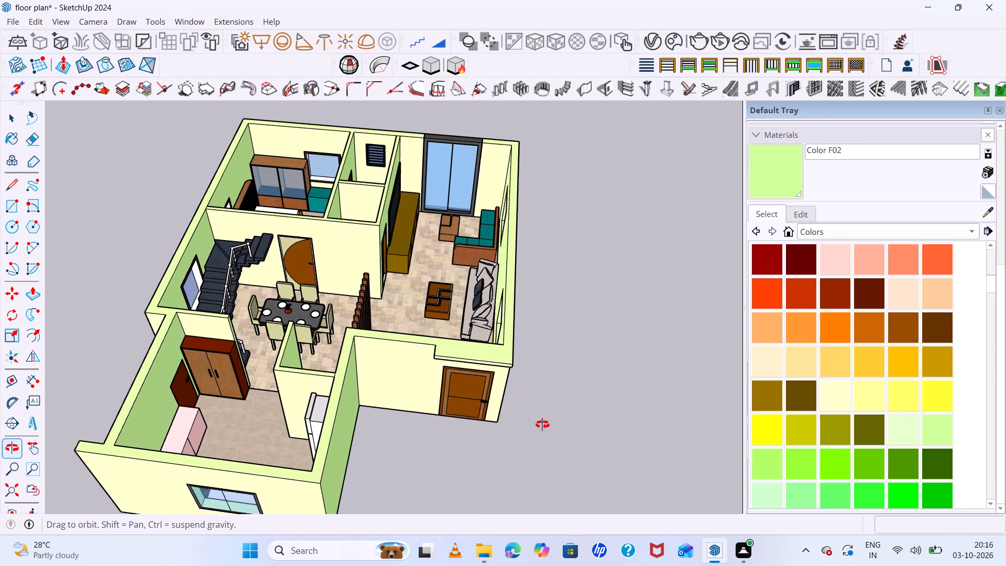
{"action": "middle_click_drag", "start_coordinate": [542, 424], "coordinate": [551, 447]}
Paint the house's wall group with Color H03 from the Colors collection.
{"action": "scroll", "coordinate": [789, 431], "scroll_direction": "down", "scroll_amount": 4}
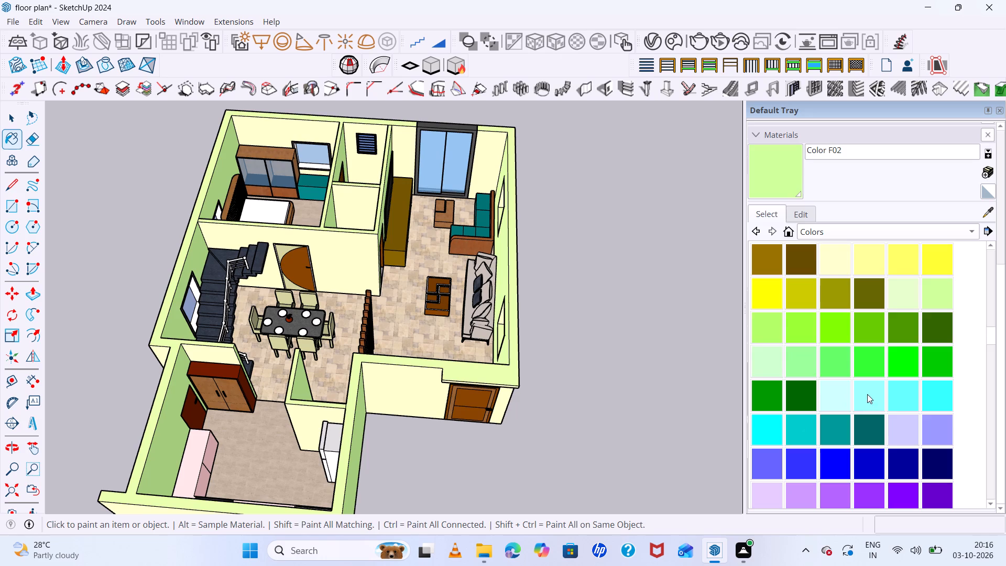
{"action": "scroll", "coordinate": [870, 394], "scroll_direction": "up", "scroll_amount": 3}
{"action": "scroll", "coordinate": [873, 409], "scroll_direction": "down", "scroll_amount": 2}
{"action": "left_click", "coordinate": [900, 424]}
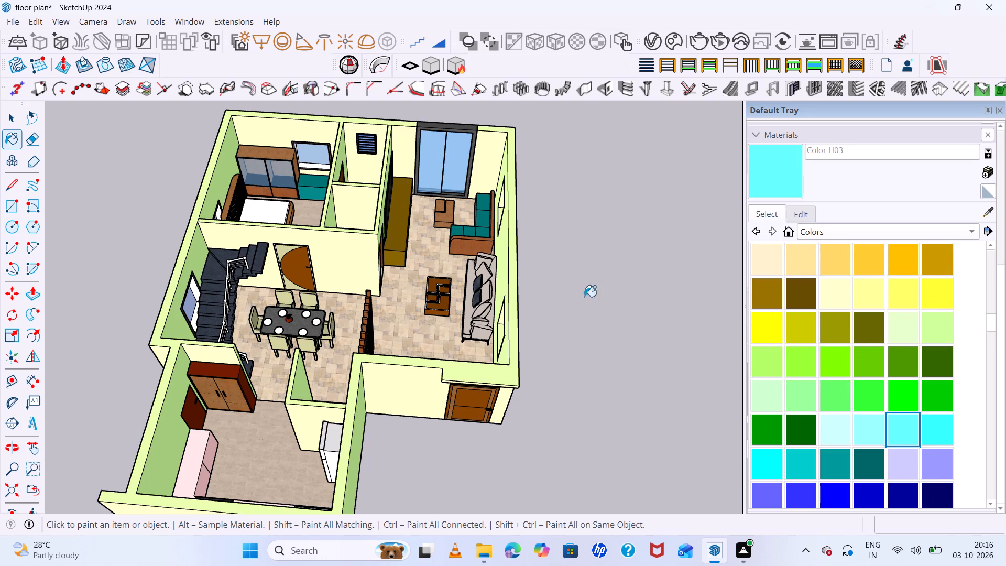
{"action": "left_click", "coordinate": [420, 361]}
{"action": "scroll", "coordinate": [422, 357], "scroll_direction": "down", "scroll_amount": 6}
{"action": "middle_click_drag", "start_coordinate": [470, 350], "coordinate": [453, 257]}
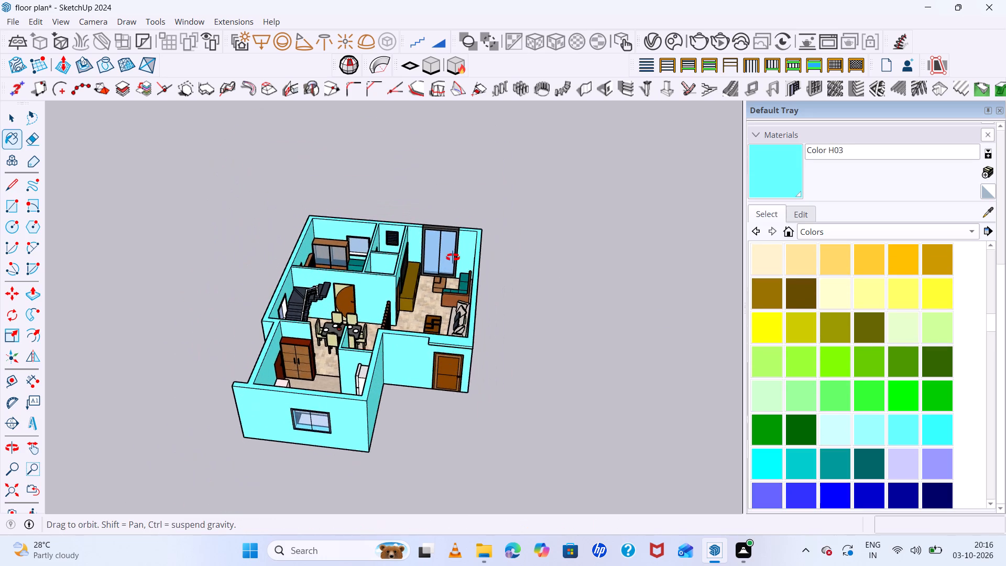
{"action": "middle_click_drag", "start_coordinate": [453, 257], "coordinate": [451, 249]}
Create a new material based on Color D02, with its green value set to 203 (RGB 255, 203, 153).
{"action": "scroll", "coordinate": [857, 361], "scroll_direction": "up", "scroll_amount": 5}
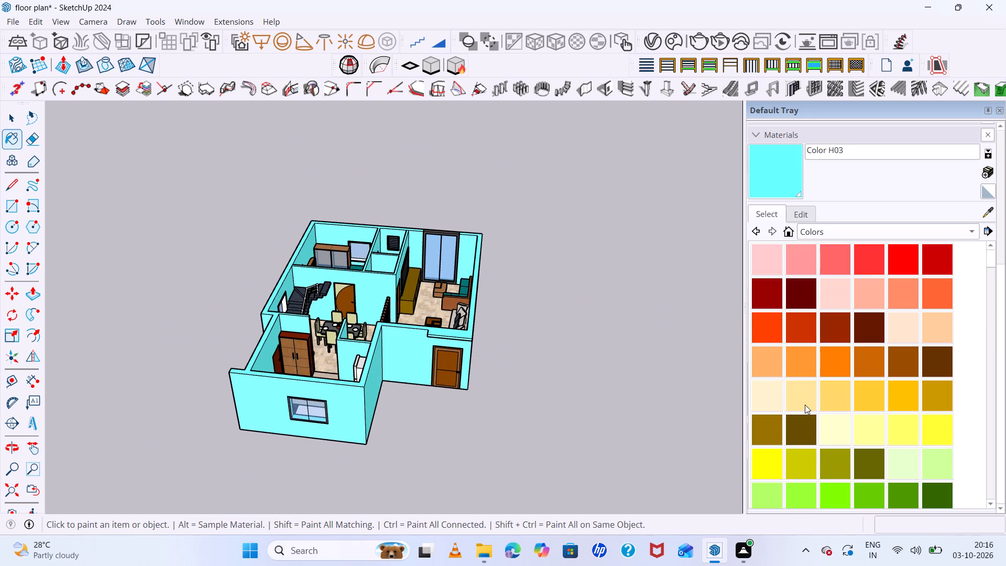
{"action": "left_click", "coordinate": [799, 404]}
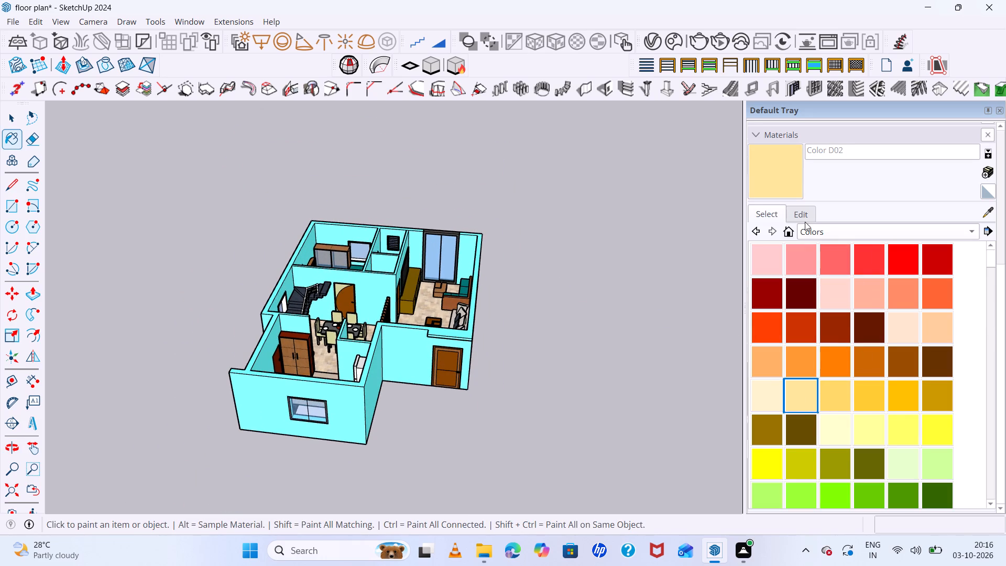
{"action": "left_click", "coordinate": [805, 222]}
{"action": "left_click", "coordinate": [987, 179]}
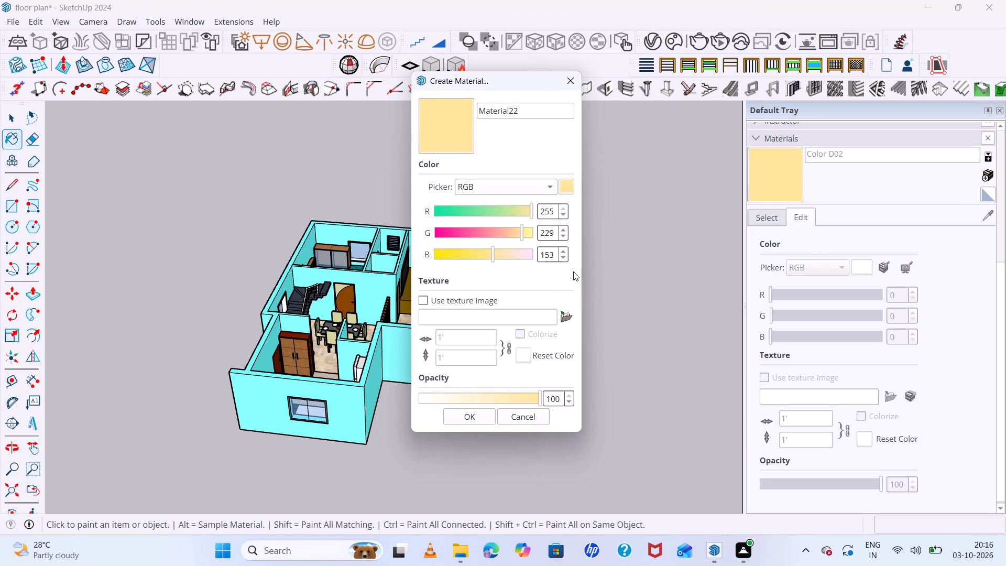
{"action": "left_click_drag", "start_coordinate": [522, 231], "coordinate": [514, 231]}
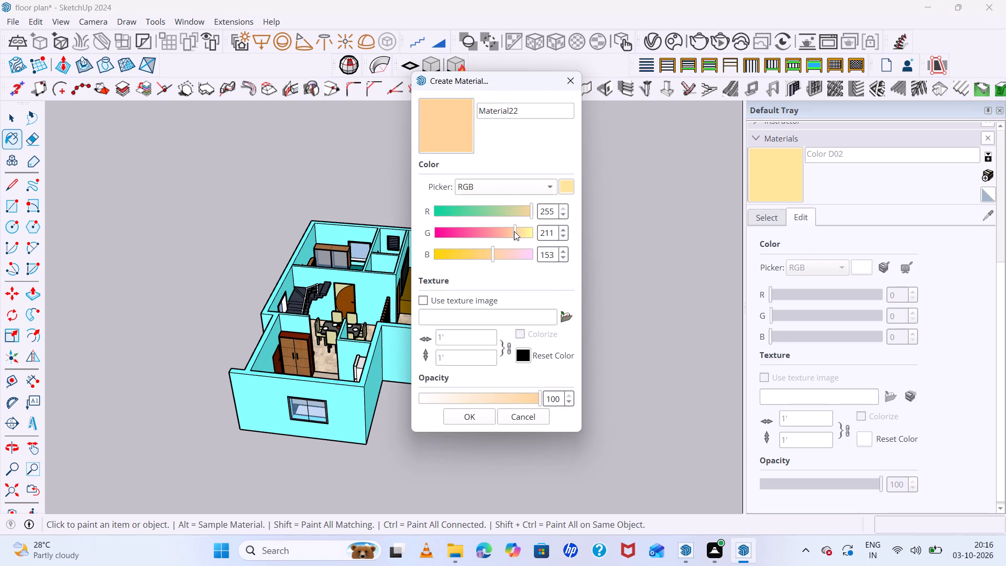
{"action": "left_click_drag", "start_coordinate": [514, 231], "coordinate": [512, 231]}
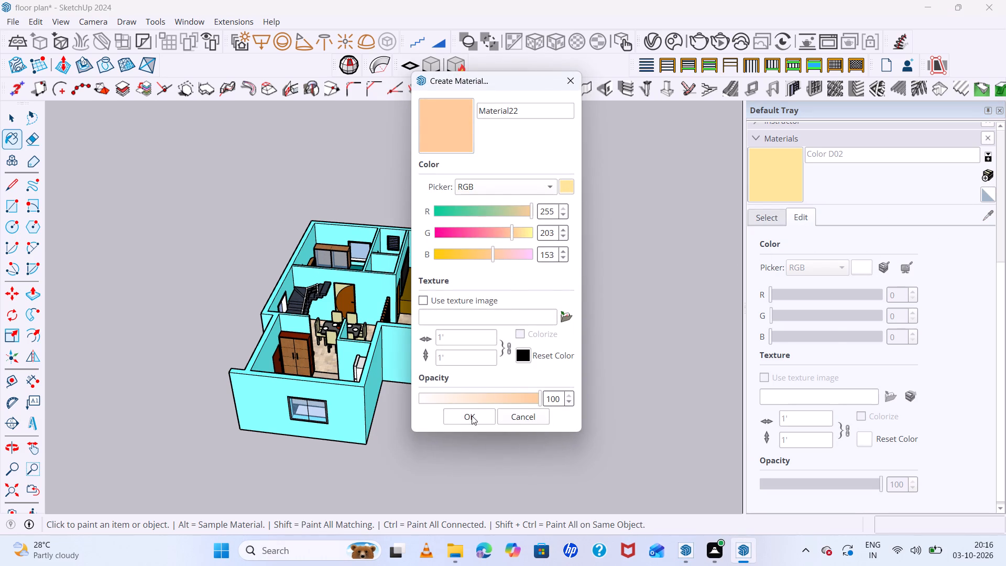
{"action": "left_click", "coordinate": [471, 415]}
Paint the house's wall group with the new RGB 255, 203, 153 material and check it over the rooms.
{"action": "left_click", "coordinate": [334, 411]}
{"action": "scroll", "coordinate": [337, 411], "scroll_direction": "down", "scroll_amount": 6}
{"action": "middle_click_drag", "start_coordinate": [347, 406], "coordinate": [362, 443]}
{"action": "middle_click", "coordinate": [362, 443]}
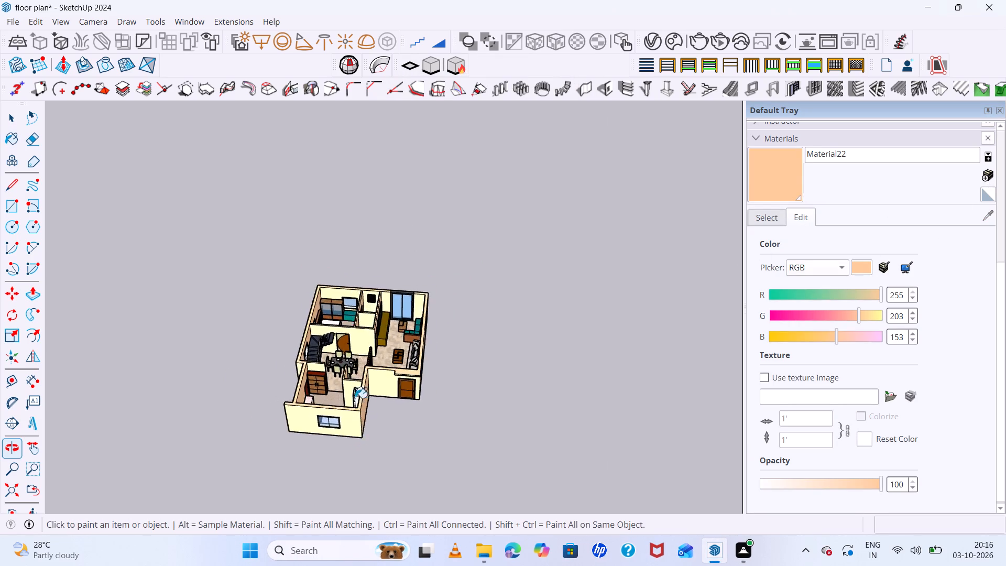
{"action": "scroll", "coordinate": [355, 386], "scroll_direction": "up", "scroll_amount": 19}
{"action": "middle_click_drag", "start_coordinate": [384, 396], "coordinate": [424, 491]}
{"action": "scroll", "coordinate": [355, 291], "scroll_direction": "down", "scroll_amount": 7}
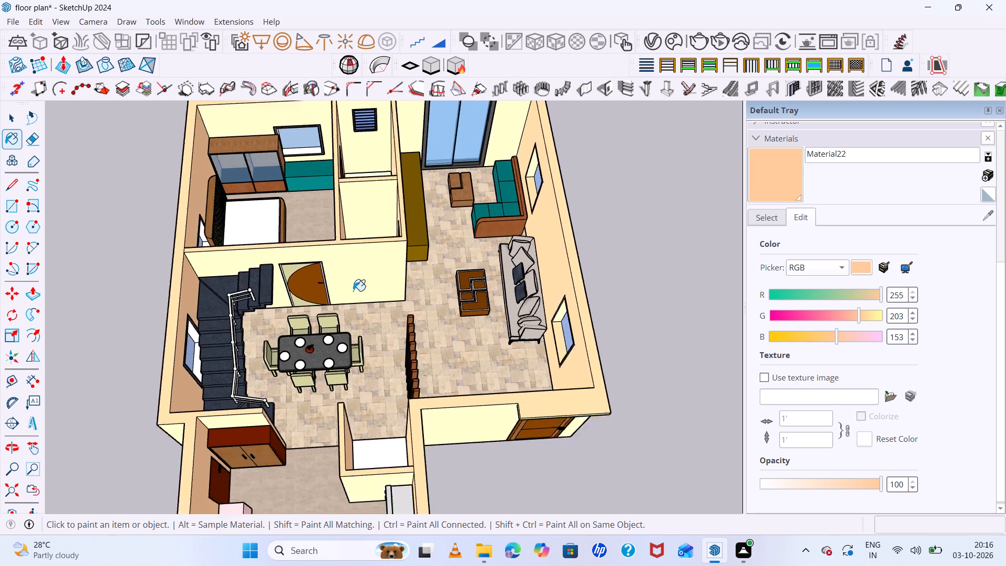
{"action": "scroll", "coordinate": [405, 292], "scroll_direction": "up", "scroll_amount": 5}
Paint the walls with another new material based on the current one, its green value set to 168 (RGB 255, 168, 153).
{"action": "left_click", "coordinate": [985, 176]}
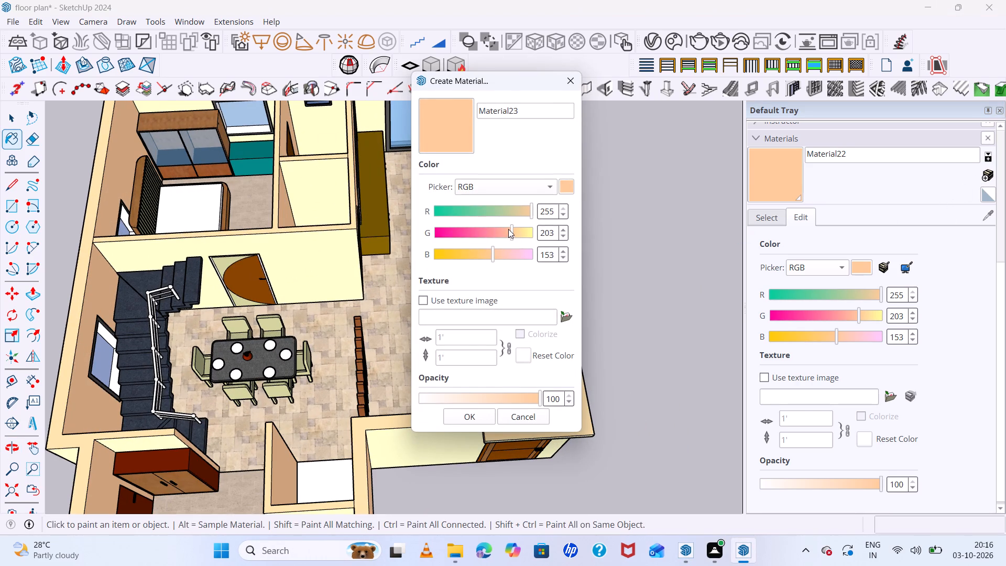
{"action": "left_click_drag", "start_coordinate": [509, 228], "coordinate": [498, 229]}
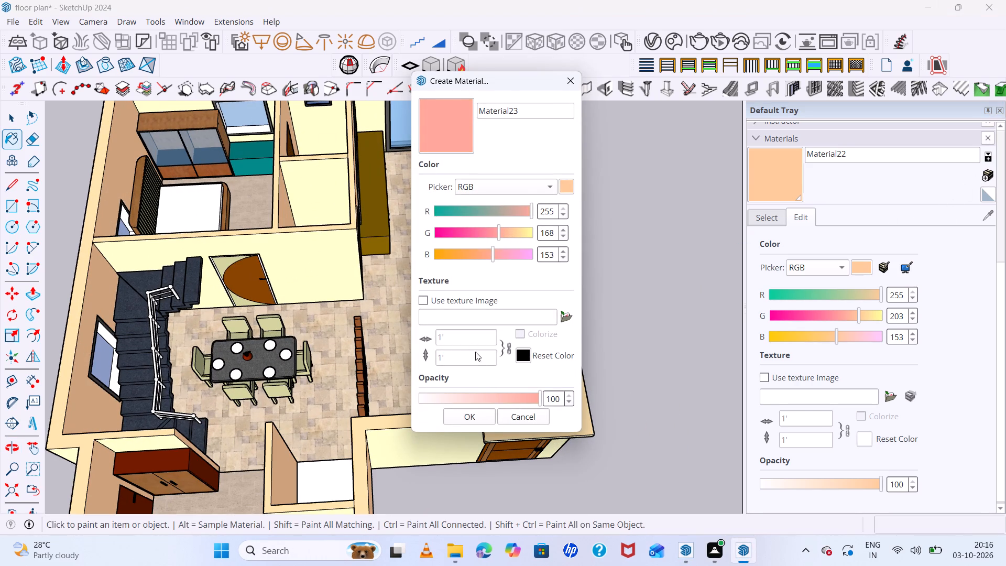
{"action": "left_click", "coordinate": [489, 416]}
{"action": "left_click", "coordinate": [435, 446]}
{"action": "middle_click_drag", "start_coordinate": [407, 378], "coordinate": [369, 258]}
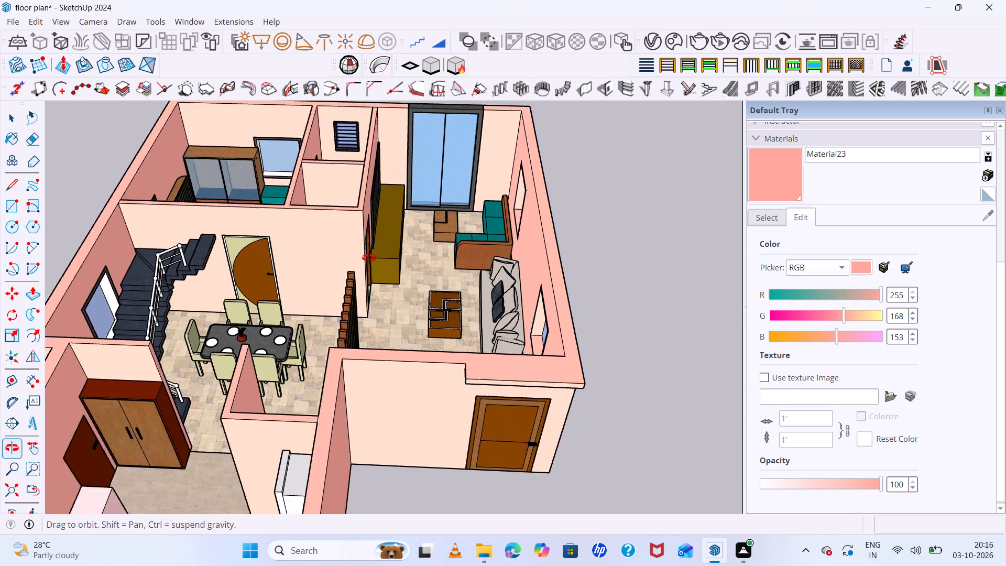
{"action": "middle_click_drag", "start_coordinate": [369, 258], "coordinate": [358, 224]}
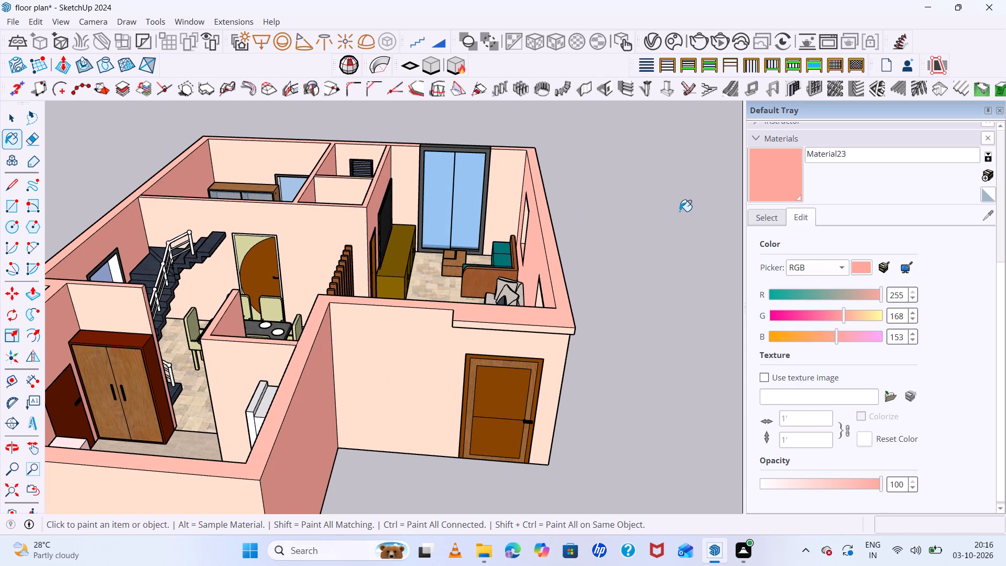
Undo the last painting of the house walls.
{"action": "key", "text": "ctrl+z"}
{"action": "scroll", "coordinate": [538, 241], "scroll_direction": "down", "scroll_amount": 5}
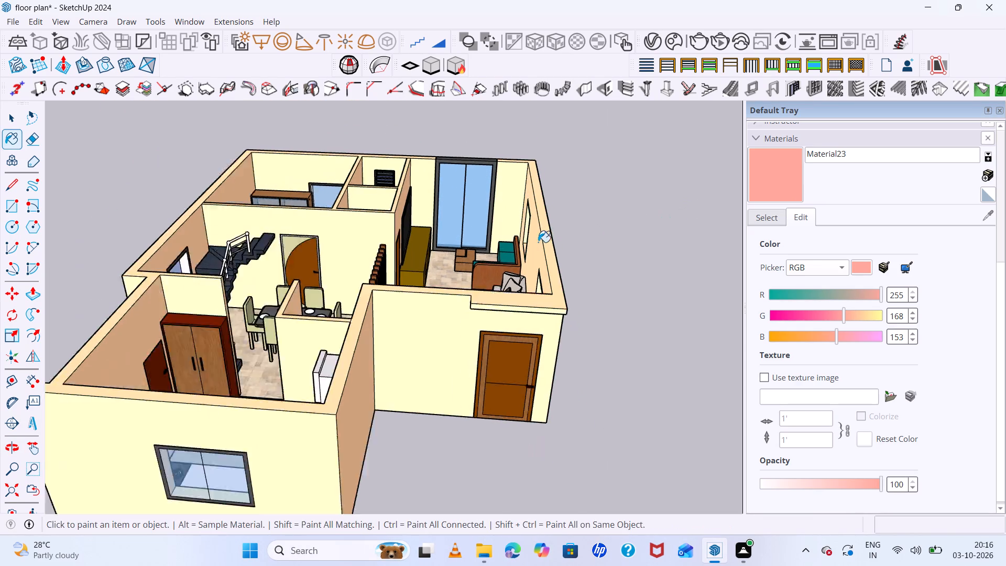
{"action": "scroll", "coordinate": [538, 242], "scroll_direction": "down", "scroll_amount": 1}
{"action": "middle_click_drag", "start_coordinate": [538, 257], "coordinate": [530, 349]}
Leave the Paint Bucket, clear the selection and close the materials browser.
{"action": "key", "text": "space"}
{"action": "scroll", "coordinate": [612, 300], "scroll_direction": "up", "scroll_amount": 5}
{"action": "left_click", "coordinate": [615, 285]}
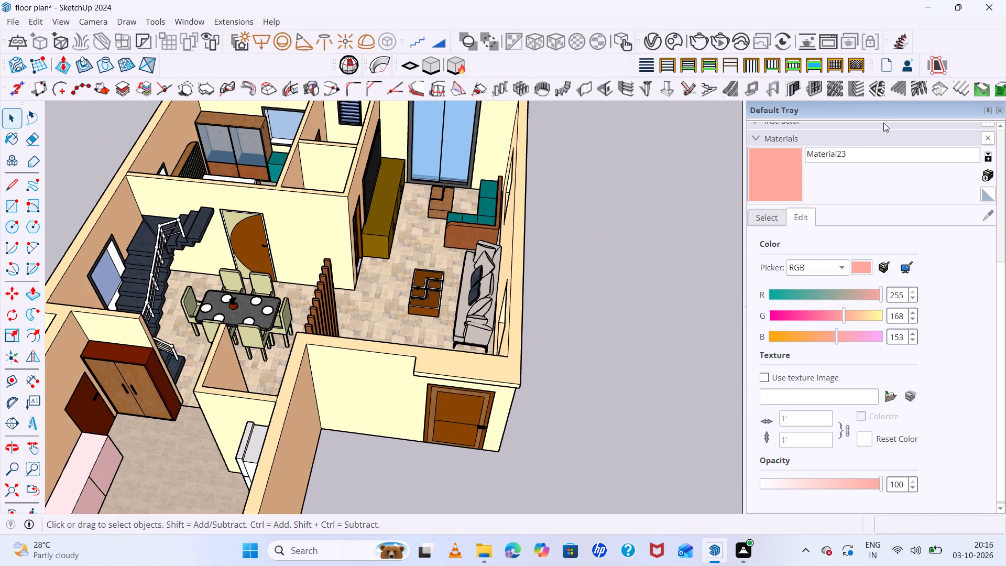
{"action": "left_click", "coordinate": [991, 133]}
Examine the repainted house from the entrance side and from above, including the staircase, dining area, kitchen and living room.
{"action": "scroll", "coordinate": [742, 230], "scroll_direction": "down", "scroll_amount": 7}
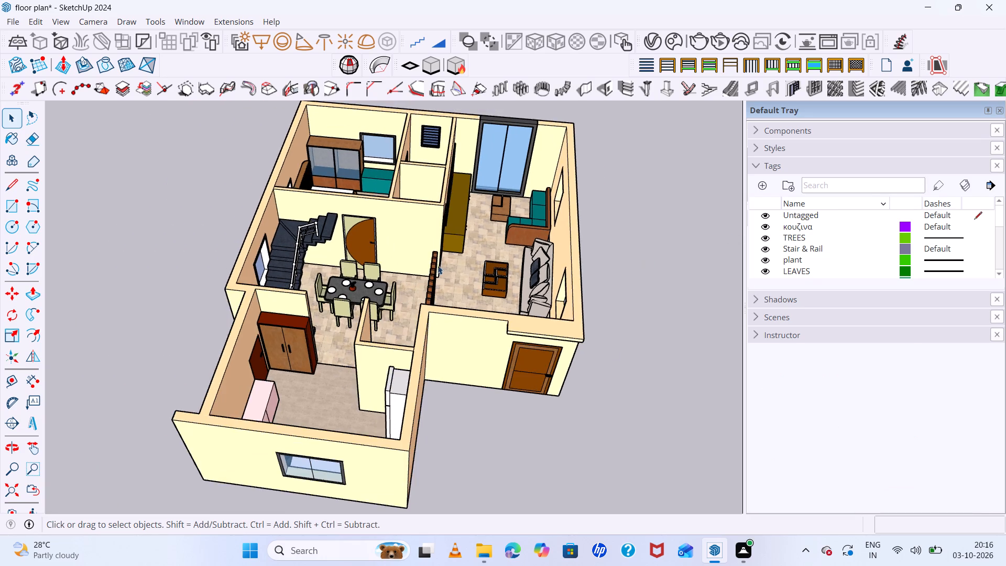
{"action": "scroll", "coordinate": [364, 249], "scroll_direction": "up", "scroll_amount": 13}
{"action": "scroll", "coordinate": [339, 195], "scroll_direction": "down", "scroll_amount": 13}
{"action": "middle_click_drag", "start_coordinate": [299, 234], "coordinate": [58, 171]}
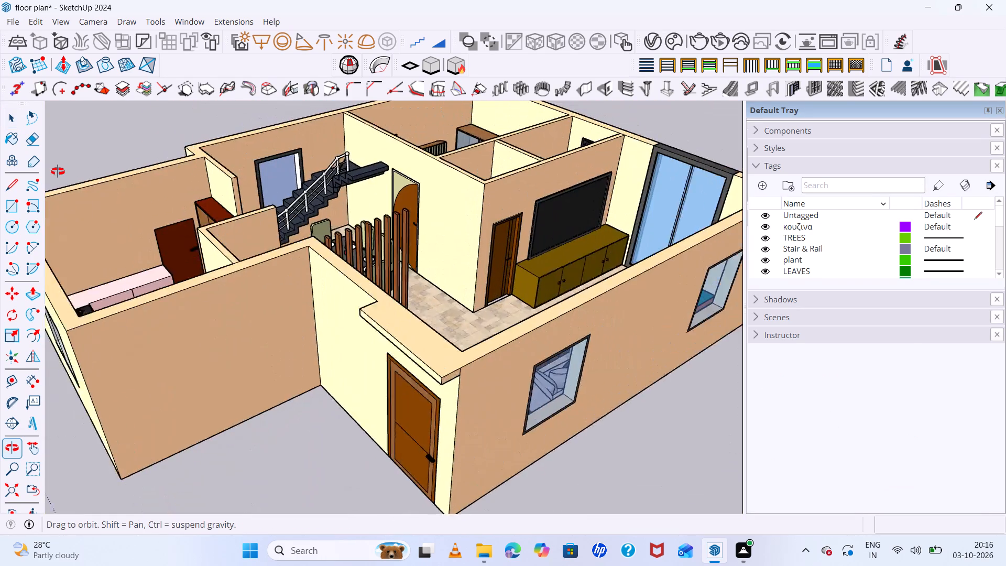
{"action": "middle_click_drag", "start_coordinate": [58, 171], "coordinate": [58, 275]}
{"action": "scroll", "coordinate": [193, 259], "scroll_direction": "down", "scroll_amount": 7}
{"action": "middle_click_drag", "start_coordinate": [239, 290], "coordinate": [491, 275]}
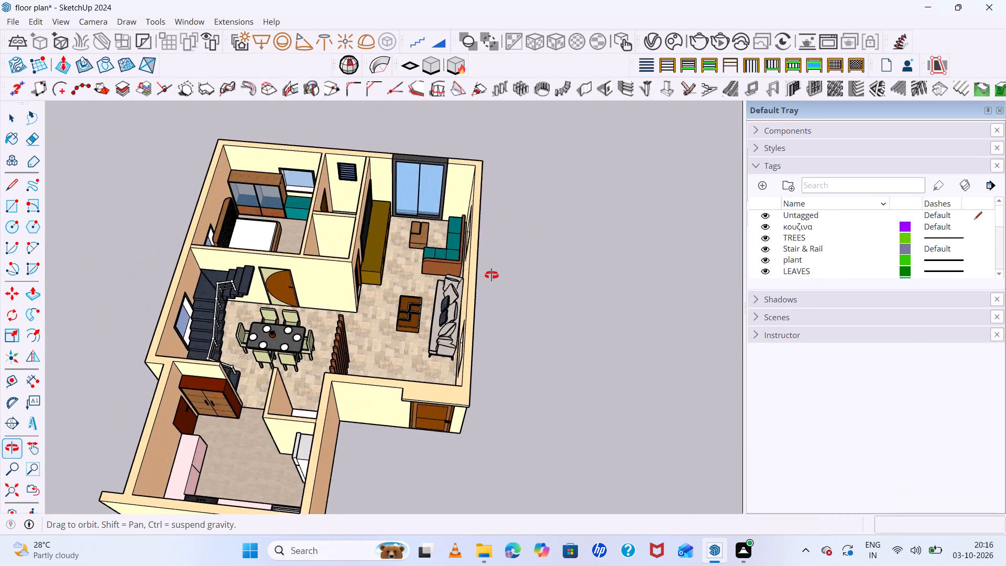
Undo the earlier wall paintings one after another until the house walls are back to plain white.
{"action": "middle_click_drag", "start_coordinate": [491, 275], "coordinate": [341, 176]}
{"action": "key", "text": "ctrl+z"}
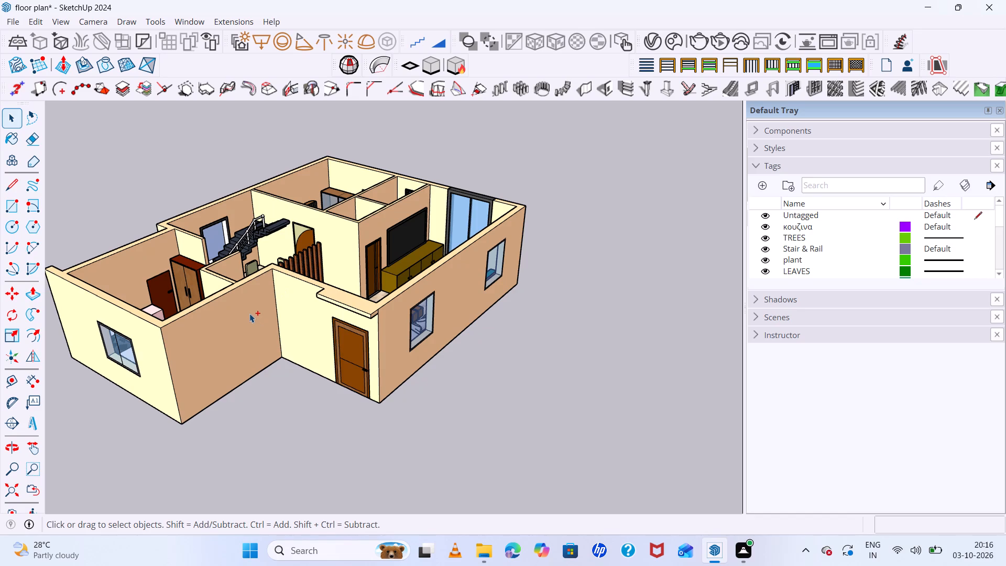
{"action": "key", "text": "ctrl+z"}
{"action": "key", "text": "ctrl+z"}
{"action": "key", "text": "ctrl+z"}
{"action": "key", "text": "ctrl+z"}
{"action": "key", "text": "ctrl+z"}
{"action": "key", "text": "ctrl+z"}
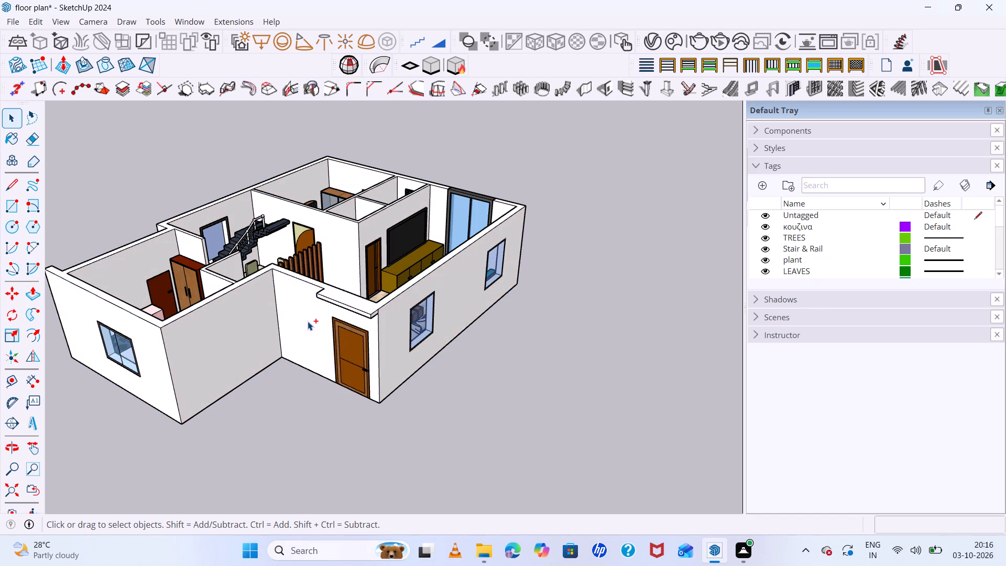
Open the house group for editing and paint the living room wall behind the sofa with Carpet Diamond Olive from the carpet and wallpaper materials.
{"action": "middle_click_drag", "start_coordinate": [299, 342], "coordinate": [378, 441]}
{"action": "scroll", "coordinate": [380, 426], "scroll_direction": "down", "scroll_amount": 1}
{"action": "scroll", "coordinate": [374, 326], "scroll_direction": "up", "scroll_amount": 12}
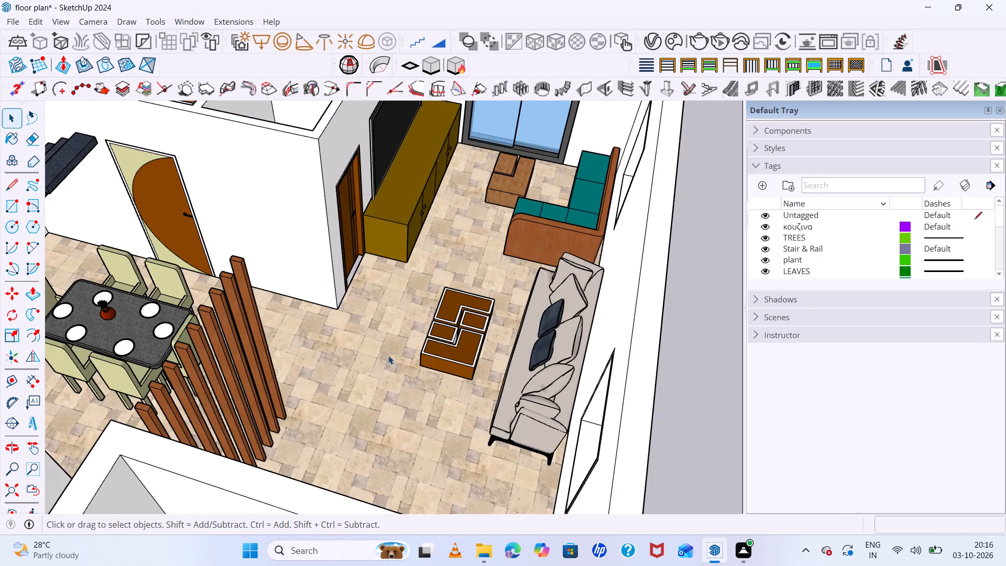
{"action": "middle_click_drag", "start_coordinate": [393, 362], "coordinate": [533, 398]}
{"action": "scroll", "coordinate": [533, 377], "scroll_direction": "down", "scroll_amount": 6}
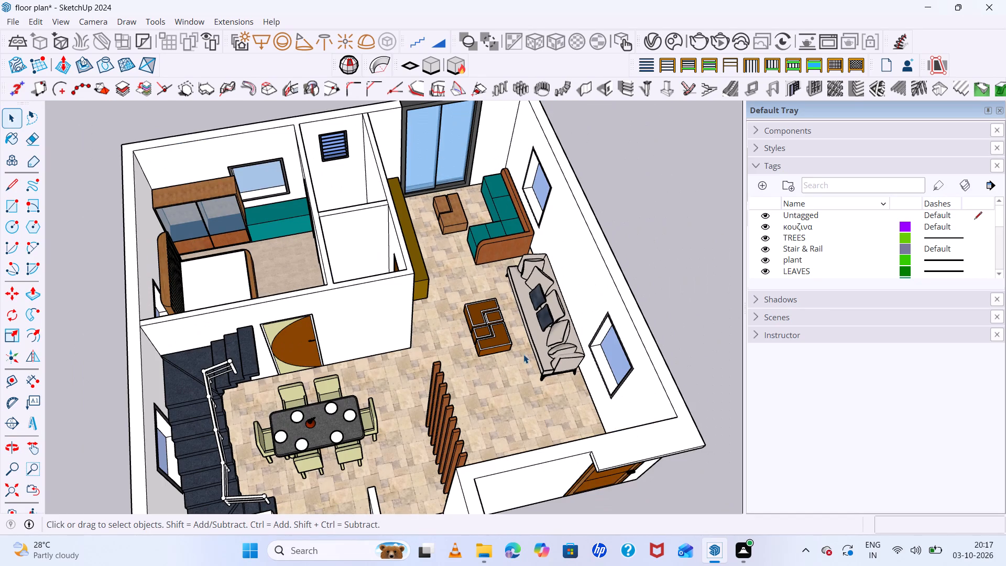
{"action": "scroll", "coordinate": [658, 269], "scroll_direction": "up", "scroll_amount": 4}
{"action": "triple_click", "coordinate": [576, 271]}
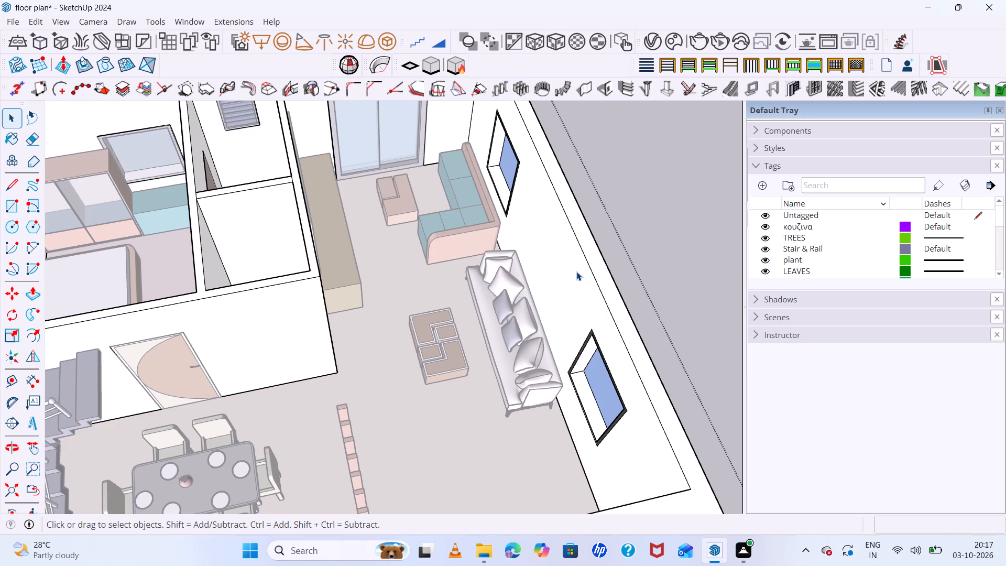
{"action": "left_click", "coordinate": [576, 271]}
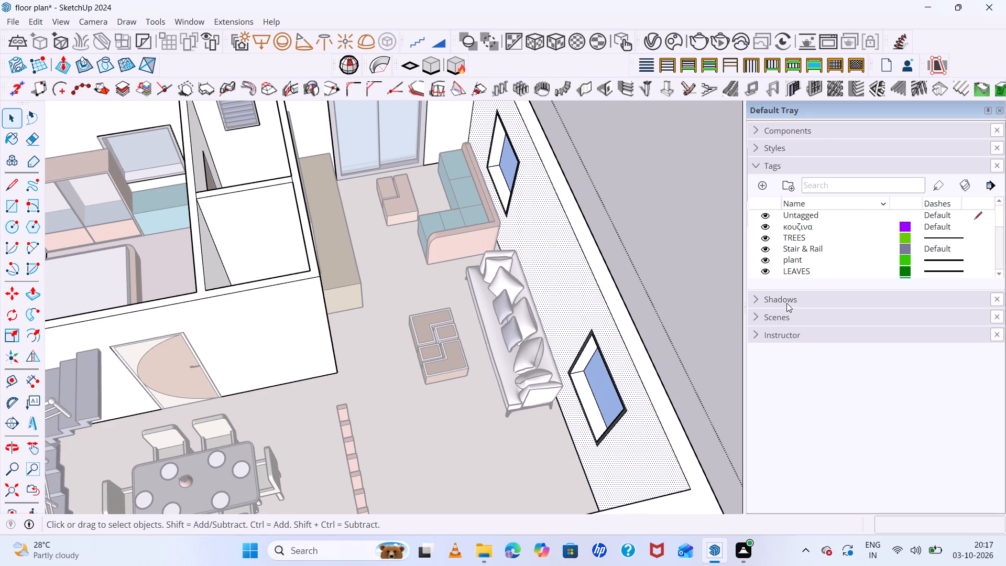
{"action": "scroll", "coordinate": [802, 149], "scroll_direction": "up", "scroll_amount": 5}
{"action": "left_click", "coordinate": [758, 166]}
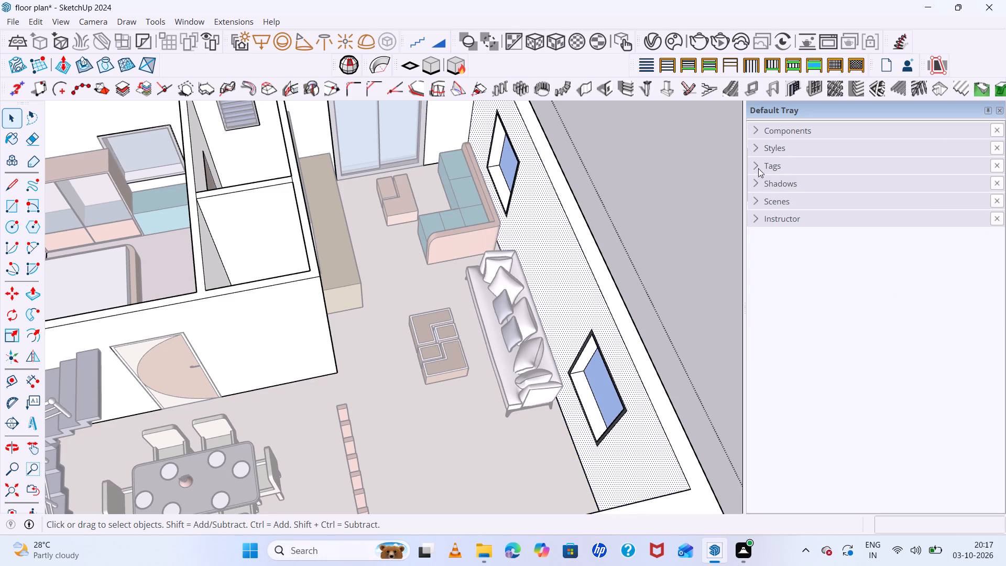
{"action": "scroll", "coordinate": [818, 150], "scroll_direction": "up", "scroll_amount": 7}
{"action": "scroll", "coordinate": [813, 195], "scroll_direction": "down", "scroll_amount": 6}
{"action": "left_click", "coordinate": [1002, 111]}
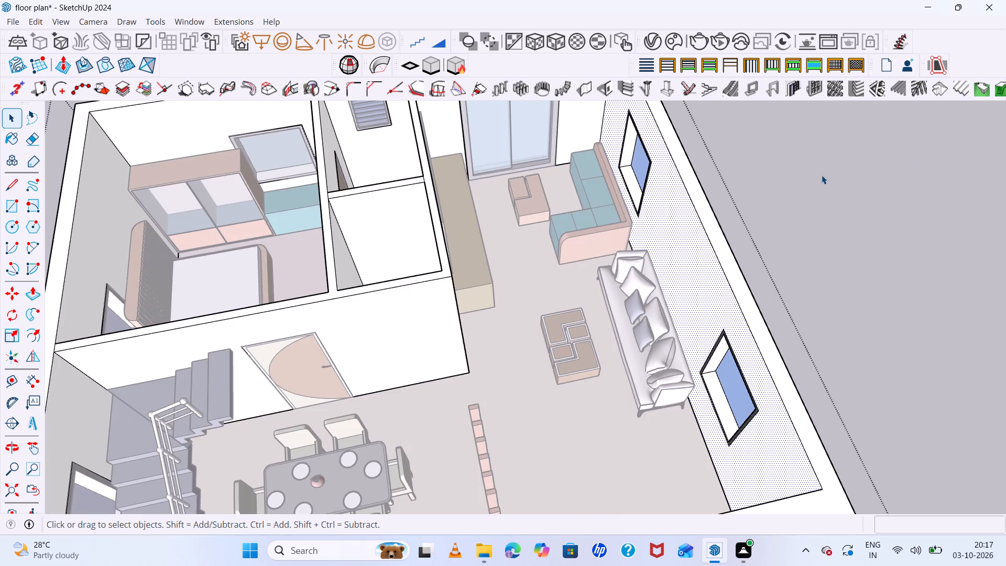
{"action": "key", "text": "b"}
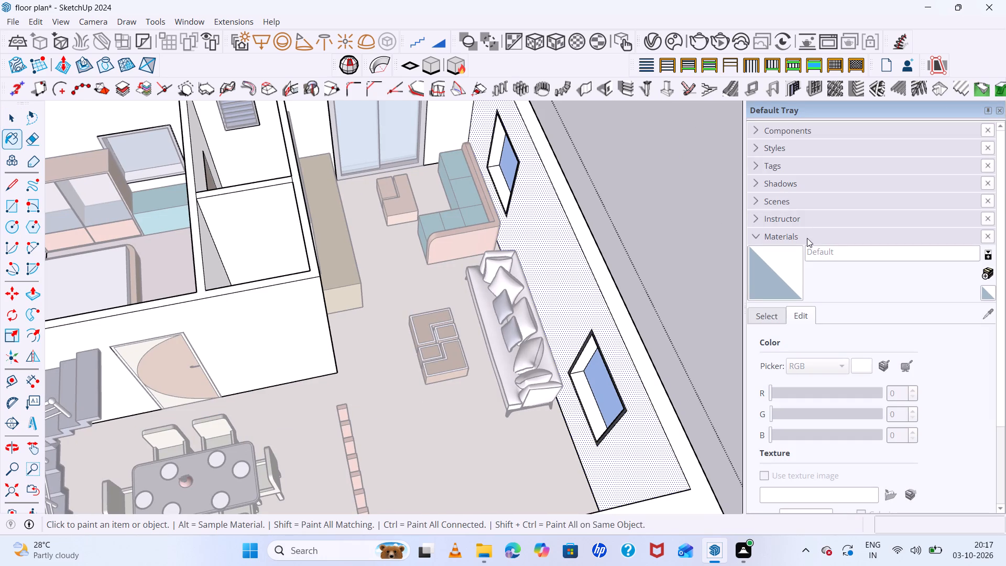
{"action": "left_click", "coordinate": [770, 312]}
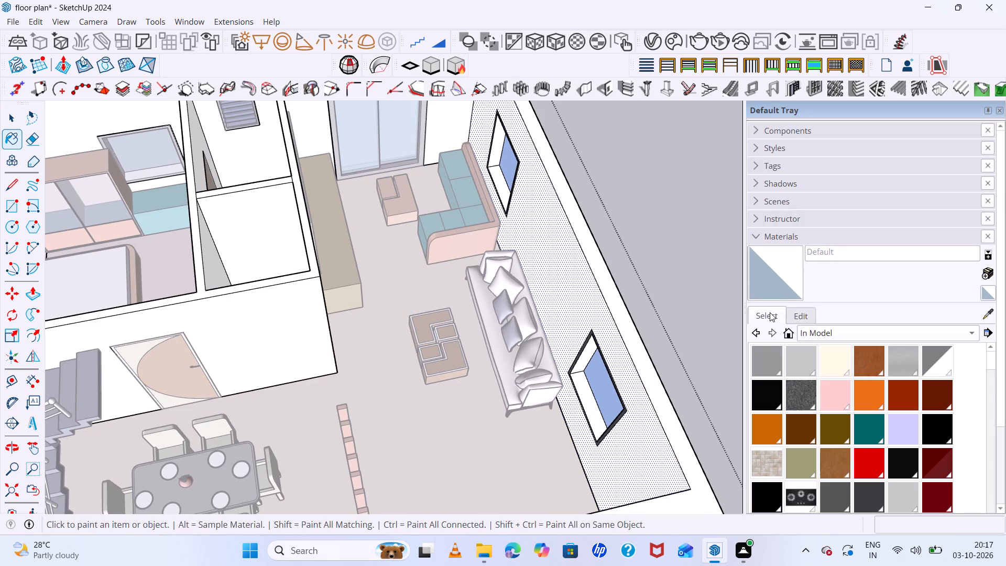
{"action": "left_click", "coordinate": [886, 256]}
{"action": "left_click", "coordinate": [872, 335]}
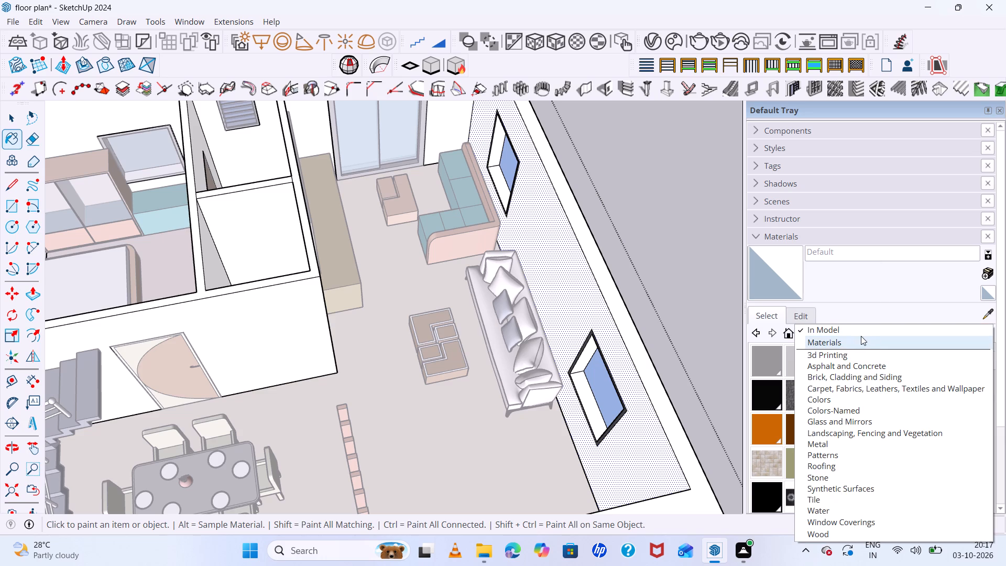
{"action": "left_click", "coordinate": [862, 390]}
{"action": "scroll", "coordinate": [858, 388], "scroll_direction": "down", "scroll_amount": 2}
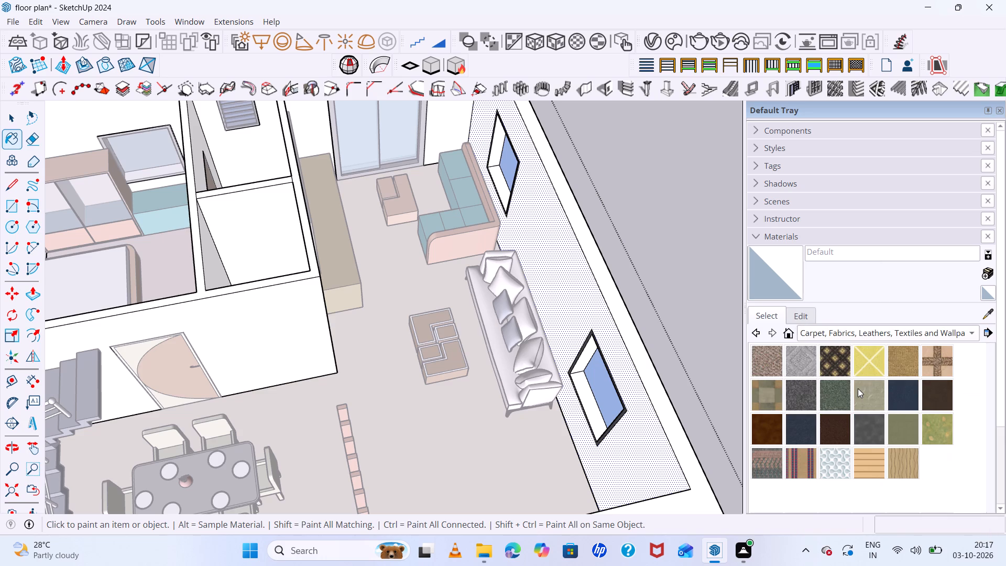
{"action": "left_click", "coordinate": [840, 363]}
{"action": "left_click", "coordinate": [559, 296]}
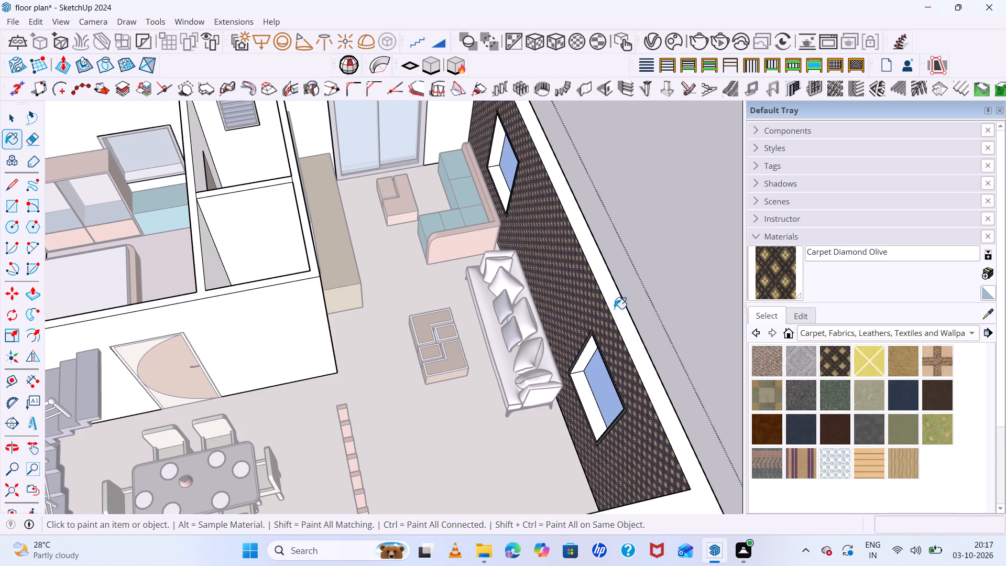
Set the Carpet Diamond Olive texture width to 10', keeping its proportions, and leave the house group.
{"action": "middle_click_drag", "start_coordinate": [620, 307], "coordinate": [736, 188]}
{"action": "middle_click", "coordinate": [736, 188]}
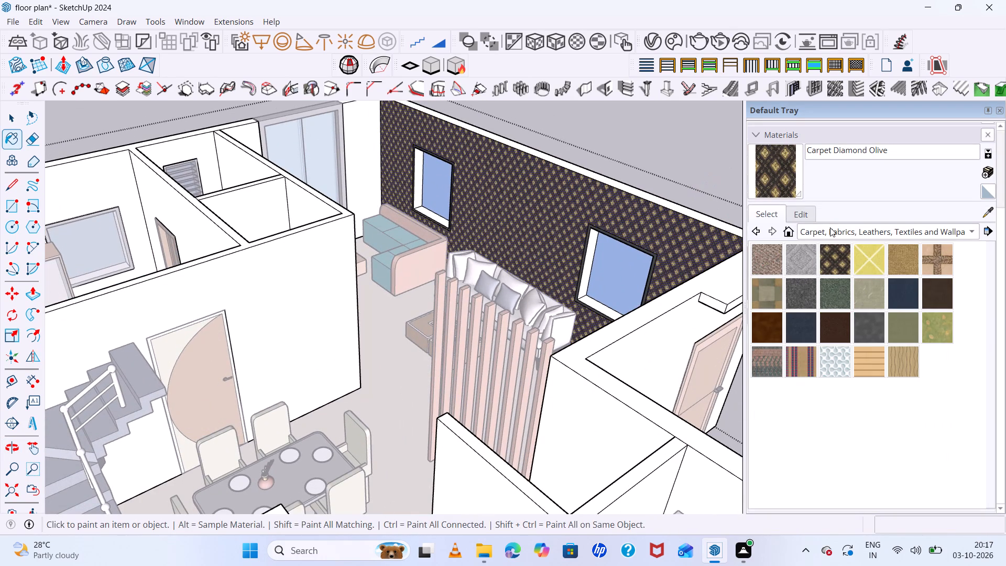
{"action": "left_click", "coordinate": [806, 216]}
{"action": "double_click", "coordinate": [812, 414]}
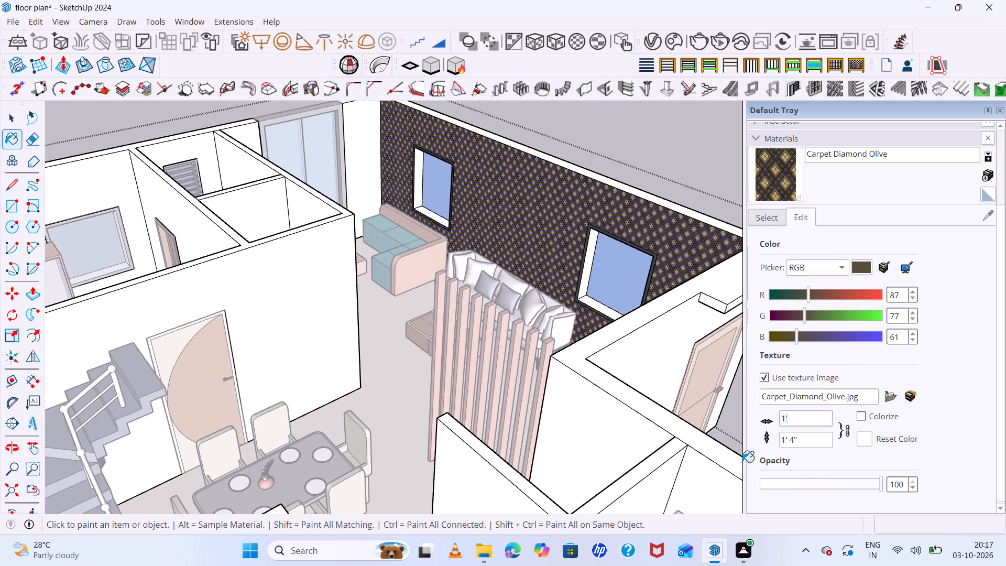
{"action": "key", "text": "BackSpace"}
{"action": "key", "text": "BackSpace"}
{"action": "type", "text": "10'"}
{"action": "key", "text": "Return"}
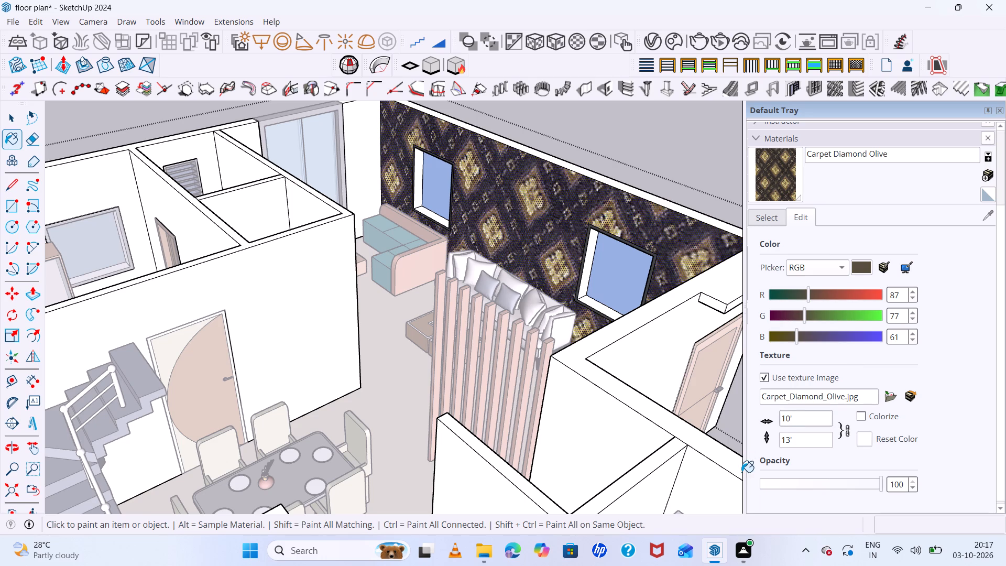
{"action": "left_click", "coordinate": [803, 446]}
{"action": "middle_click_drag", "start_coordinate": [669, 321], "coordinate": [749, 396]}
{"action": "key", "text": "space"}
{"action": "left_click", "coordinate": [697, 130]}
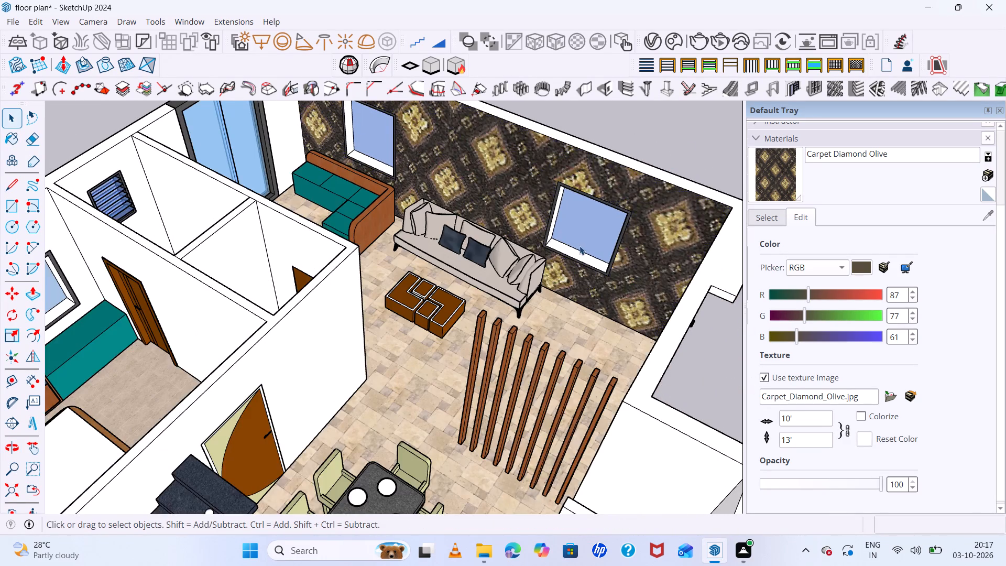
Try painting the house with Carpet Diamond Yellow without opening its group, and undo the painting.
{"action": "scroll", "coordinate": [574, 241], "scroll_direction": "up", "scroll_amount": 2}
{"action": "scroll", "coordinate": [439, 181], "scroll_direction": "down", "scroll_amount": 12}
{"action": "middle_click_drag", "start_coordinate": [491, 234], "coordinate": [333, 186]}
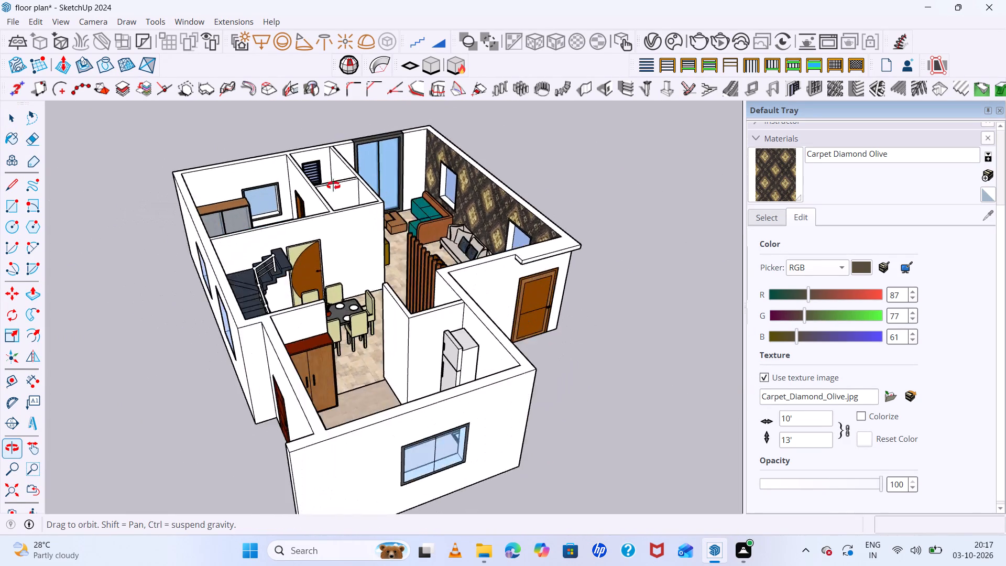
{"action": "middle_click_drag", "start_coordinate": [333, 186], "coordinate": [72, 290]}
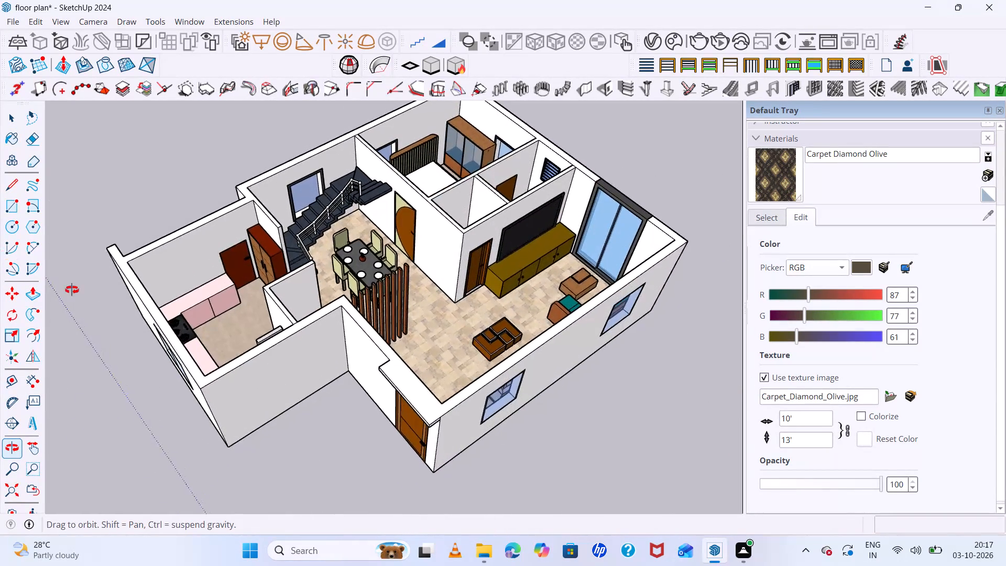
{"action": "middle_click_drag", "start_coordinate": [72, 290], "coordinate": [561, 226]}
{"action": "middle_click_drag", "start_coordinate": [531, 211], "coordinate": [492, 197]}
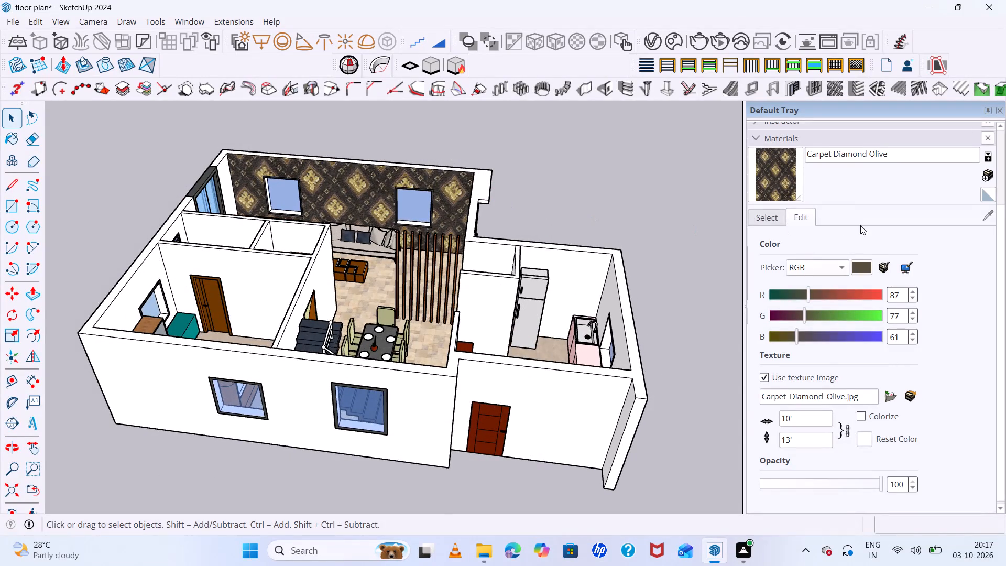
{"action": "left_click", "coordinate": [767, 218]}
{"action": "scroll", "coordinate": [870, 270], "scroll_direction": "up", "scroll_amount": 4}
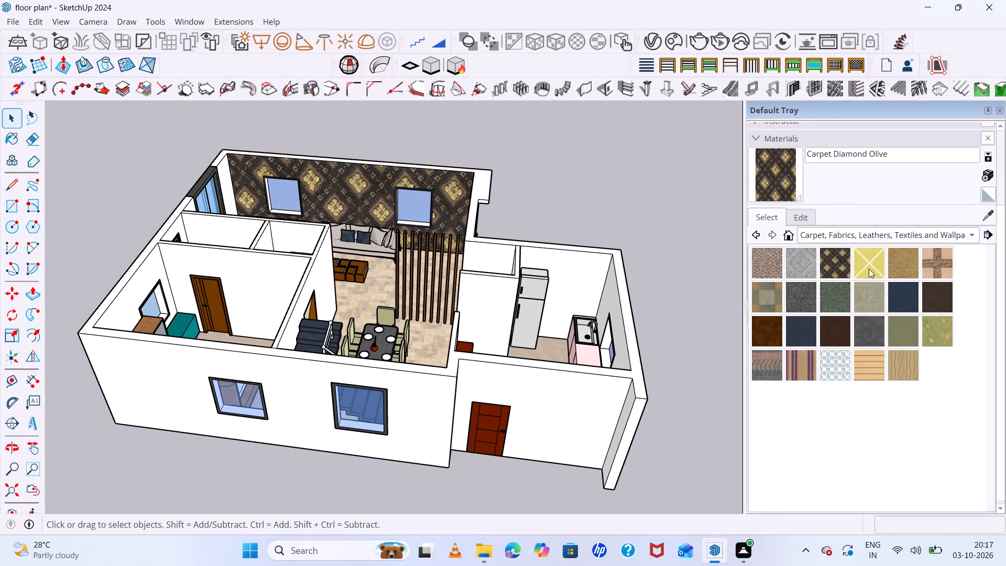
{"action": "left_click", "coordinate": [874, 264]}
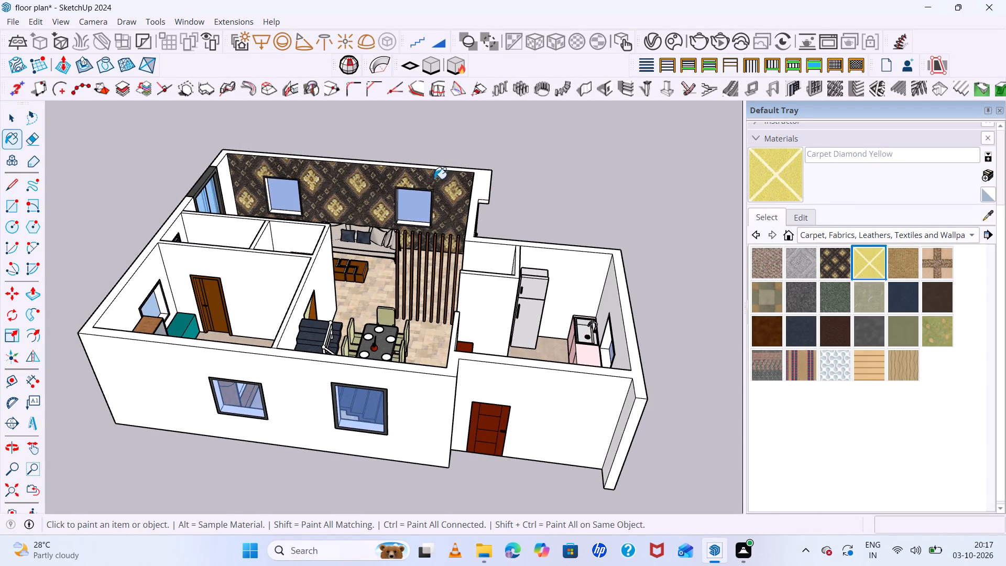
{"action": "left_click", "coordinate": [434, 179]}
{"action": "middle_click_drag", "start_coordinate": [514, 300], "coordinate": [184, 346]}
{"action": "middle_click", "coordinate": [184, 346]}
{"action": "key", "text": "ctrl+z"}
Reopen the house group and paint the living room wall behind the sofa with Carpet Diamond Yellow.
{"action": "scroll", "coordinate": [459, 234], "scroll_direction": "up", "scroll_amount": 5}
{"action": "middle_click_drag", "start_coordinate": [622, 262], "coordinate": [682, 256]}
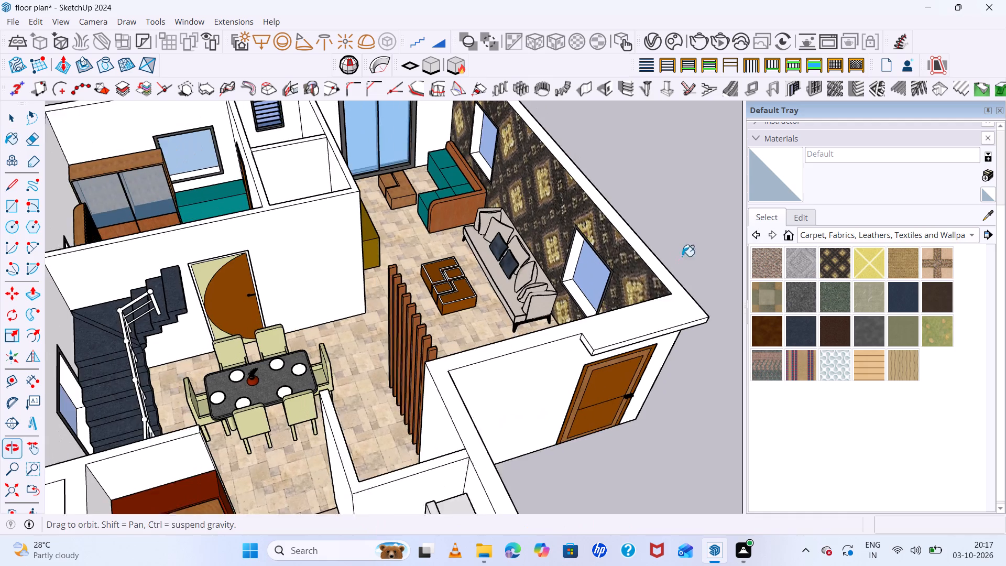
{"action": "middle_click_drag", "start_coordinate": [682, 256], "coordinate": [681, 259]}
{"action": "scroll", "coordinate": [555, 203], "scroll_direction": "up", "scroll_amount": 3}
{"action": "key", "text": "space"}
{"action": "double_click", "coordinate": [553, 200]}
{"action": "scroll", "coordinate": [553, 200], "scroll_direction": "up", "scroll_amount": 4}
{"action": "left_click", "coordinate": [553, 200]}
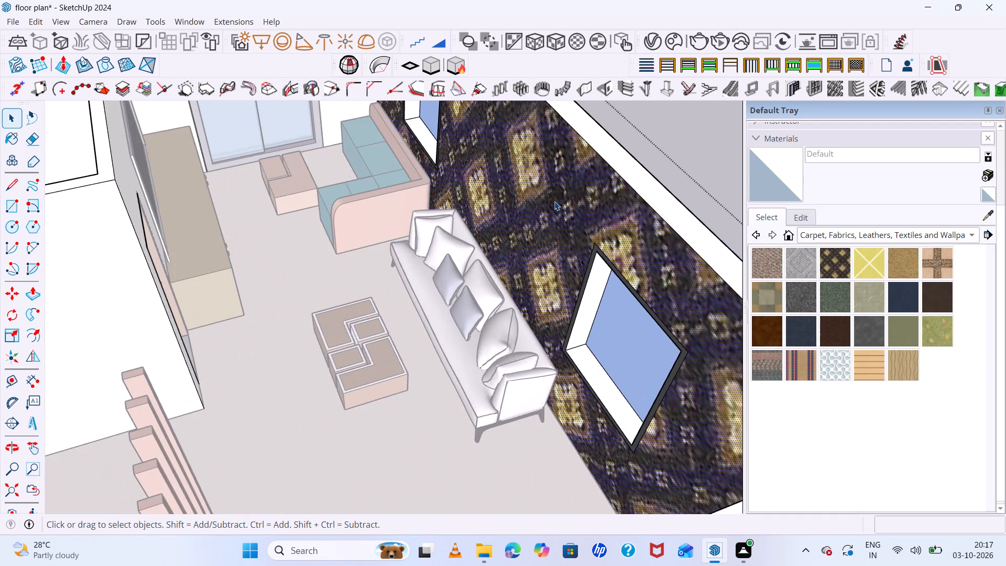
{"action": "left_click", "coordinate": [866, 264]}
{"action": "left_click", "coordinate": [538, 194]}
{"action": "scroll", "coordinate": [597, 231], "scroll_direction": "down", "scroll_amount": 6}
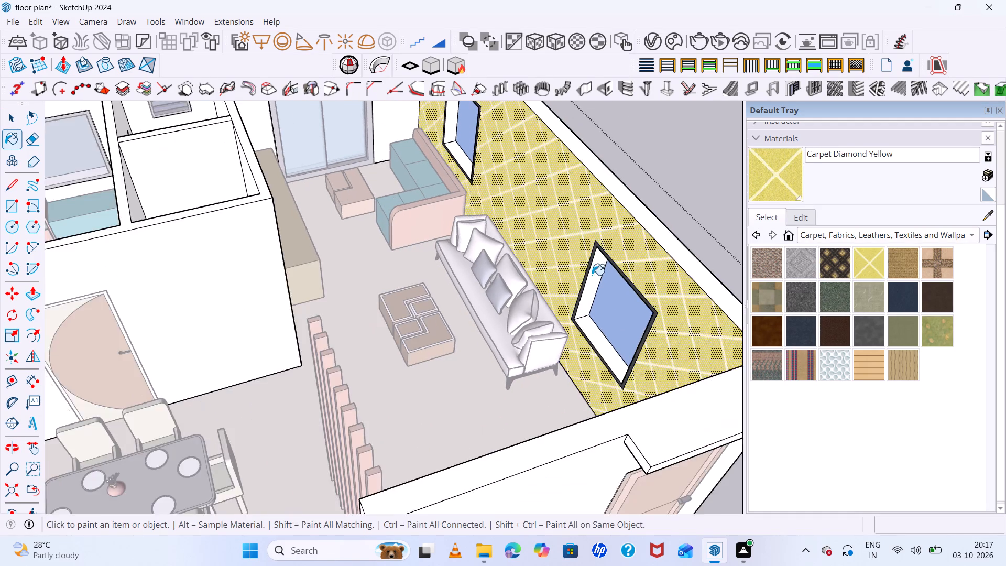
{"action": "scroll", "coordinate": [592, 275], "scroll_direction": "down", "scroll_amount": 4}
{"action": "middle_click_drag", "start_coordinate": [640, 313], "coordinate": [720, 339]}
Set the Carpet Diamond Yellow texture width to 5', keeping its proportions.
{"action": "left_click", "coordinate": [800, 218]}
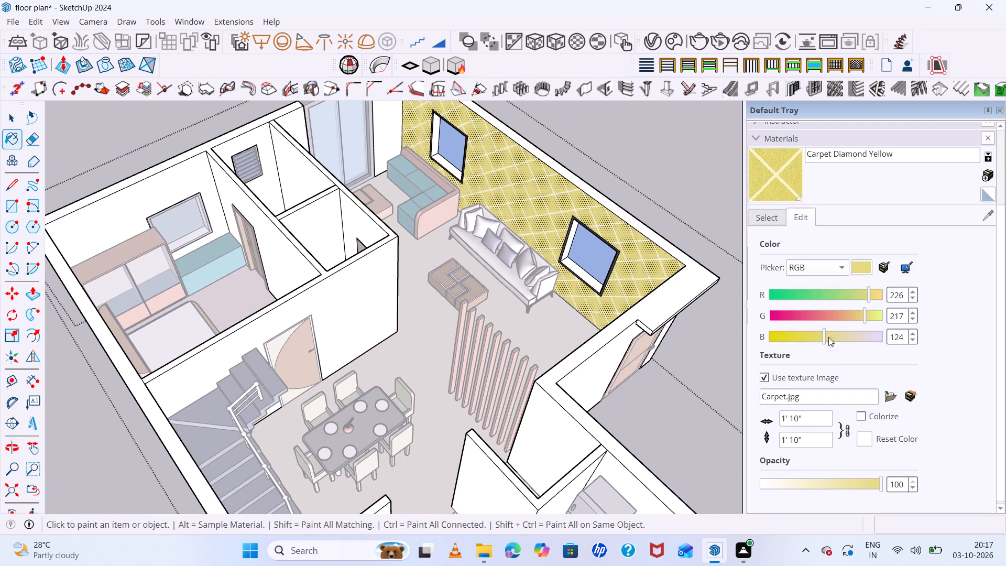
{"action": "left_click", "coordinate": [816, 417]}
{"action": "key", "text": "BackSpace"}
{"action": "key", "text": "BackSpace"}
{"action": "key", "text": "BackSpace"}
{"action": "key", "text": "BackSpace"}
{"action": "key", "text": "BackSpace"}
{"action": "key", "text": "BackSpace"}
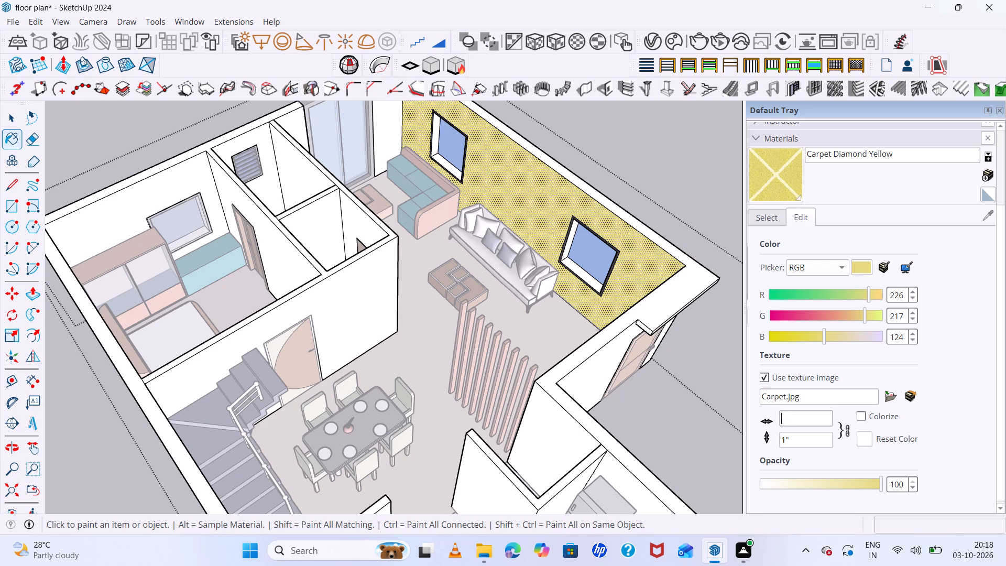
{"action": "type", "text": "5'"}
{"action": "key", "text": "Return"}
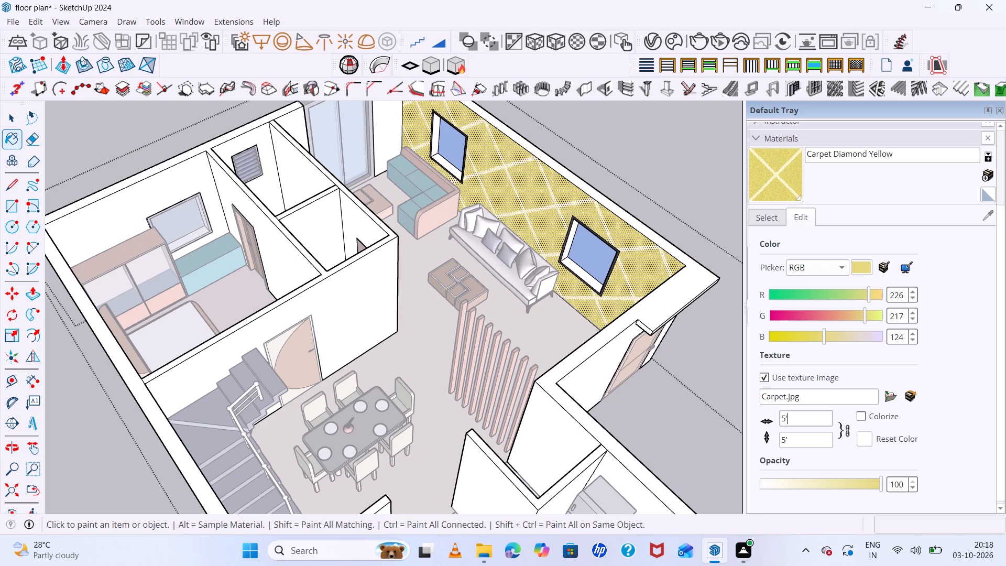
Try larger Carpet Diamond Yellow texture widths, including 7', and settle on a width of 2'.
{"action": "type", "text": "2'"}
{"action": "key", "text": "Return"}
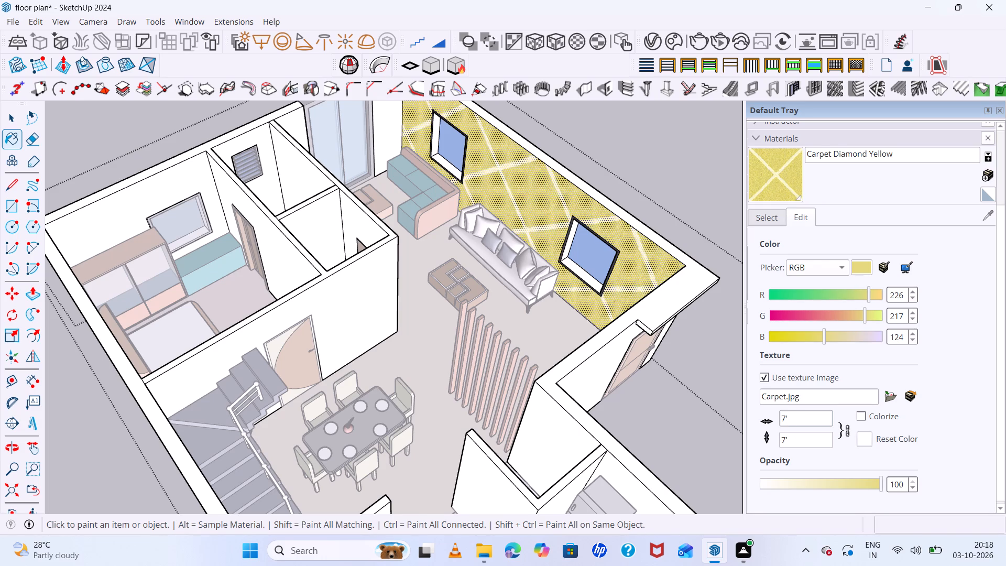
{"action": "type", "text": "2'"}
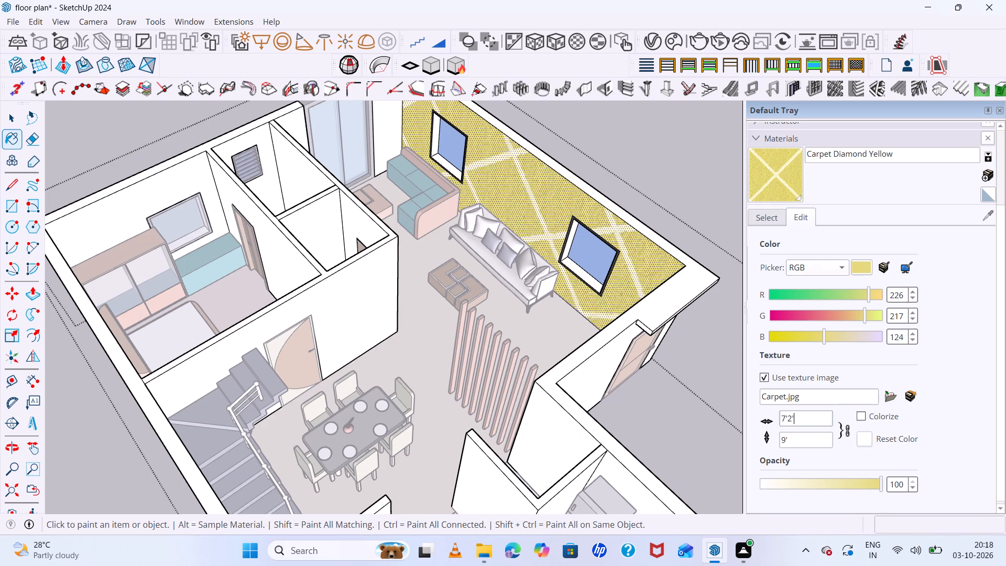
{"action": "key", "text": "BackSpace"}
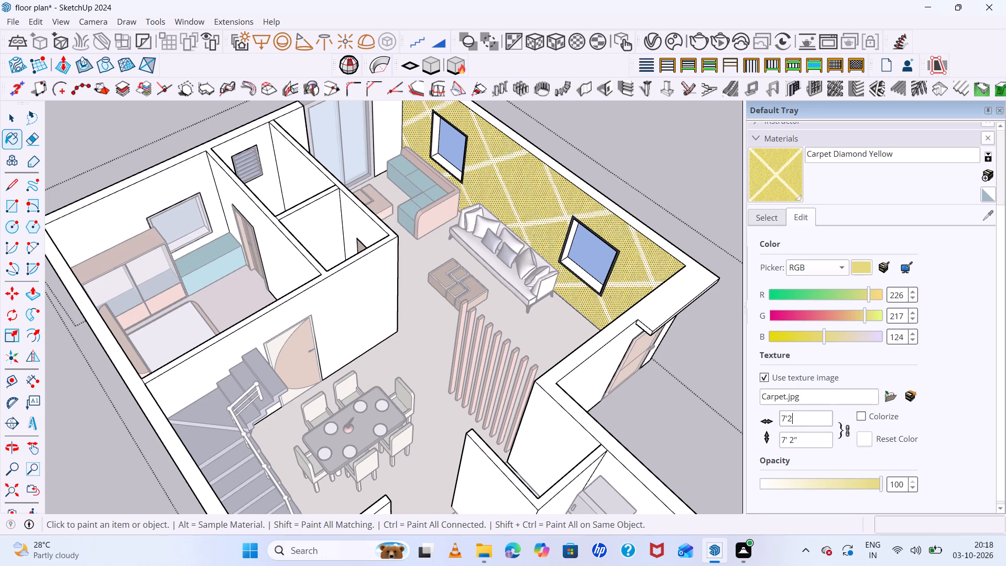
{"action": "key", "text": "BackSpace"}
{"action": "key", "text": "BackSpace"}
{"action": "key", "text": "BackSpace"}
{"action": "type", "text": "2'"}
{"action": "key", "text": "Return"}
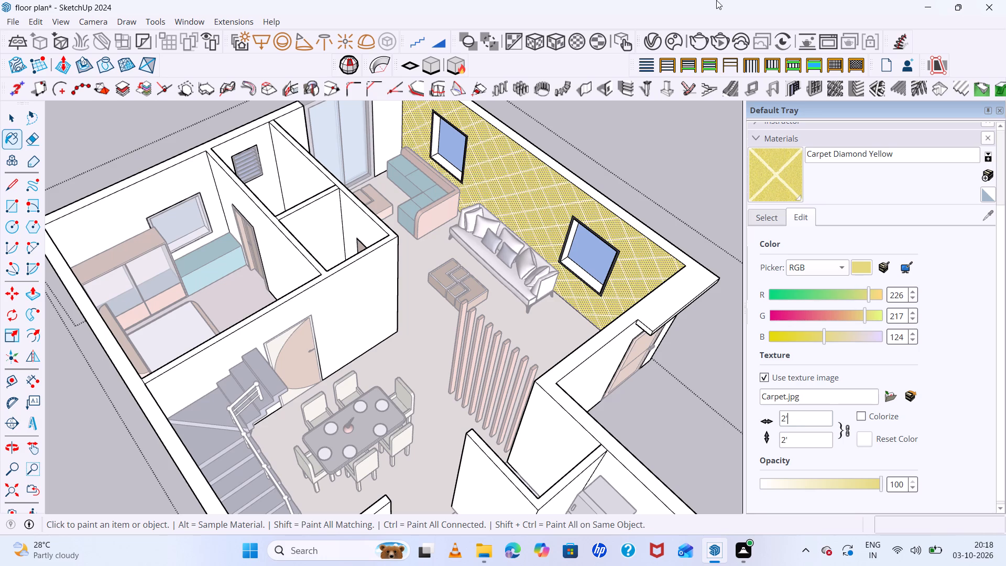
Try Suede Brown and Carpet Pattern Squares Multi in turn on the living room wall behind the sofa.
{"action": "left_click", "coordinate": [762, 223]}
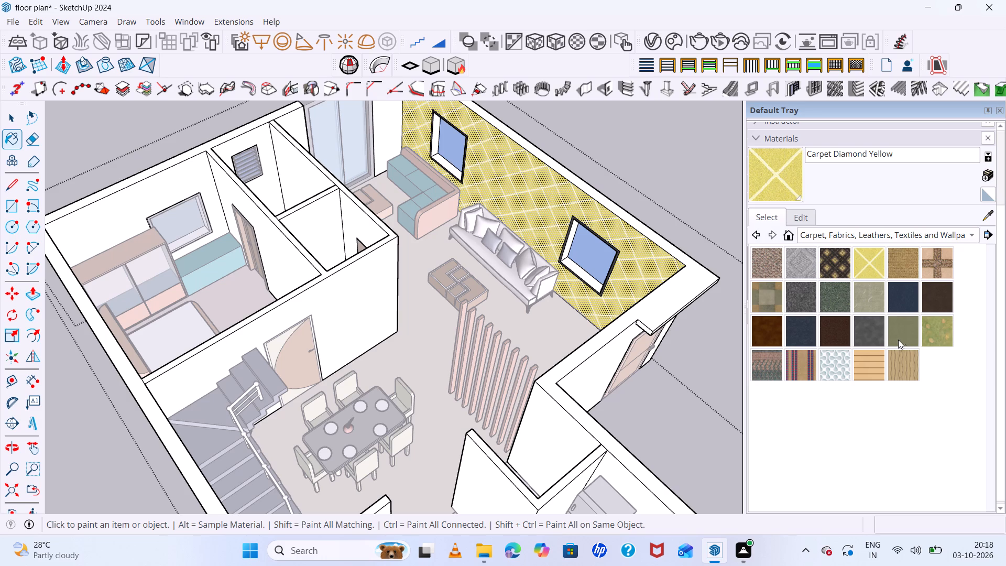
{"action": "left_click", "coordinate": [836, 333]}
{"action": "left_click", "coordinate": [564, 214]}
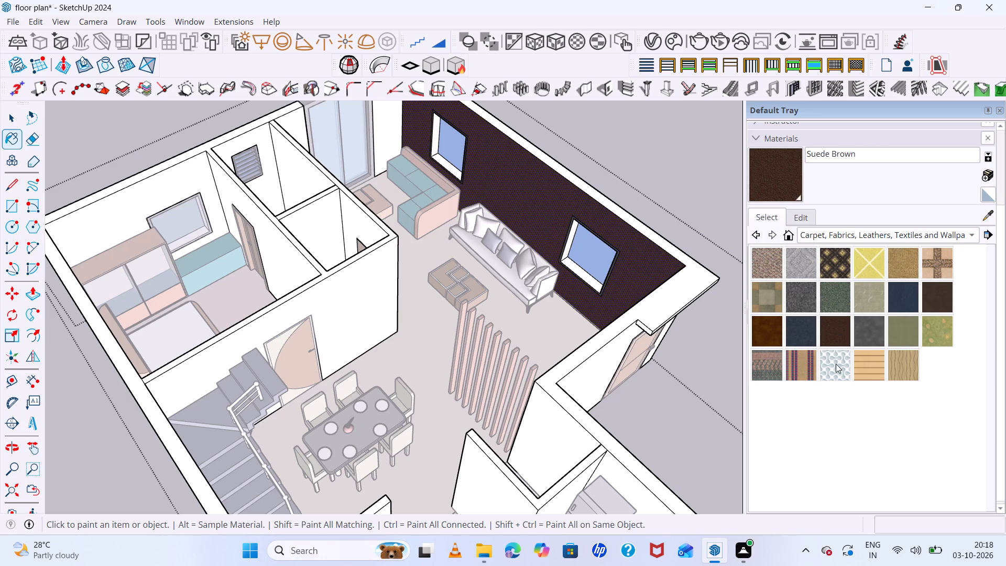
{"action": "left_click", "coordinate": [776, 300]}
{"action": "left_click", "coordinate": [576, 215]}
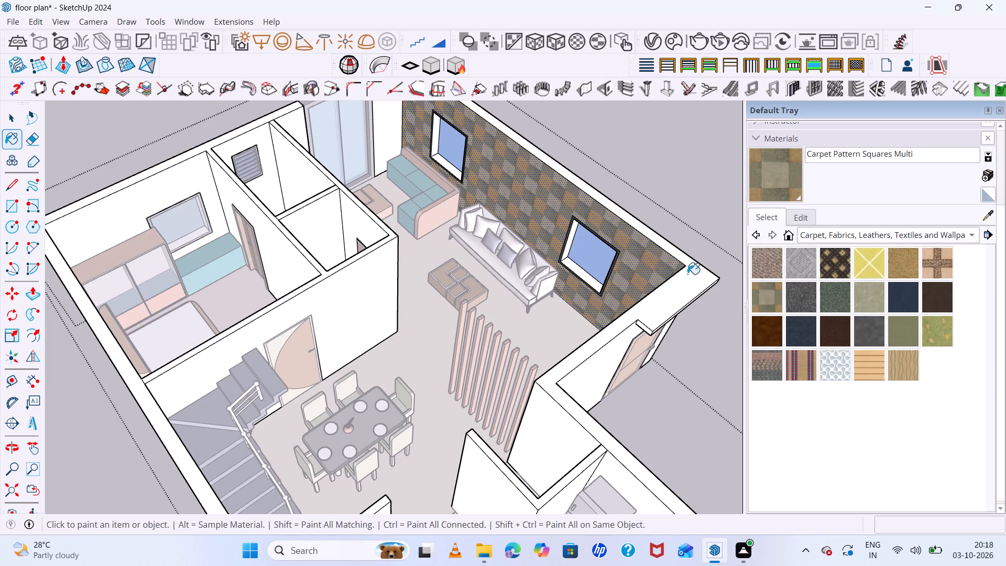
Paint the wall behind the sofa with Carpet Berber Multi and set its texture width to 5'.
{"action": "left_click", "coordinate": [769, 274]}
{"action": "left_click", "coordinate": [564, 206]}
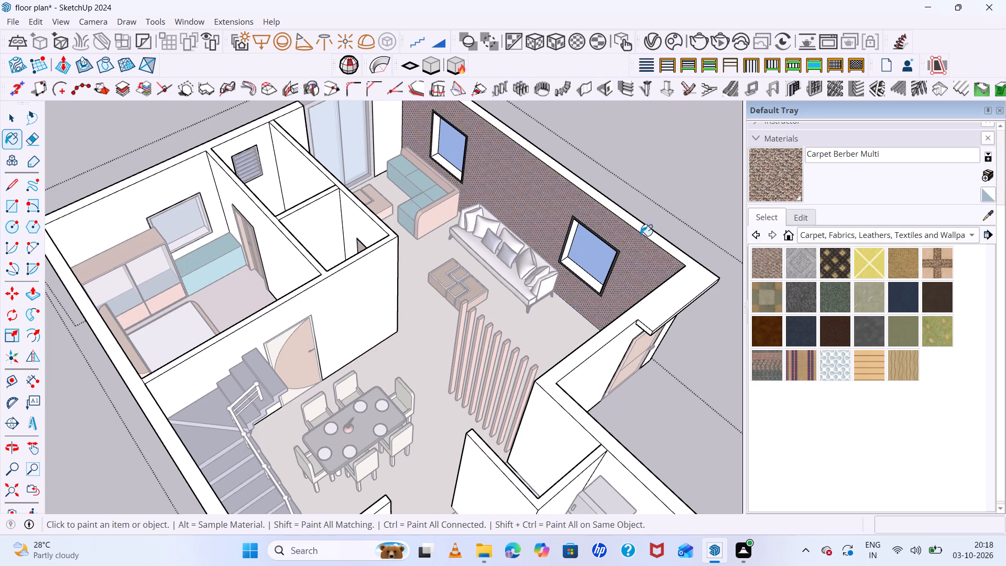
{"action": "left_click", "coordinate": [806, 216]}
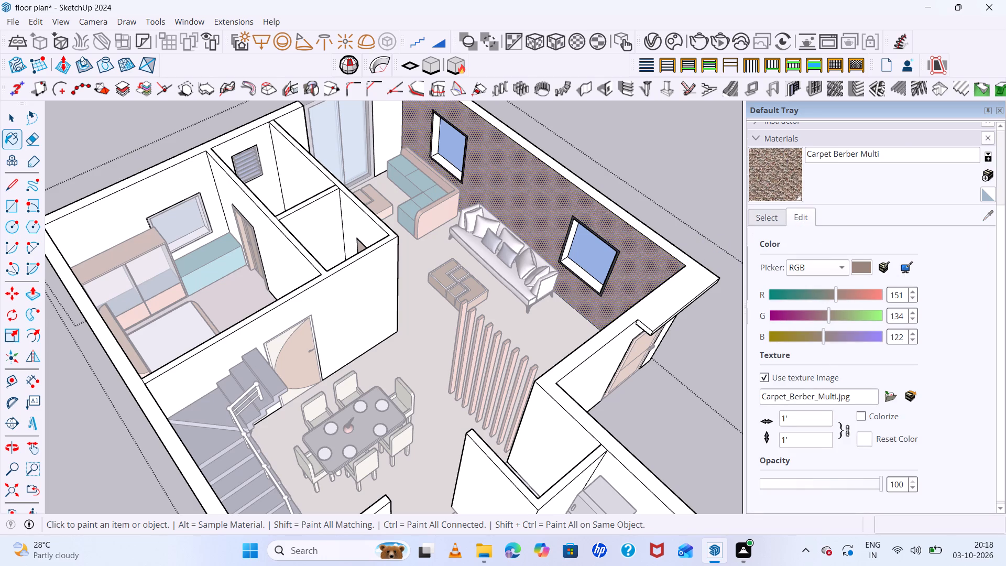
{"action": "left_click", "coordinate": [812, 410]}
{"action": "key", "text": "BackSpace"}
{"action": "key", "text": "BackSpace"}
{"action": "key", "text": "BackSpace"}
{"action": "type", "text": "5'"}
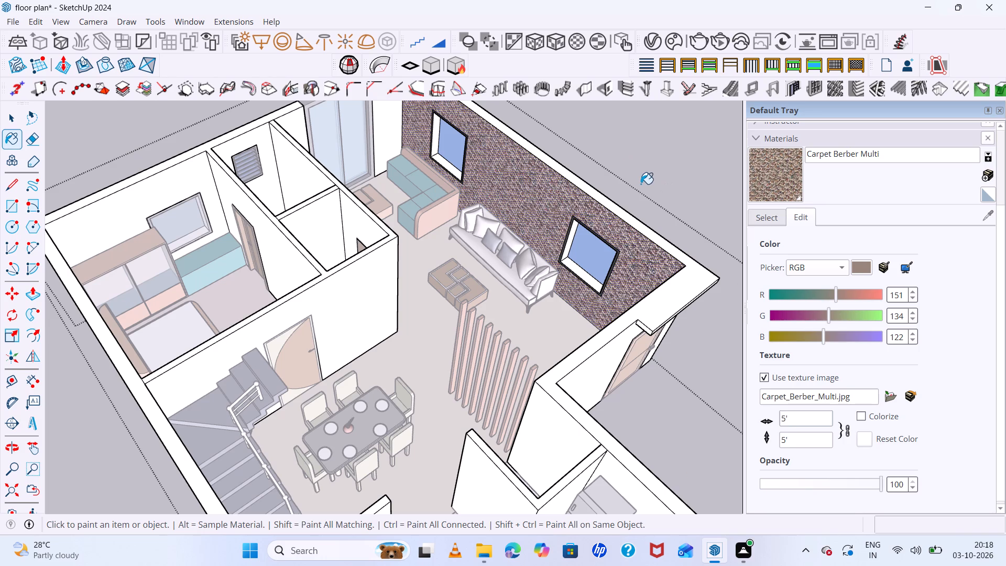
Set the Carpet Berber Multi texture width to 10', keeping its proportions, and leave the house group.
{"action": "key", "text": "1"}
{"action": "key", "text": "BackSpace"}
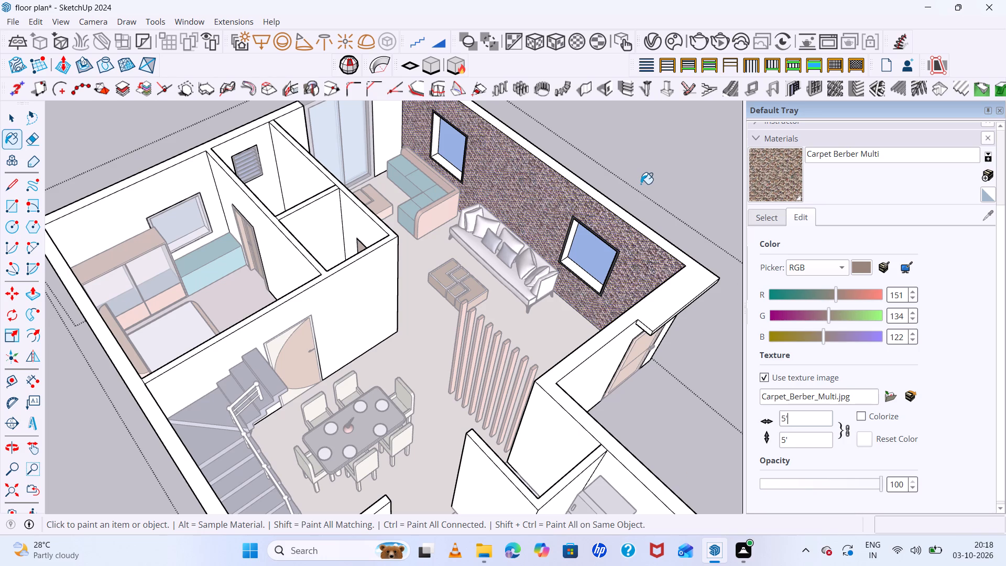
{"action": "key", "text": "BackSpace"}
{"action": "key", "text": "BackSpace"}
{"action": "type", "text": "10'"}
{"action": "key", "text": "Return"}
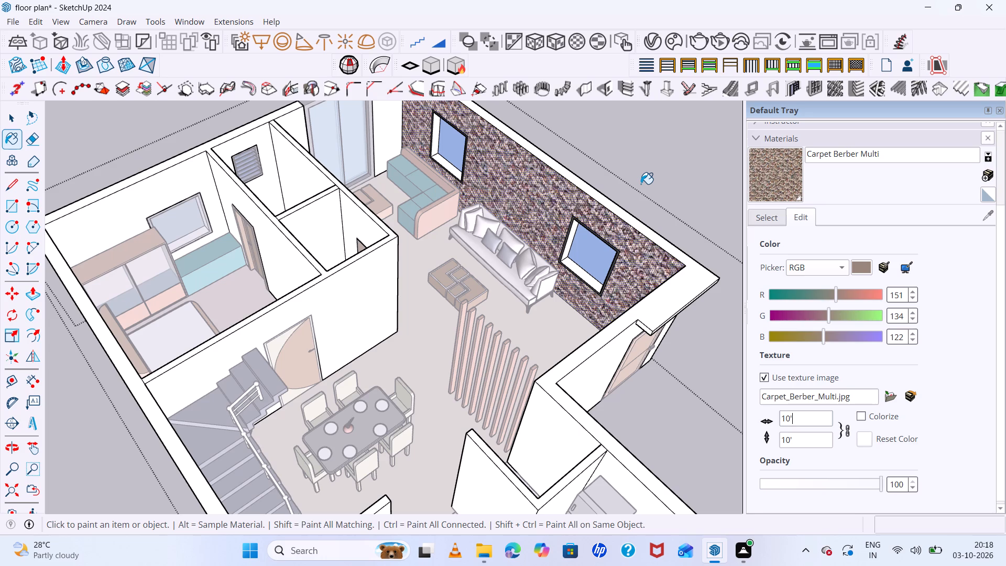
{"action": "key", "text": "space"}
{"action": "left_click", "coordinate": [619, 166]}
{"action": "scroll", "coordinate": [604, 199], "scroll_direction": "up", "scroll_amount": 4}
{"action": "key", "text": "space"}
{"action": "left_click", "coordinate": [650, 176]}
Examine the Carpet Berber Multi finish on the sofa wall up close and from around the house.
{"action": "scroll", "coordinate": [592, 201], "scroll_direction": "up", "scroll_amount": 11}
{"action": "middle_click_drag", "start_coordinate": [583, 220], "coordinate": [644, 157]}
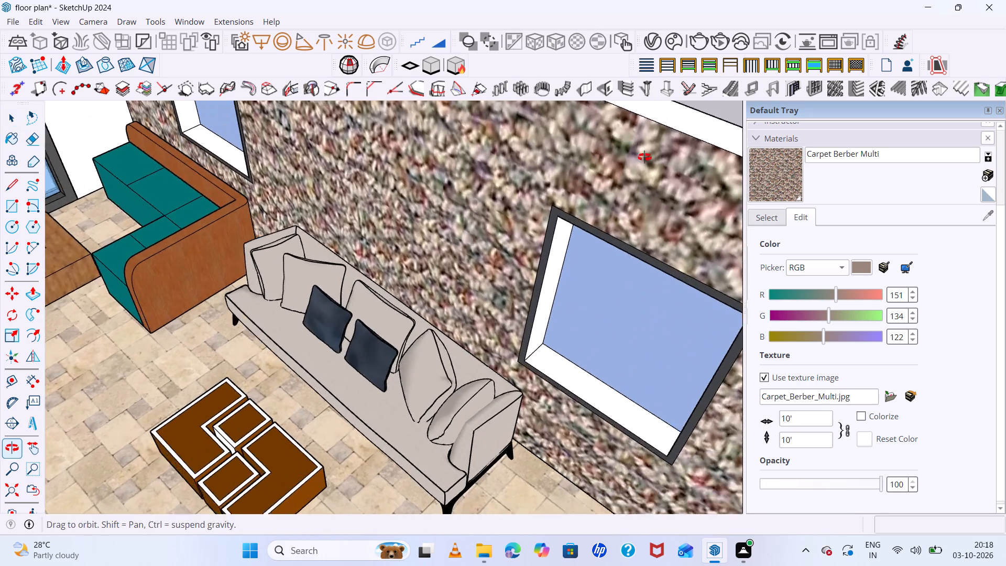
{"action": "middle_click_drag", "start_coordinate": [644, 157], "coordinate": [448, 145]}
{"action": "scroll", "coordinate": [420, 148], "scroll_direction": "down", "scroll_amount": 13}
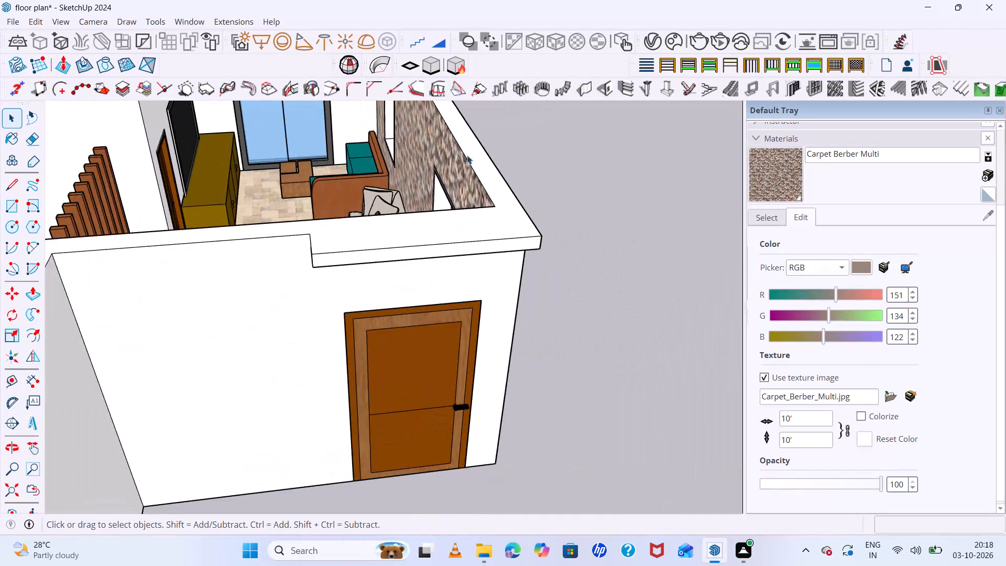
{"action": "middle_click_drag", "start_coordinate": [477, 192], "coordinate": [505, 288]}
{"action": "scroll", "coordinate": [444, 193], "scroll_direction": "down", "scroll_amount": 10}
{"action": "middle_click_drag", "start_coordinate": [446, 223], "coordinate": [668, 165]}
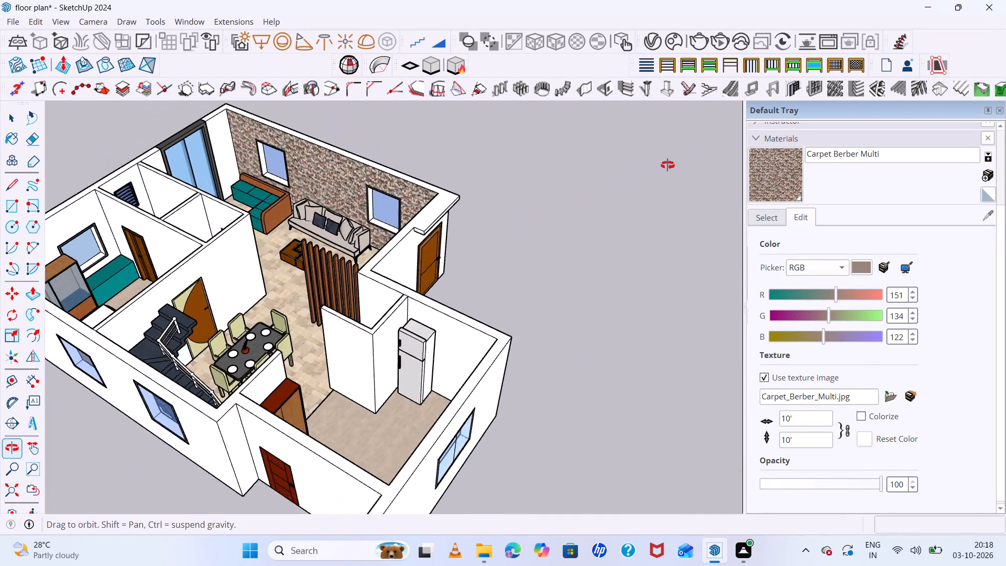
{"action": "middle_click_drag", "start_coordinate": [668, 165], "coordinate": [567, 227]}
{"action": "scroll", "coordinate": [391, 155], "scroll_direction": "up", "scroll_amount": 10}
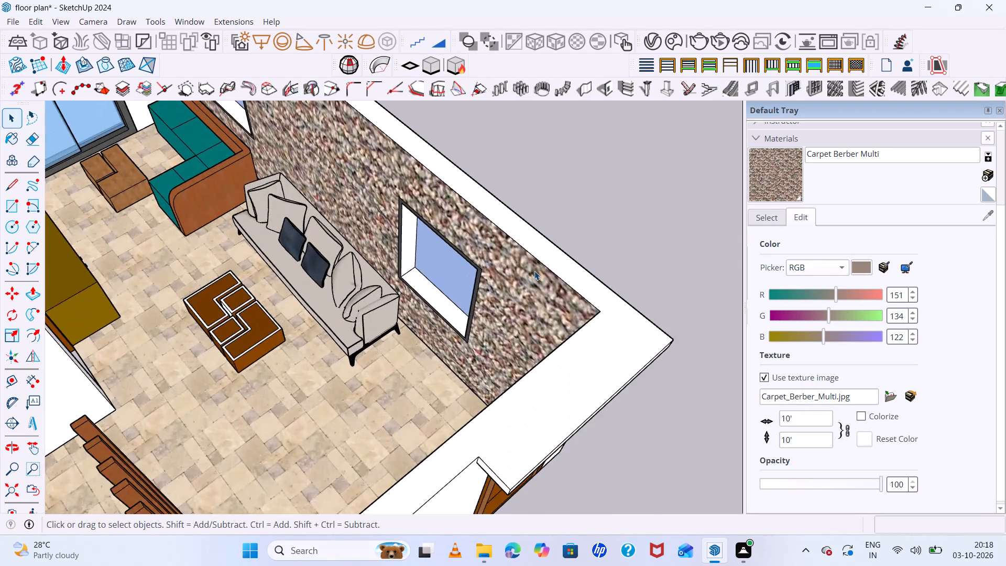
{"action": "scroll", "coordinate": [534, 271], "scroll_direction": "down", "scroll_amount": 11}
{"action": "middle_click_drag", "start_coordinate": [571, 275], "coordinate": [491, 317]}
Reopen the house group and paint the living room wall behind the sofa with Wallpaper Thin Brown Stripes.
{"action": "scroll", "coordinate": [482, 268], "scroll_direction": "up", "scroll_amount": 1}
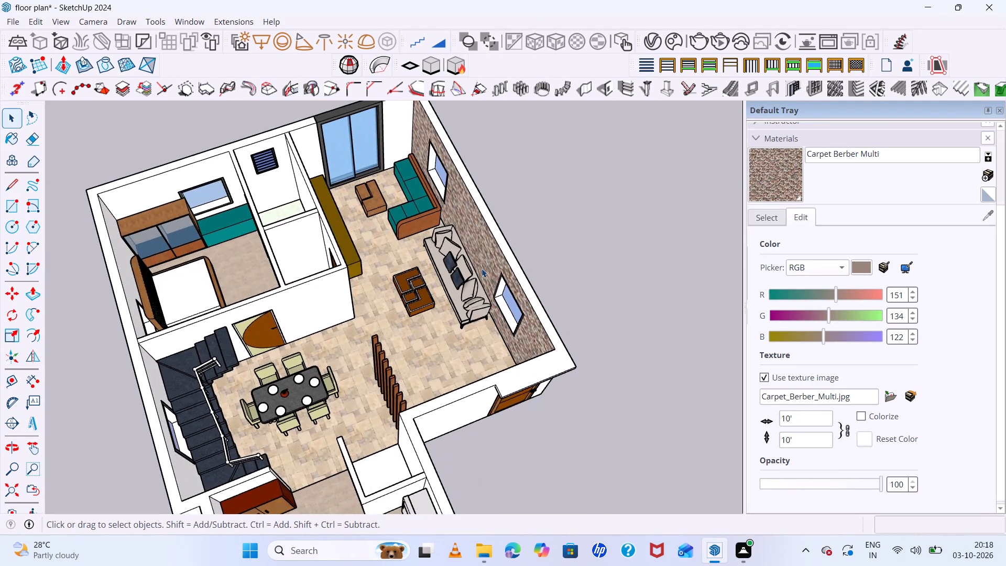
{"action": "scroll", "coordinate": [482, 268], "scroll_direction": "up", "scroll_amount": 3}
{"action": "double_click", "coordinate": [482, 256]}
{"action": "left_click", "coordinate": [483, 252]}
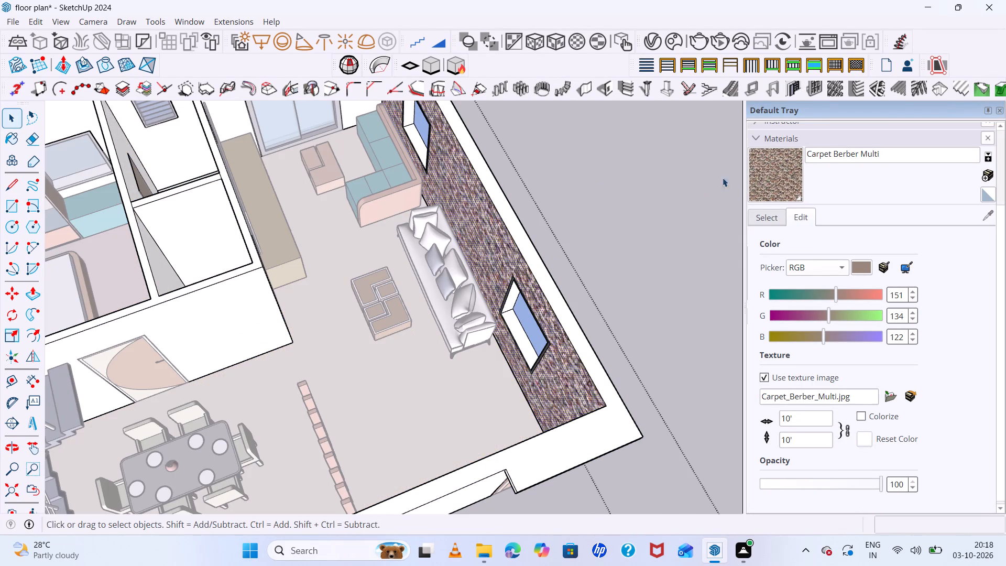
{"action": "left_click", "coordinate": [762, 218]}
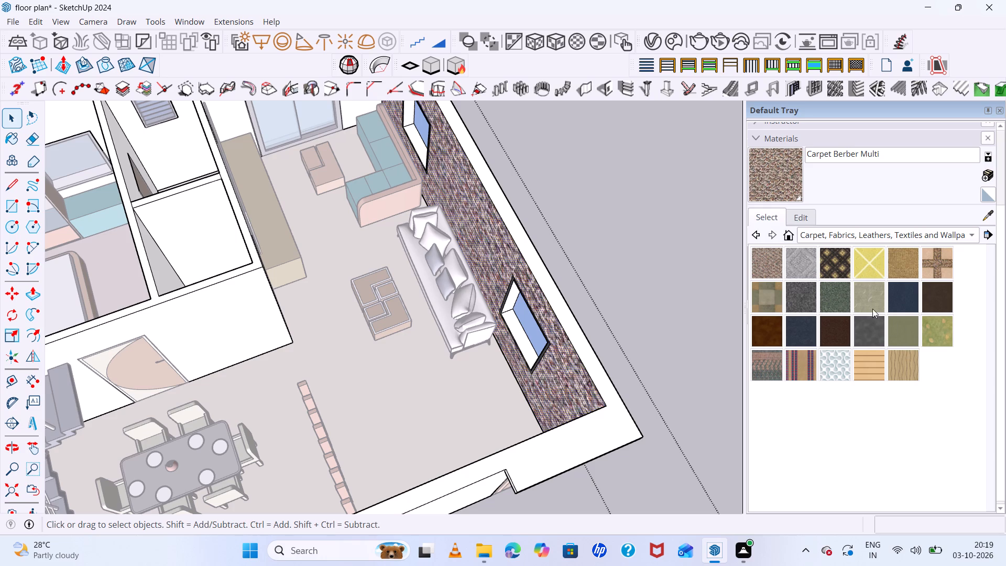
{"action": "left_click", "coordinate": [915, 375]}
{"action": "left_click", "coordinate": [510, 251]}
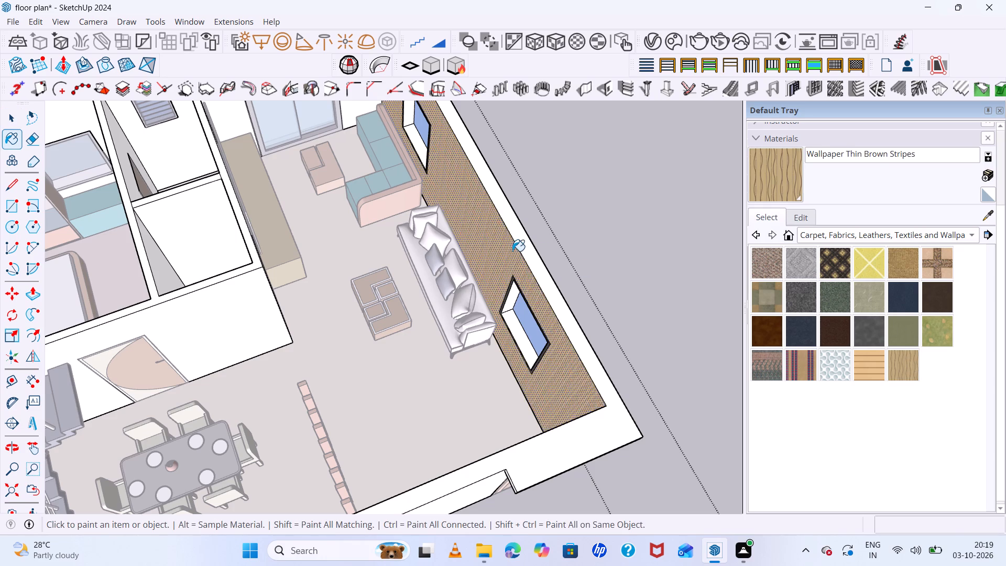
Set the Wallpaper Thin Brown Stripes texture width to 4', keeping its proportions, and leave the house group.
{"action": "middle_click_drag", "start_coordinate": [536, 288], "coordinate": [727, 171]}
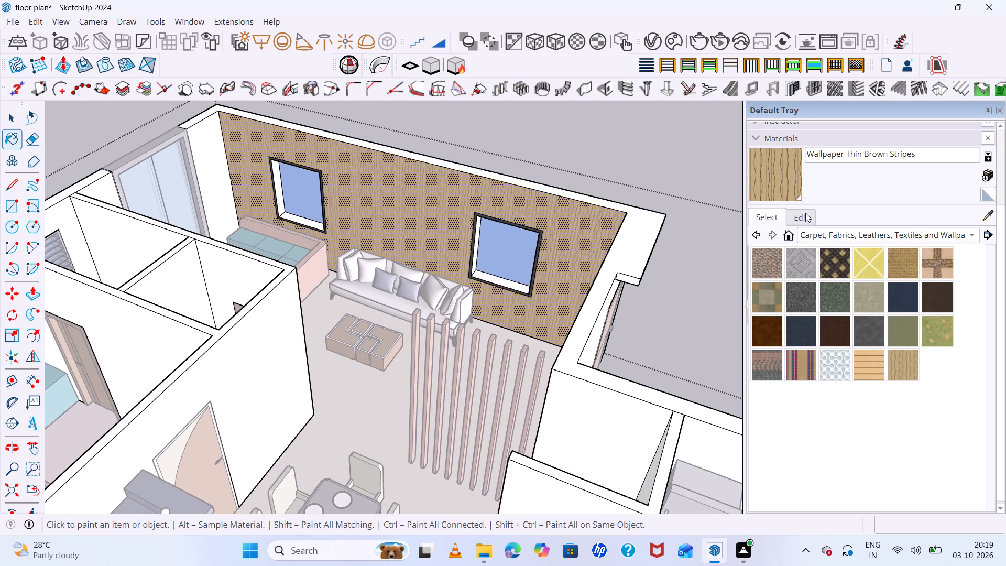
{"action": "left_click", "coordinate": [805, 212]}
{"action": "left_click", "coordinate": [804, 417]}
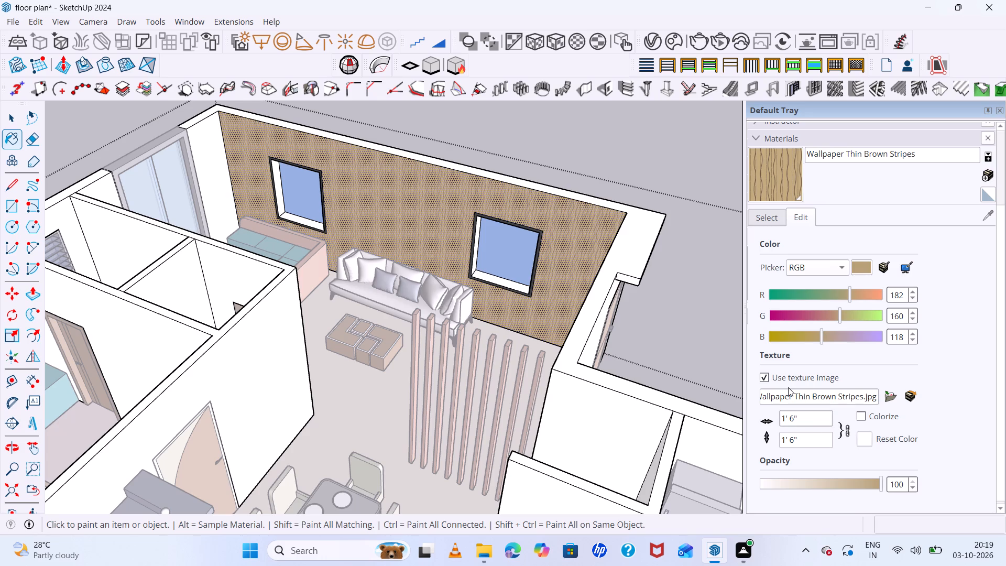
{"action": "key", "text": "BackSpace"}
{"action": "key", "text": "BackSpace"}
{"action": "key", "text": "BackSpace"}
{"action": "key", "text": "BackSpace"}
{"action": "key", "text": "BackSpace"}
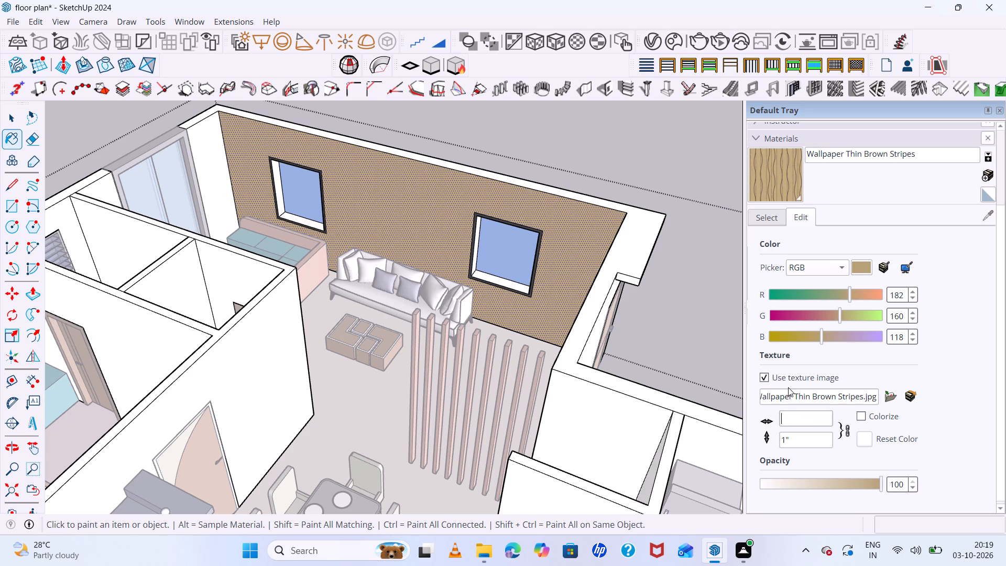
{"action": "type", "text": "4'"}
{"action": "key", "text": "Return"}
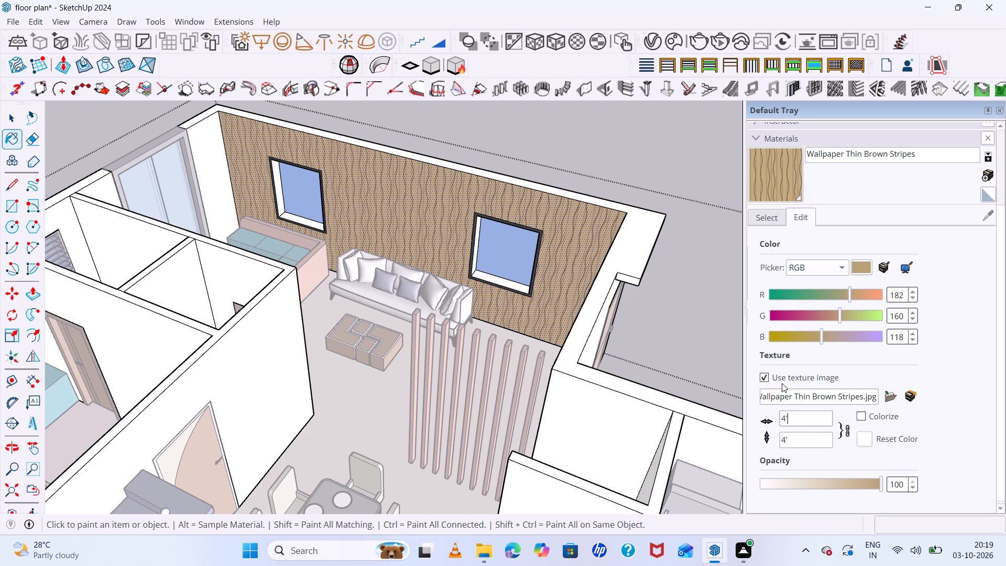
{"action": "key", "text": "space"}
{"action": "double_click", "coordinate": [667, 171]}
{"action": "key", "text": "space"}
{"action": "left_click", "coordinate": [668, 167]}
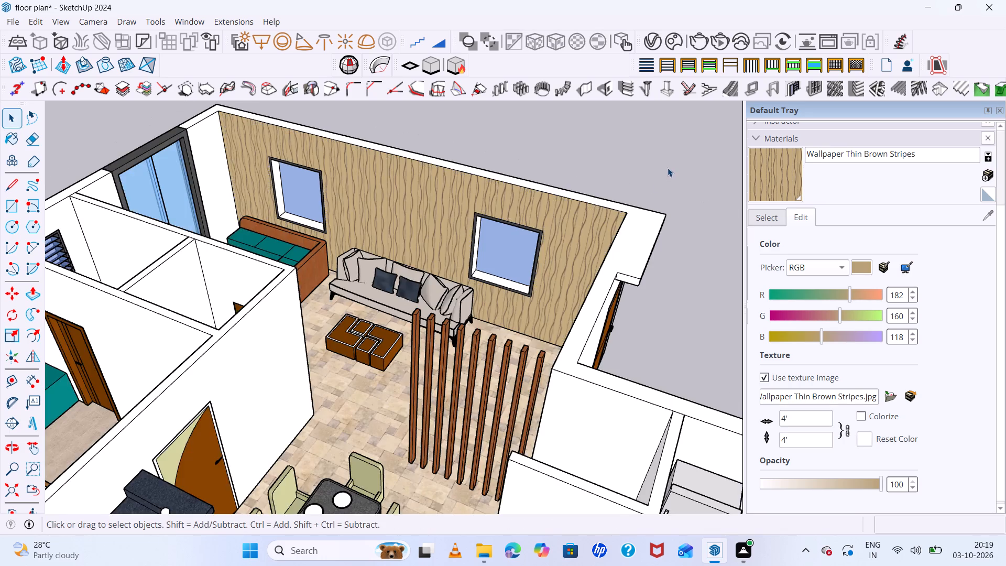
Examine the striped wallpaper on the sofa wall and the overall look of the interior from several angles.
{"action": "scroll", "coordinate": [594, 228], "scroll_direction": "down", "scroll_amount": 4}
{"action": "middle_click_drag", "start_coordinate": [611, 247], "coordinate": [369, 264]}
{"action": "scroll", "coordinate": [514, 290], "scroll_direction": "up", "scroll_amount": 10}
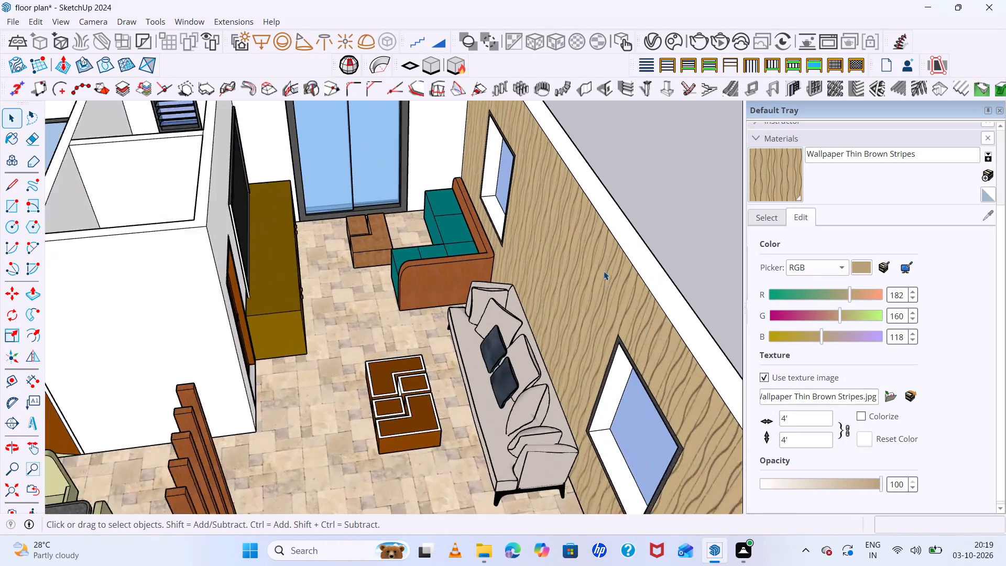
{"action": "scroll", "coordinate": [604, 271], "scroll_direction": "up", "scroll_amount": 2}
{"action": "middle_click_drag", "start_coordinate": [637, 336], "coordinate": [757, 315]}
{"action": "middle_click", "coordinate": [756, 314]}
{"action": "scroll", "coordinate": [543, 257], "scroll_direction": "down", "scroll_amount": 12}
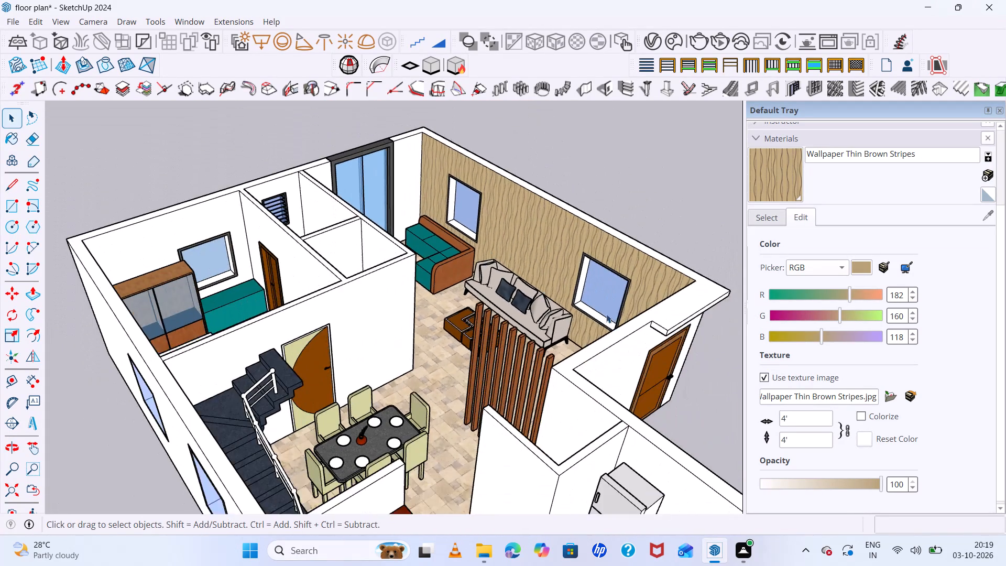
{"action": "middle_click_drag", "start_coordinate": [607, 314], "coordinate": [533, 380]}
{"action": "scroll", "coordinate": [533, 380], "scroll_direction": "down", "scroll_amount": 1}
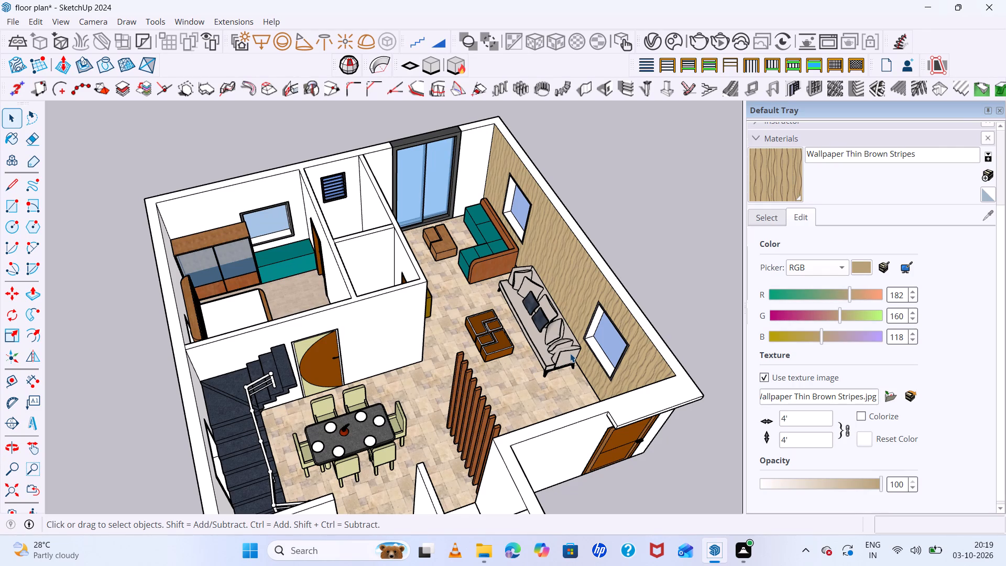
{"action": "middle_click_drag", "start_coordinate": [386, 289], "coordinate": [359, 237]}
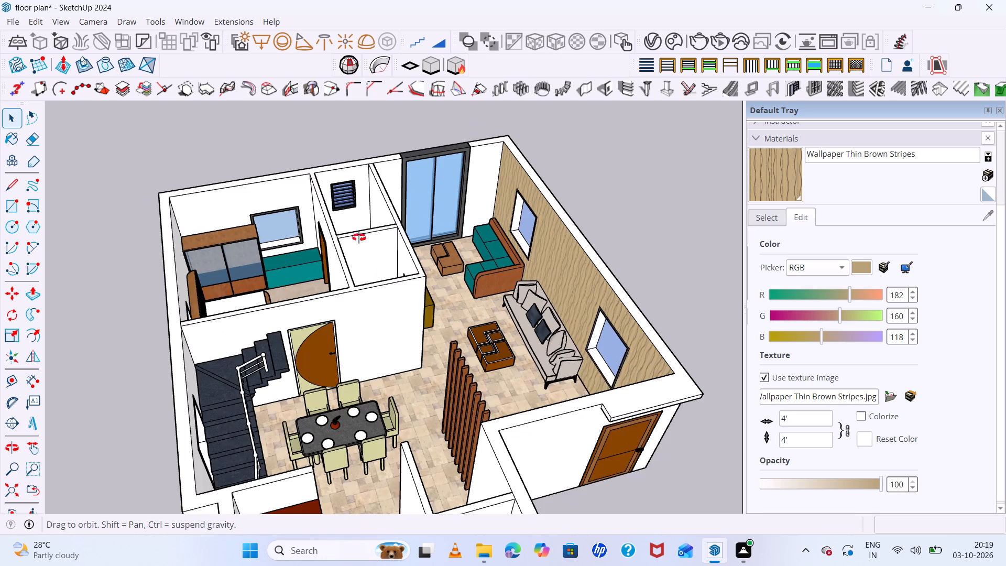
Open the house group, paint the living room wall behind the TV with Wallpaper Thin Brown Stripes, and leave the group.
{"action": "middle_click_drag", "start_coordinate": [359, 237], "coordinate": [348, 211]}
{"action": "scroll", "coordinate": [363, 302], "scroll_direction": "up", "scroll_amount": 5}
{"action": "left_click", "coordinate": [368, 294]}
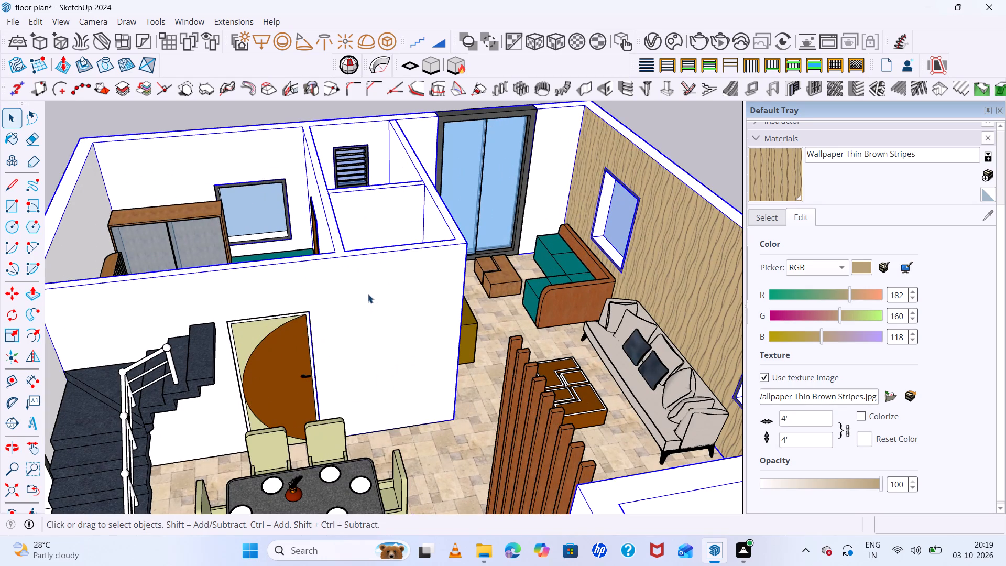
{"action": "triple_click", "coordinate": [365, 289]}
{"action": "scroll", "coordinate": [355, 279], "scroll_direction": "down", "scroll_amount": 5}
{"action": "middle_click_drag", "start_coordinate": [378, 279], "coordinate": [19, 241]}
{"action": "scroll", "coordinate": [315, 243], "scroll_direction": "up", "scroll_amount": 6}
{"action": "left_click", "coordinate": [541, 288]}
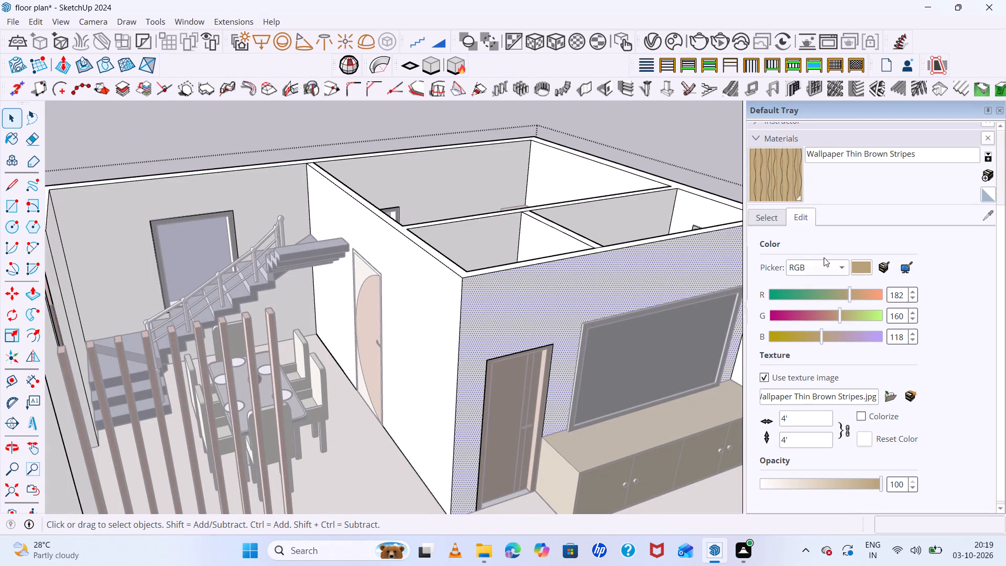
{"action": "left_click", "coordinate": [781, 171]}
{"action": "left_click", "coordinate": [563, 299]}
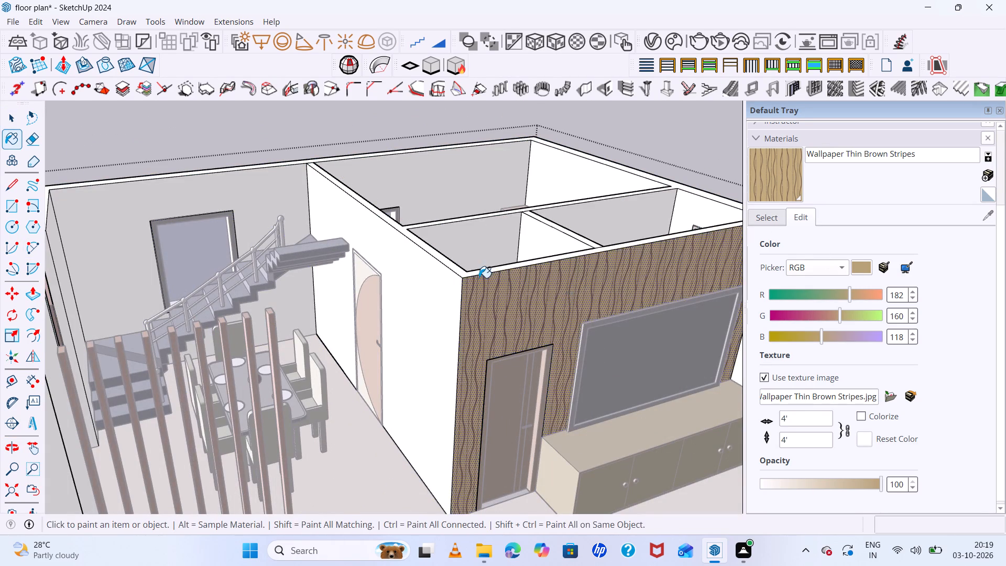
{"action": "scroll", "coordinate": [447, 273], "scroll_direction": "down", "scroll_amount": 7}
{"action": "key", "text": "space"}
{"action": "left_click", "coordinate": [638, 148]}
Examine the striped TV wall from outside the house and up close in the living room.
{"action": "scroll", "coordinate": [348, 187], "scroll_direction": "down", "scroll_amount": 5}
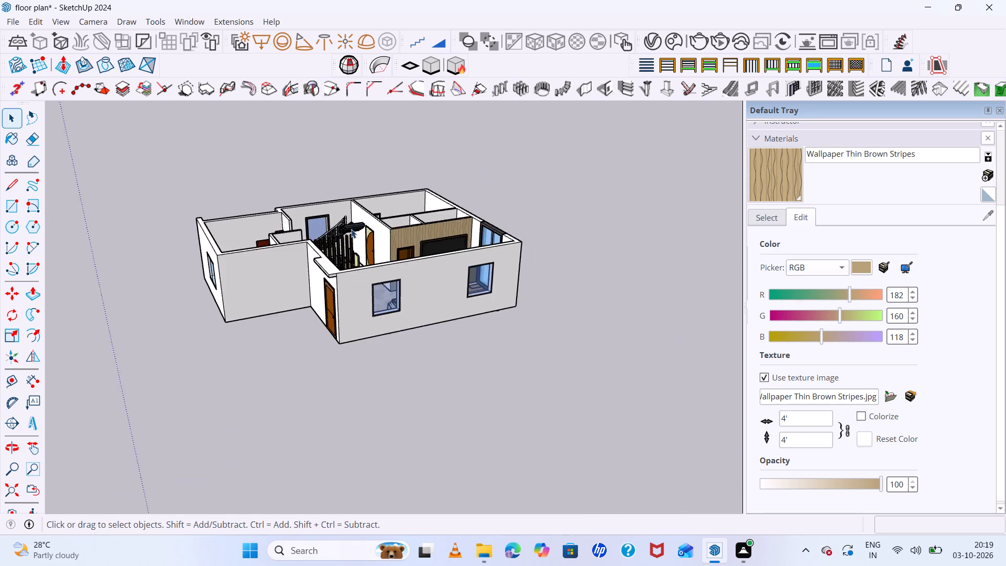
{"action": "middle_click_drag", "start_coordinate": [359, 247], "coordinate": [469, 226]}
{"action": "middle_click", "coordinate": [468, 226]}
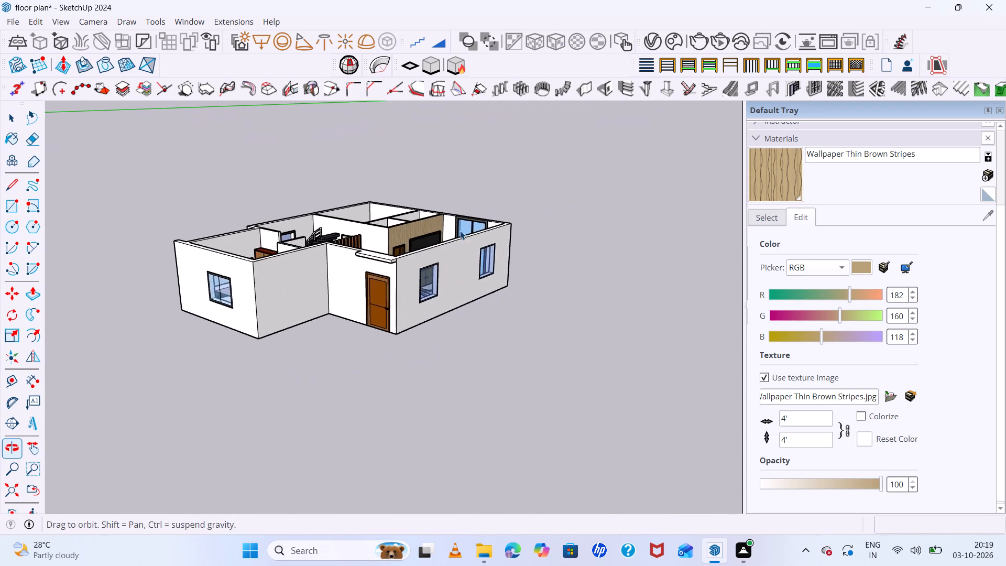
{"action": "scroll", "coordinate": [446, 236], "scroll_direction": "up", "scroll_amount": 18}
{"action": "middle_click_drag", "start_coordinate": [411, 312], "coordinate": [444, 358]}
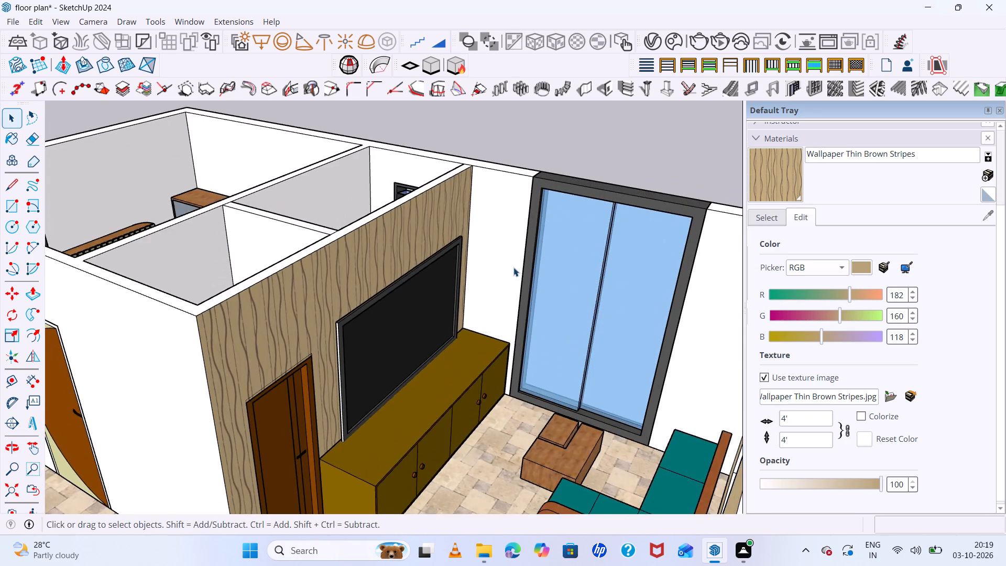
{"action": "scroll", "coordinate": [513, 263], "scroll_direction": "down", "scroll_amount": 6}
{"action": "scroll", "coordinate": [461, 225], "scroll_direction": "up", "scroll_amount": 6}
{"action": "middle_click_drag", "start_coordinate": [548, 344], "coordinate": [570, 354]}
Reopen the house group and paint the wall portions on both sides of the living room's glass sliding door with Carpet Berber Pattern Gray.
{"action": "left_click", "coordinate": [535, 249]}
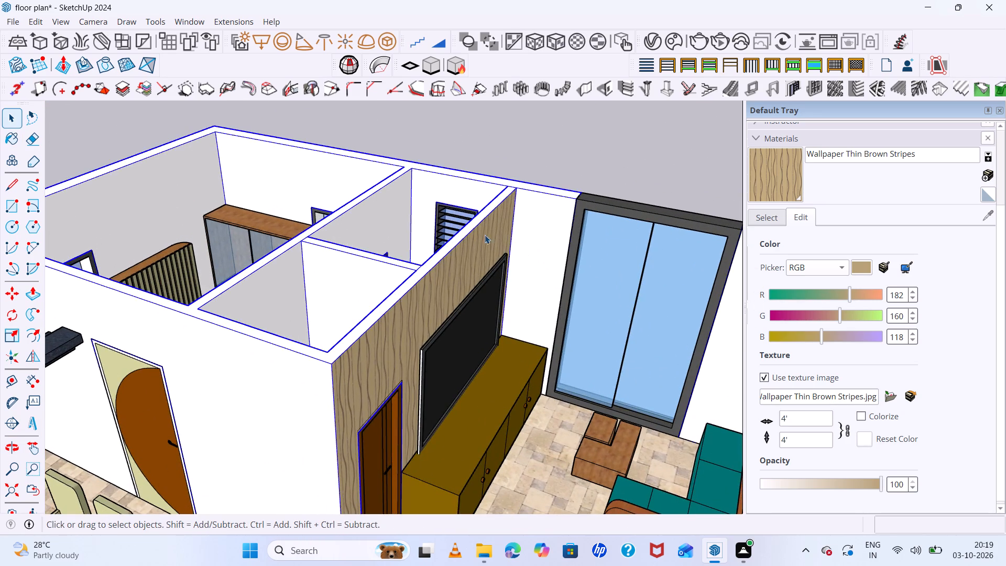
{"action": "scroll", "coordinate": [450, 231], "scroll_direction": "down", "scroll_amount": 5}
{"action": "double_click", "coordinate": [499, 228]}
{"action": "scroll", "coordinate": [500, 231], "scroll_direction": "up", "scroll_amount": 5}
{"action": "left_click", "coordinate": [500, 231]}
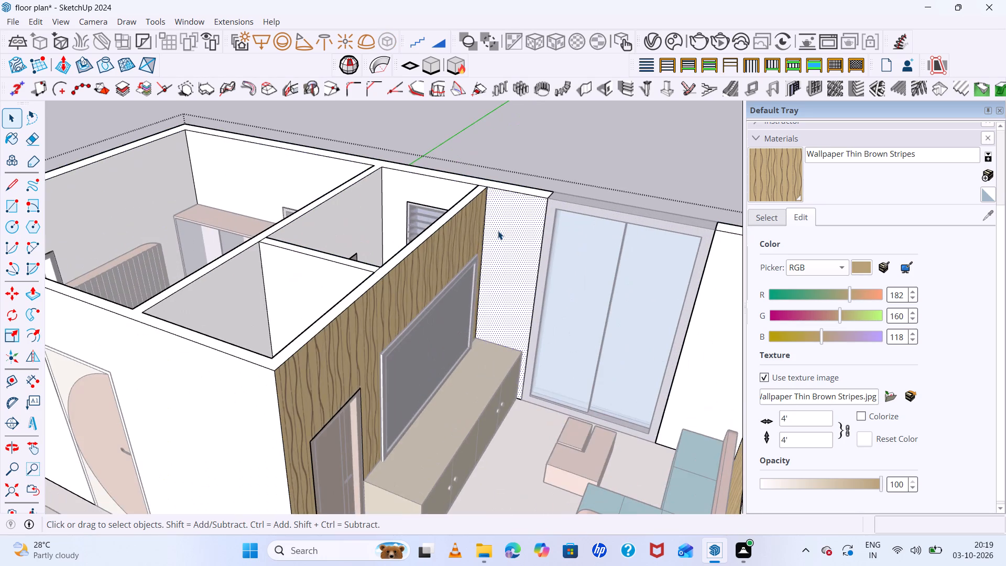
{"action": "scroll", "coordinate": [363, 217], "scroll_direction": "down", "scroll_amount": 6}
{"action": "left_click", "coordinate": [780, 221]}
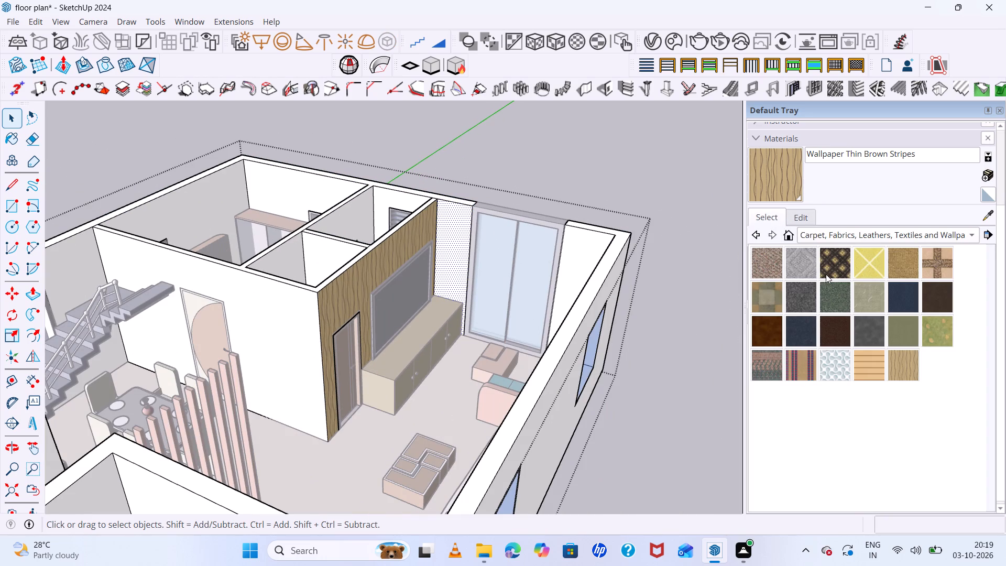
{"action": "left_click", "coordinate": [803, 266]}
{"action": "left_click", "coordinate": [450, 231]}
{"action": "middle_click_drag", "start_coordinate": [498, 286], "coordinate": [526, 289]}
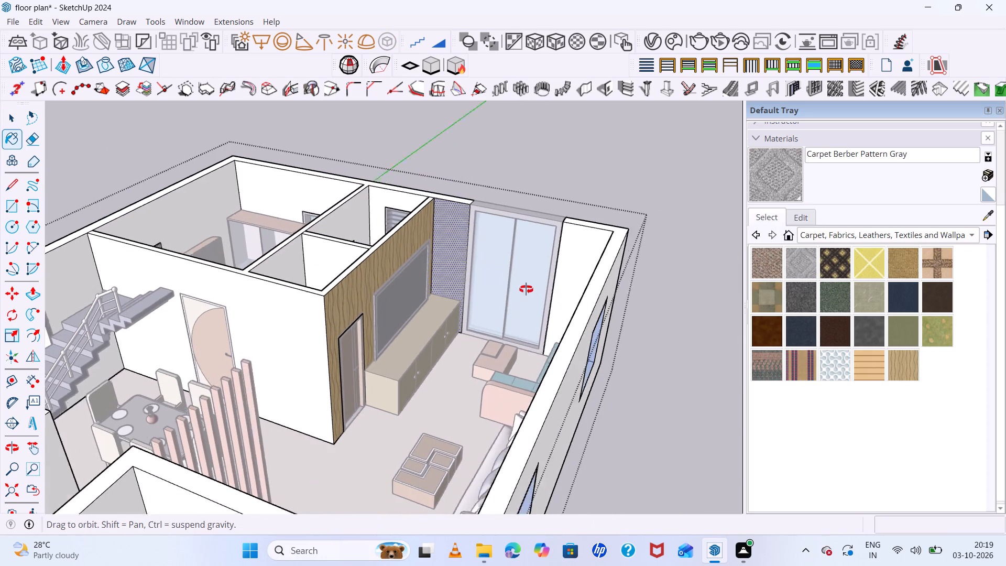
{"action": "middle_click_drag", "start_coordinate": [526, 289], "coordinate": [551, 281]}
{"action": "left_click", "coordinate": [571, 239]}
{"action": "middle_click_drag", "start_coordinate": [506, 266], "coordinate": [516, 281]}
{"action": "key", "text": "space"}
{"action": "left_click", "coordinate": [553, 172]}
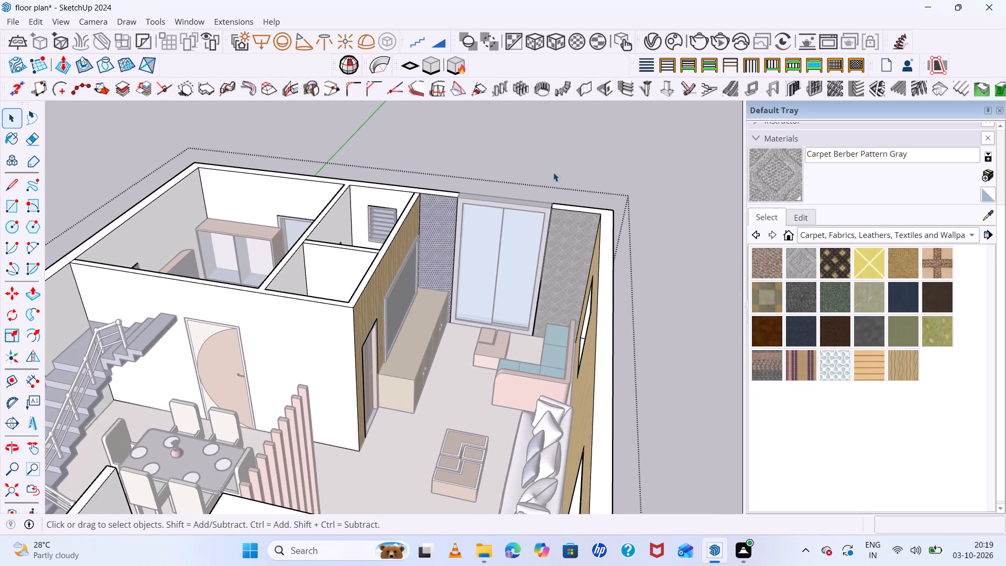
Paint the interior wall around the entrance door with Carpet Berber Pattern Gray inside the house group, and leave the group.
{"action": "scroll", "coordinate": [521, 271], "scroll_direction": "up", "scroll_amount": 6}
{"action": "scroll", "coordinate": [546, 315], "scroll_direction": "up", "scroll_amount": 3}
{"action": "middle_click_drag", "start_coordinate": [549, 289], "coordinate": [537, 221]}
{"action": "scroll", "coordinate": [531, 213], "scroll_direction": "down", "scroll_amount": 7}
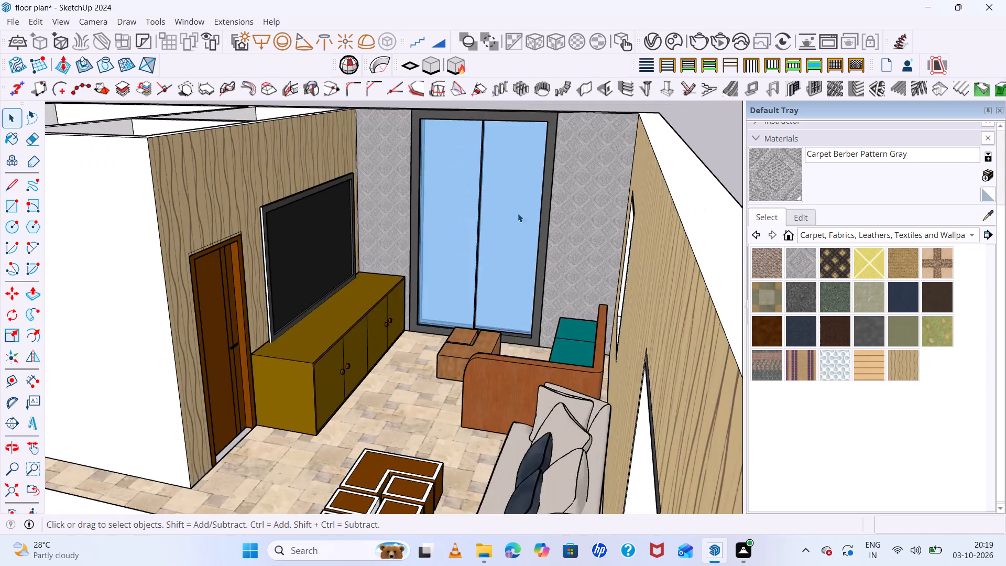
{"action": "scroll", "coordinate": [493, 212], "scroll_direction": "down", "scroll_amount": 5}
{"action": "middle_click_drag", "start_coordinate": [489, 284], "coordinate": [937, 396]}
{"action": "middle_click_drag", "start_coordinate": [537, 358], "coordinate": [735, 324]}
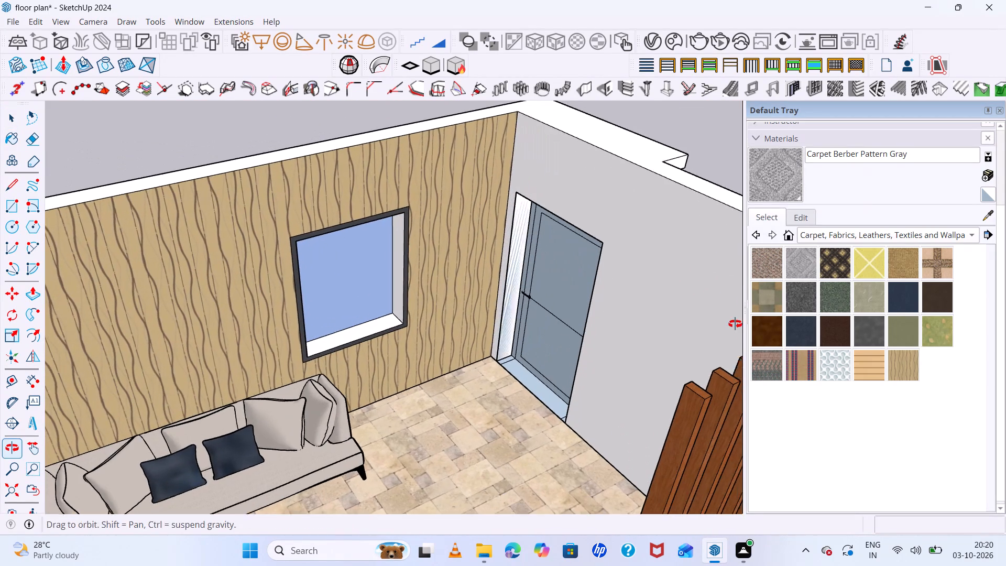
{"action": "middle_click_drag", "start_coordinate": [735, 324], "coordinate": [736, 323]}
{"action": "key", "text": "space"}
{"action": "triple_click", "coordinate": [672, 234]}
{"action": "left_click", "coordinate": [669, 230]}
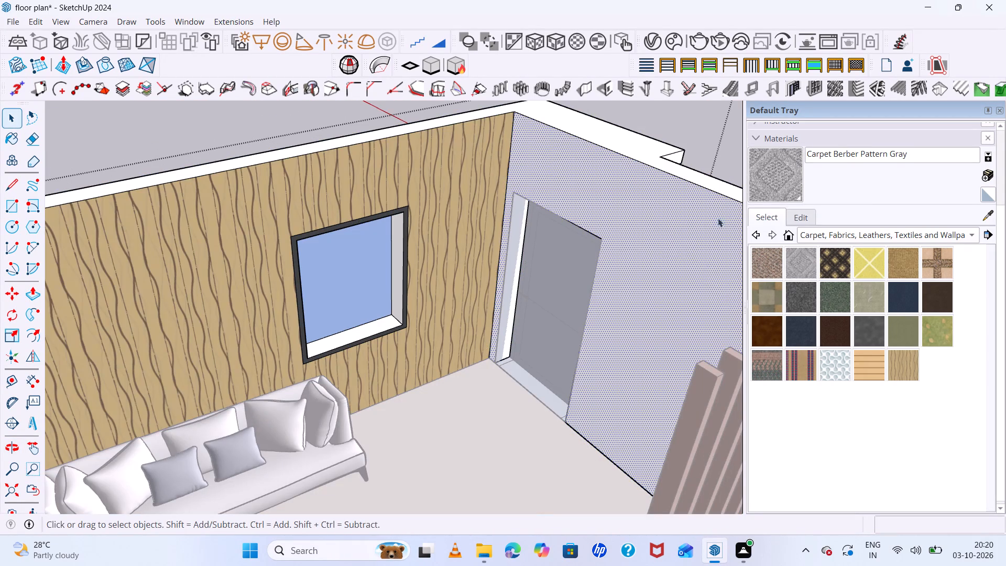
{"action": "left_click", "coordinate": [760, 182]}
{"action": "left_click", "coordinate": [641, 259]}
{"action": "scroll", "coordinate": [343, 252], "scroll_direction": "down", "scroll_amount": 8}
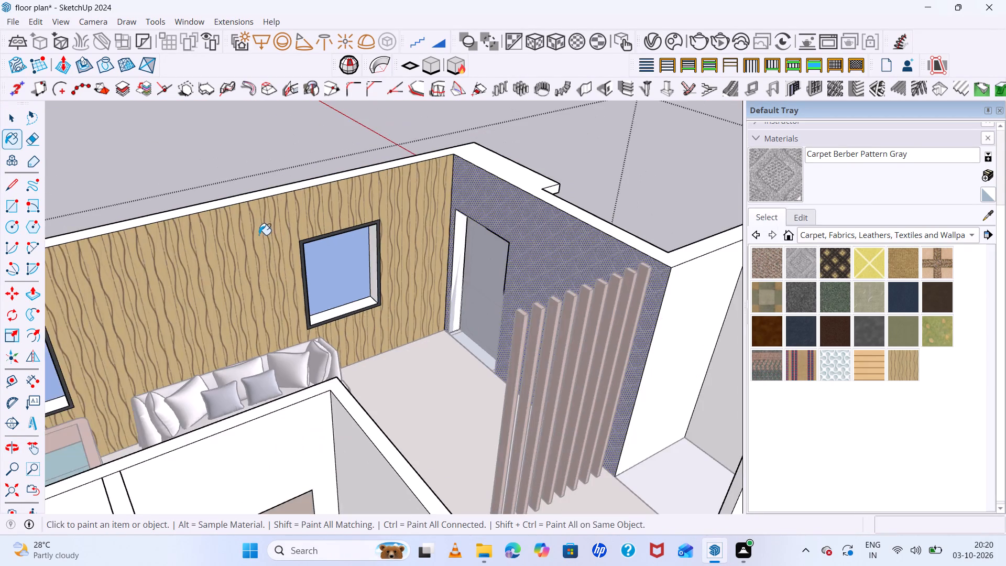
{"action": "scroll", "coordinate": [259, 235], "scroll_direction": "down", "scroll_amount": 2}
{"action": "middle_click_drag", "start_coordinate": [446, 280], "coordinate": [0, 387]}
{"action": "middle_click_drag", "start_coordinate": [564, 316], "coordinate": [163, 330]}
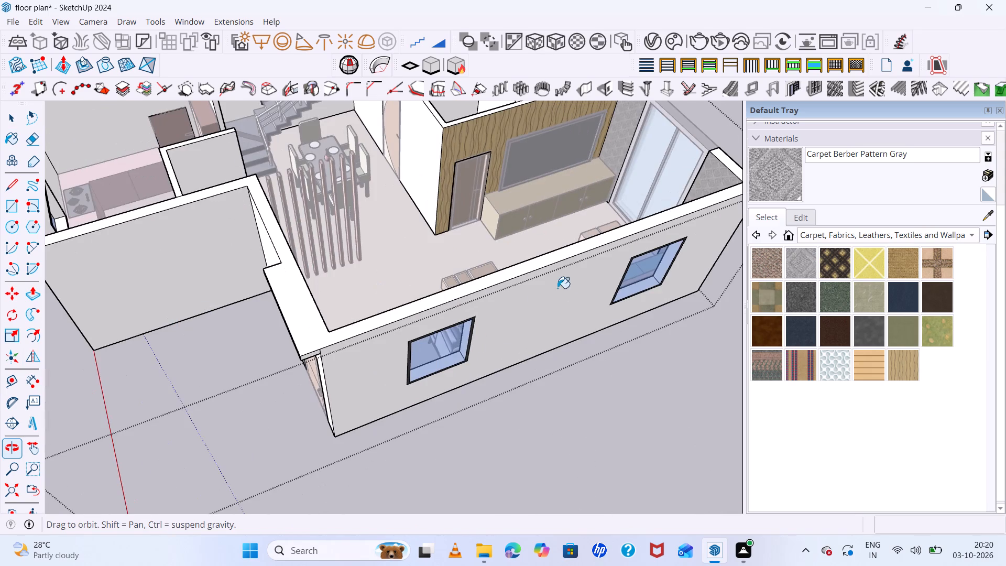
{"action": "key", "text": "space"}
{"action": "left_click", "coordinate": [654, 358]}
Examine the striped and gray patterned living room walls from several angles around the house.
{"action": "scroll", "coordinate": [330, 281], "scroll_direction": "down", "scroll_amount": 12}
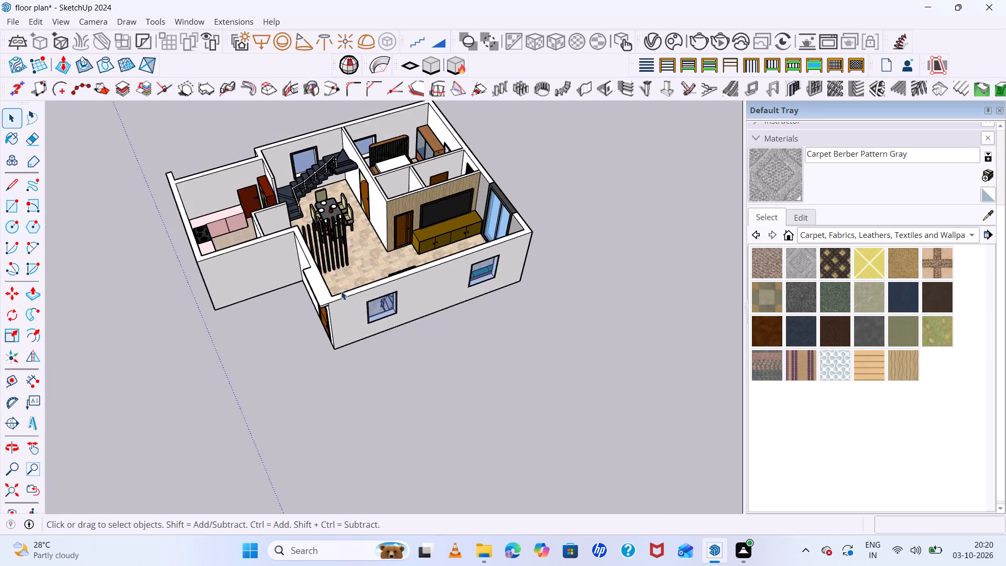
{"action": "middle_click_drag", "start_coordinate": [360, 329], "coordinate": [548, 237]}
{"action": "scroll", "coordinate": [309, 168], "scroll_direction": "up", "scroll_amount": 11}
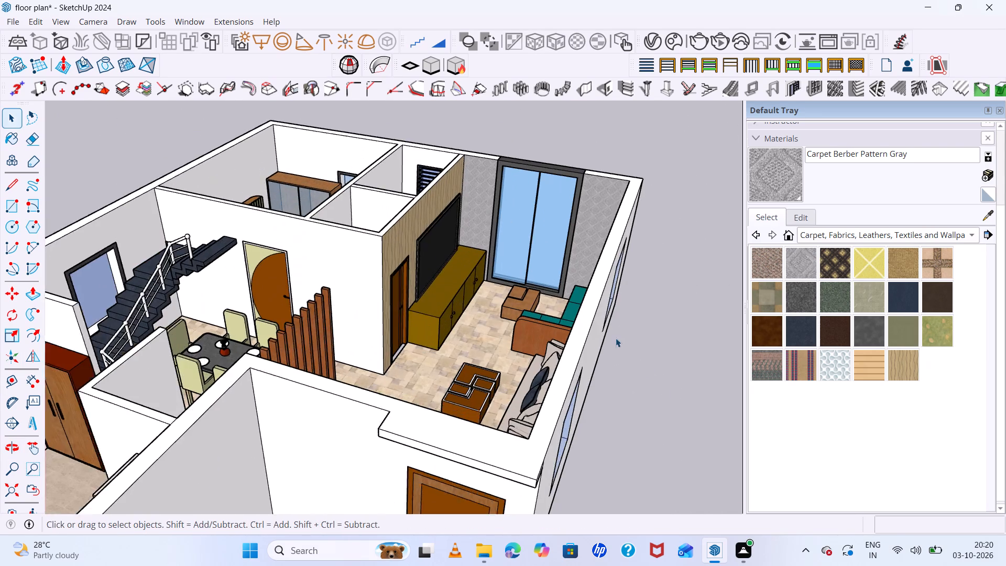
{"action": "middle_click_drag", "start_coordinate": [686, 395], "coordinate": [770, 451]}
{"action": "scroll", "coordinate": [770, 436], "scroll_direction": "up", "scroll_amount": 1}
{"action": "scroll", "coordinate": [698, 307], "scroll_direction": "down", "scroll_amount": 5}
{"action": "left_click", "coordinate": [647, 304]}
{"action": "scroll", "coordinate": [647, 306], "scroll_direction": "up", "scroll_amount": 6}
{"action": "middle_click_drag", "start_coordinate": [617, 286], "coordinate": [347, 238]}
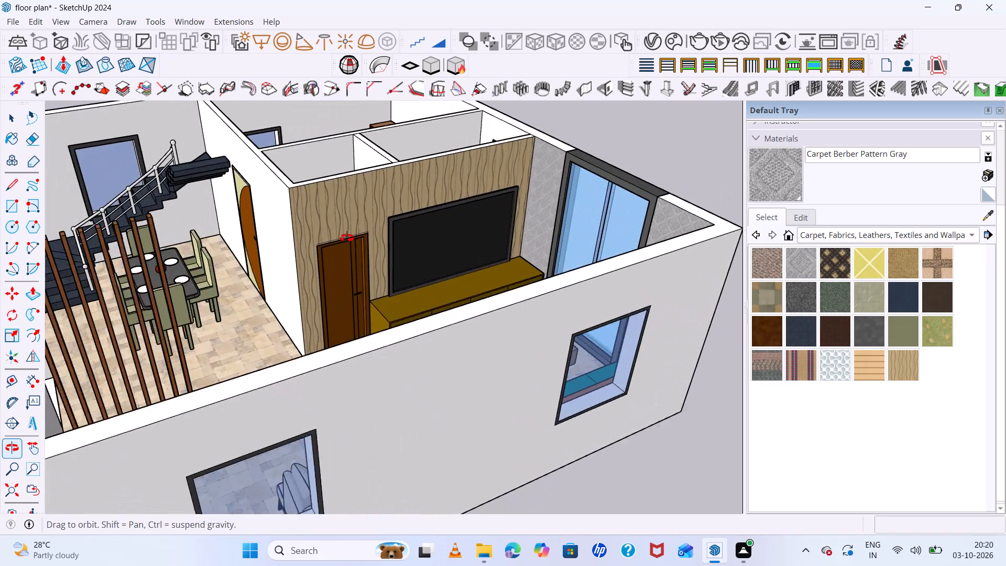
{"action": "middle_click_drag", "start_coordinate": [347, 238], "coordinate": [600, 293]}
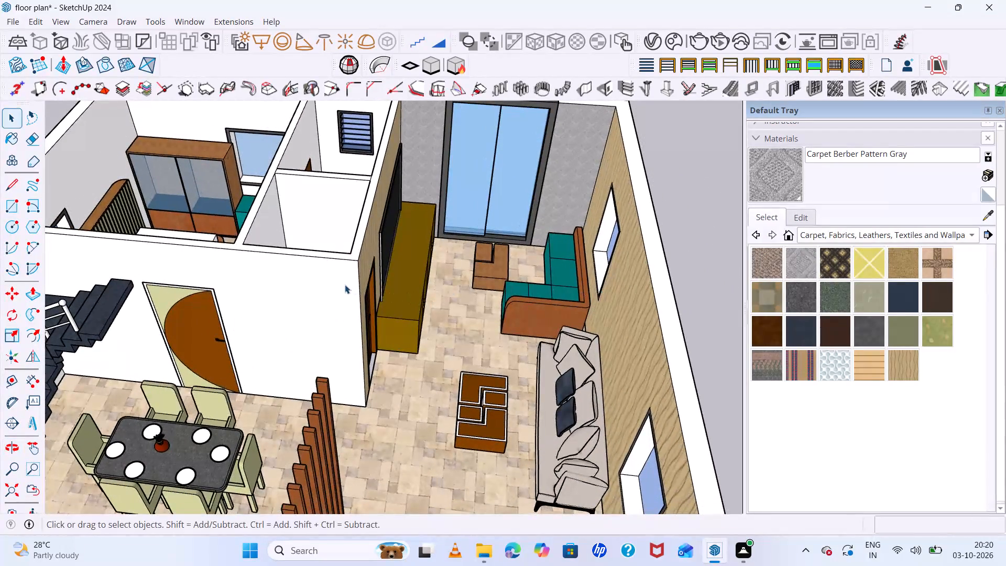
{"action": "scroll", "coordinate": [344, 285], "scroll_direction": "down", "scroll_amount": 4}
{"action": "middle_click_drag", "start_coordinate": [320, 306], "coordinate": [332, 265]}
{"action": "scroll", "coordinate": [324, 290], "scroll_direction": "up", "scroll_amount": 5}
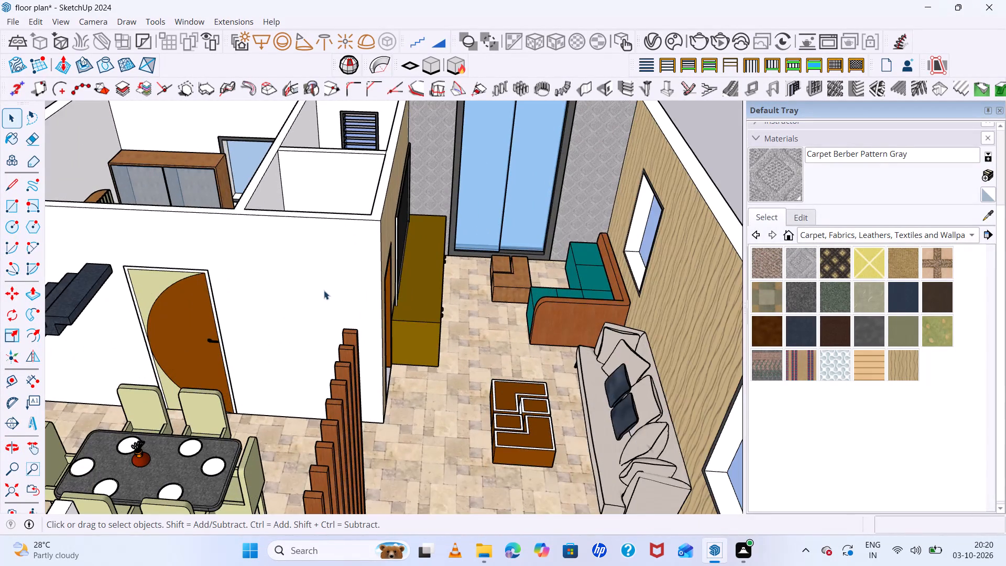
{"action": "middle_click_drag", "start_coordinate": [329, 292], "coordinate": [423, 289]}
{"action": "scroll", "coordinate": [413, 286], "scroll_direction": "down", "scroll_amount": 1}
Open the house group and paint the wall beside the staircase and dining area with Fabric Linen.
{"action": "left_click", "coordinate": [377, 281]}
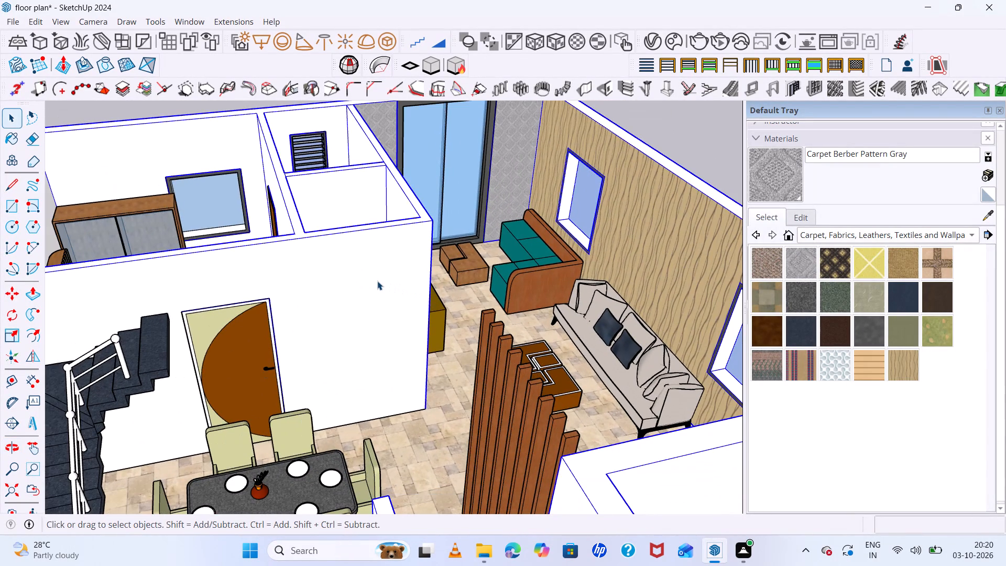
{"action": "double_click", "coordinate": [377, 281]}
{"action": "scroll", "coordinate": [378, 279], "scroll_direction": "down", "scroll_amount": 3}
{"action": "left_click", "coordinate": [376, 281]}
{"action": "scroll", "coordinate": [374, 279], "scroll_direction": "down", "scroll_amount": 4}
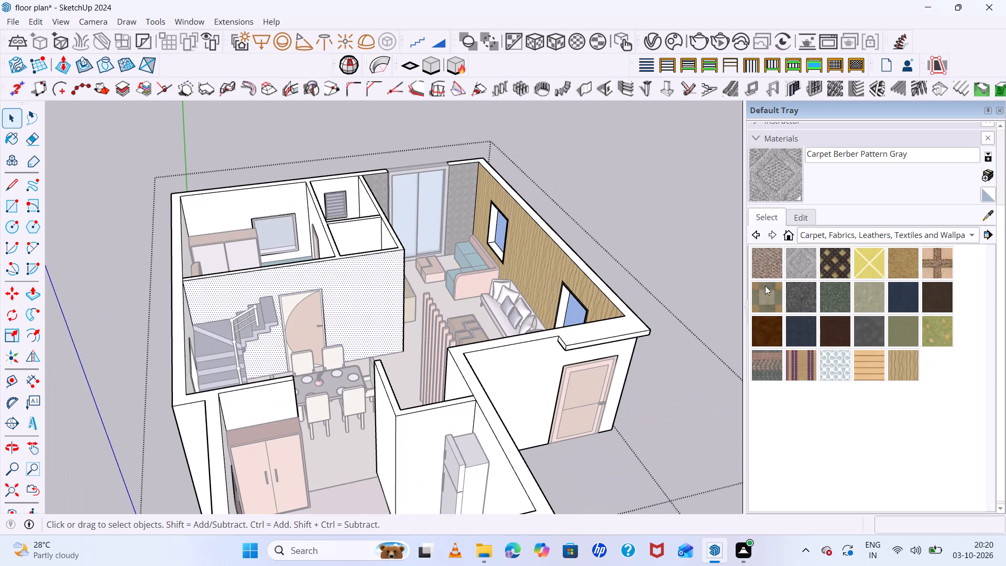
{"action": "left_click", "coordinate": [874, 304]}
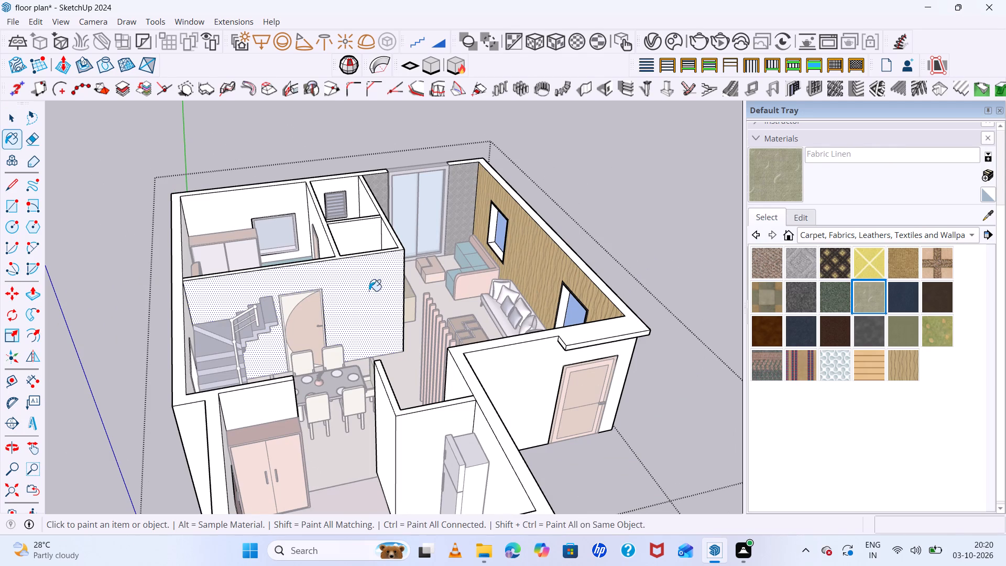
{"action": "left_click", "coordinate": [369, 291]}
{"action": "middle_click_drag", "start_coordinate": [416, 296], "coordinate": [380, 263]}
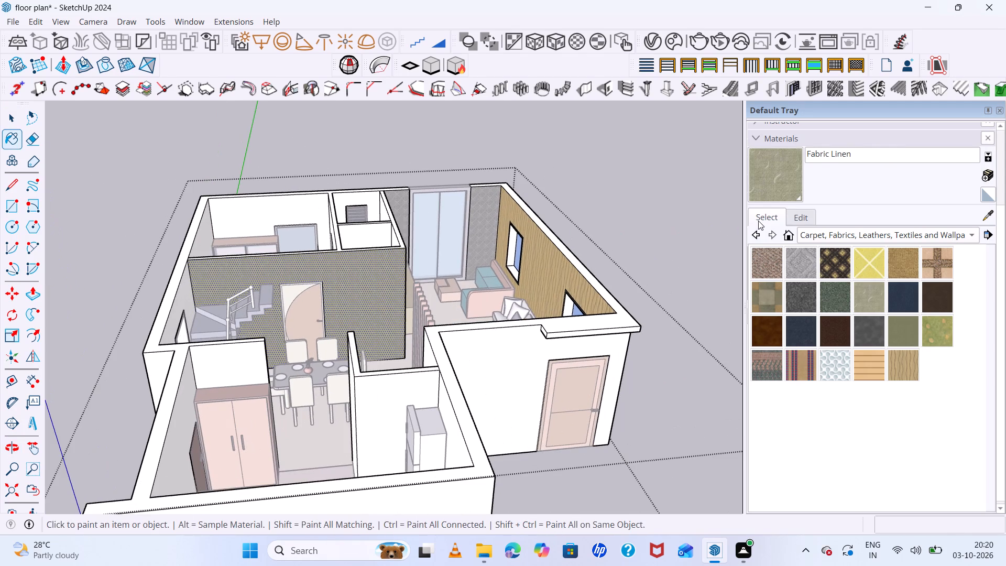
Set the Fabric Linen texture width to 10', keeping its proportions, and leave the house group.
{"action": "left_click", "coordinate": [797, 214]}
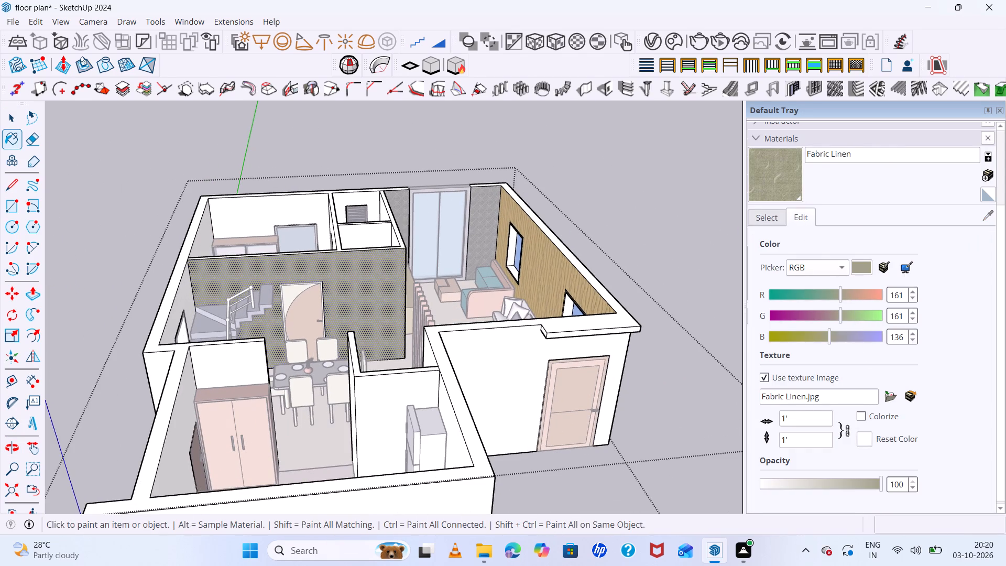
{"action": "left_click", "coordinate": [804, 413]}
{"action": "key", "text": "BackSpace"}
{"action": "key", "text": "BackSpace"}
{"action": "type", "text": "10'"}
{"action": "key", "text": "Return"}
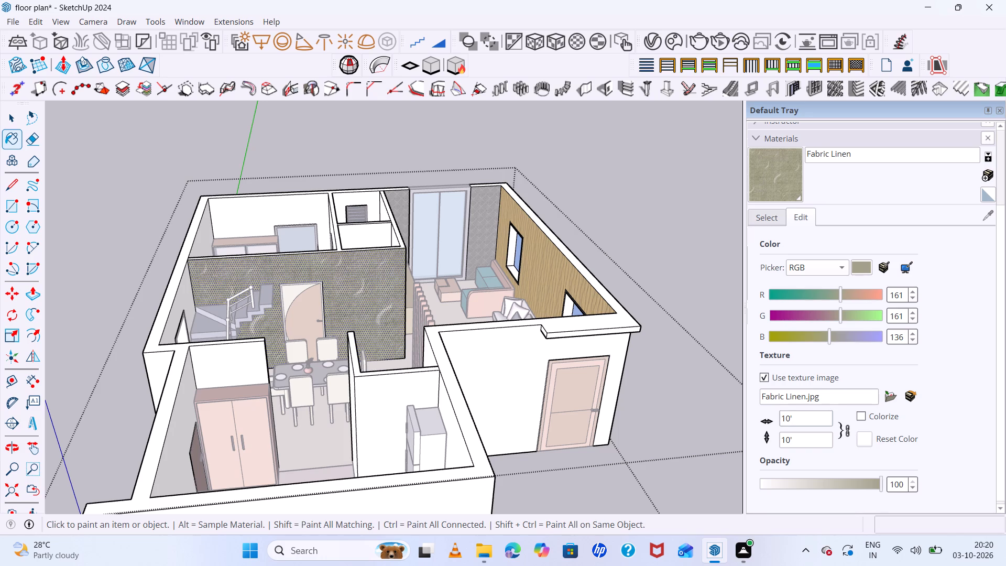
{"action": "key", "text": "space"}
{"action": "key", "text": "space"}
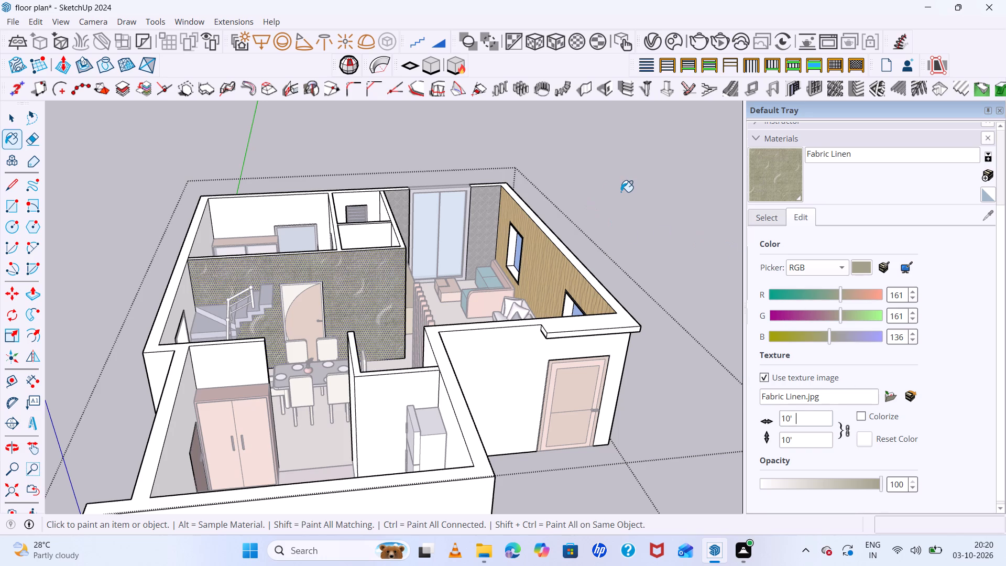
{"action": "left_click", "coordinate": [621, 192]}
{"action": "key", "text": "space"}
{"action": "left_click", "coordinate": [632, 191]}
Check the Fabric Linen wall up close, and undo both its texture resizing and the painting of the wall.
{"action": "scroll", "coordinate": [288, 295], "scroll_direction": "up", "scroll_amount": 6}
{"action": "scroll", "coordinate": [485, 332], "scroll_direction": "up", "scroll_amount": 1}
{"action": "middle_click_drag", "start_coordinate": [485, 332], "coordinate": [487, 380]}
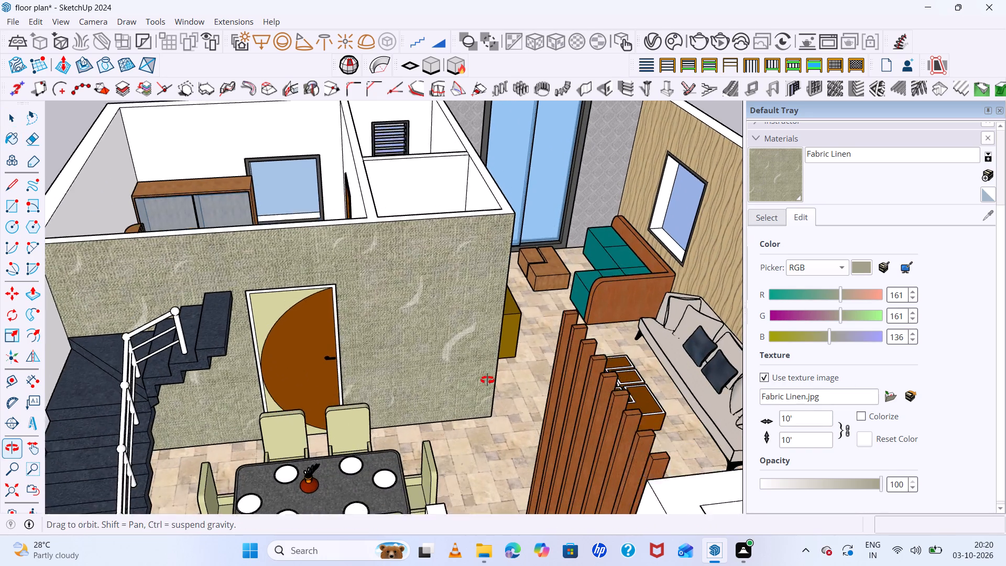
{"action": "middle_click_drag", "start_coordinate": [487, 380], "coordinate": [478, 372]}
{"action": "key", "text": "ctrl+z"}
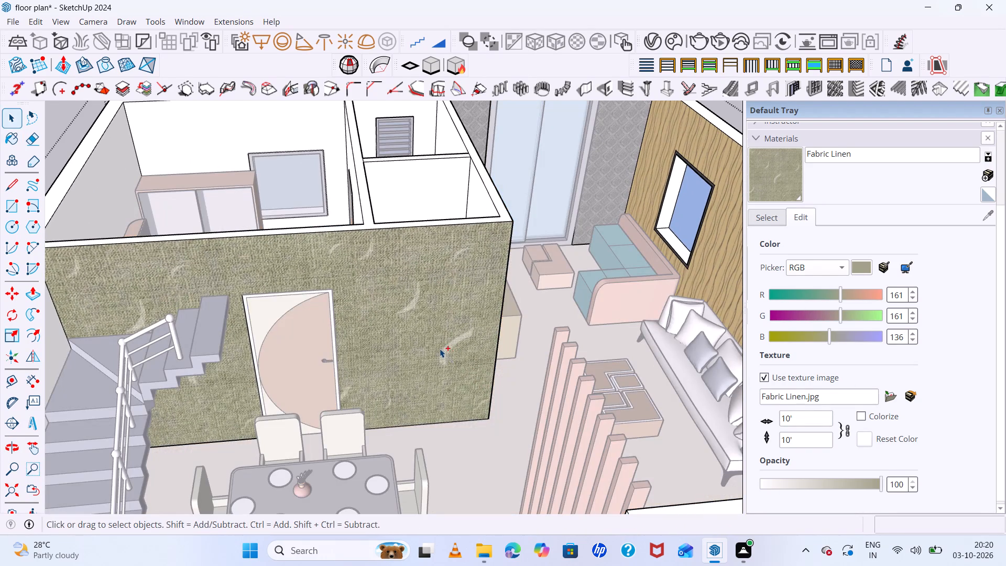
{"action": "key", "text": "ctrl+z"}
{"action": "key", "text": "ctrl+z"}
Paint the bedroom wall behind the bed's headboard, including the area around its window, with Fabric Linen.
{"action": "scroll", "coordinate": [384, 319], "scroll_direction": "down", "scroll_amount": 7}
{"action": "middle_click_drag", "start_coordinate": [440, 324], "coordinate": [186, 454]}
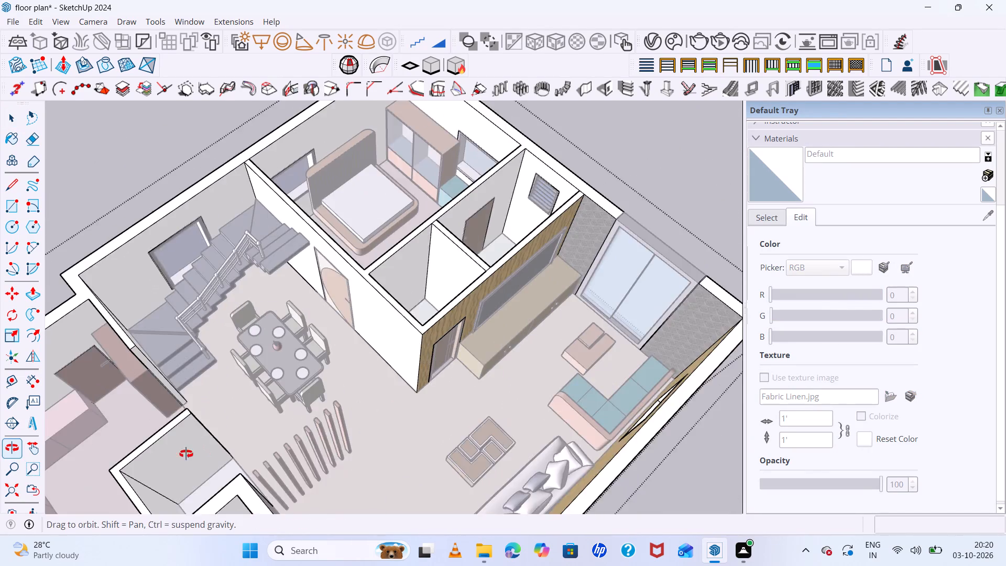
{"action": "middle_click_drag", "start_coordinate": [186, 454], "coordinate": [184, 451]}
{"action": "scroll", "coordinate": [414, 143], "scroll_direction": "up", "scroll_amount": 5}
{"action": "scroll", "coordinate": [332, 138], "scroll_direction": "up", "scroll_amount": 4}
{"action": "key", "text": "space"}
{"action": "double_click", "coordinate": [300, 131]}
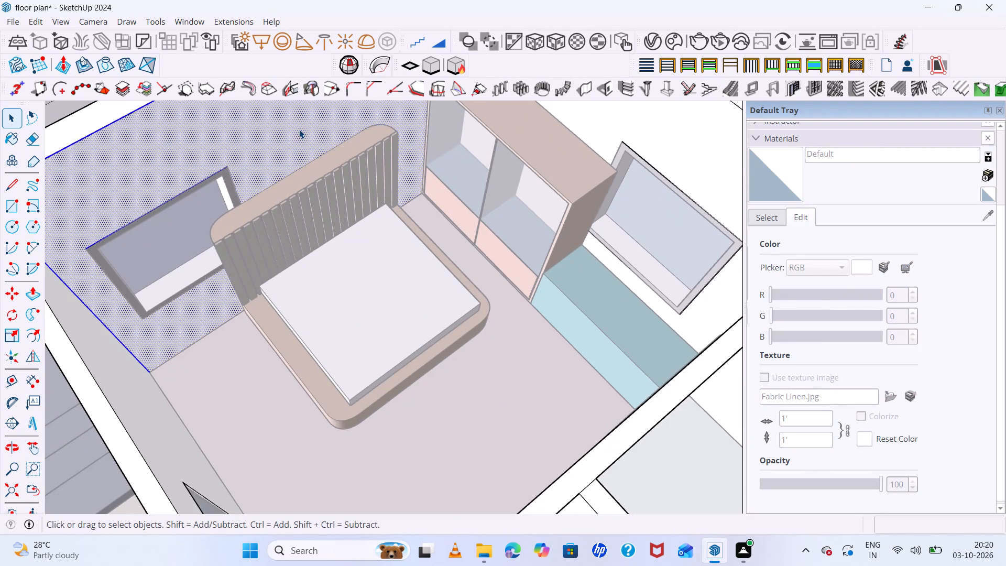
{"action": "scroll", "coordinate": [299, 129], "scroll_direction": "down", "scroll_amount": 5}
{"action": "double_click", "coordinate": [299, 129]}
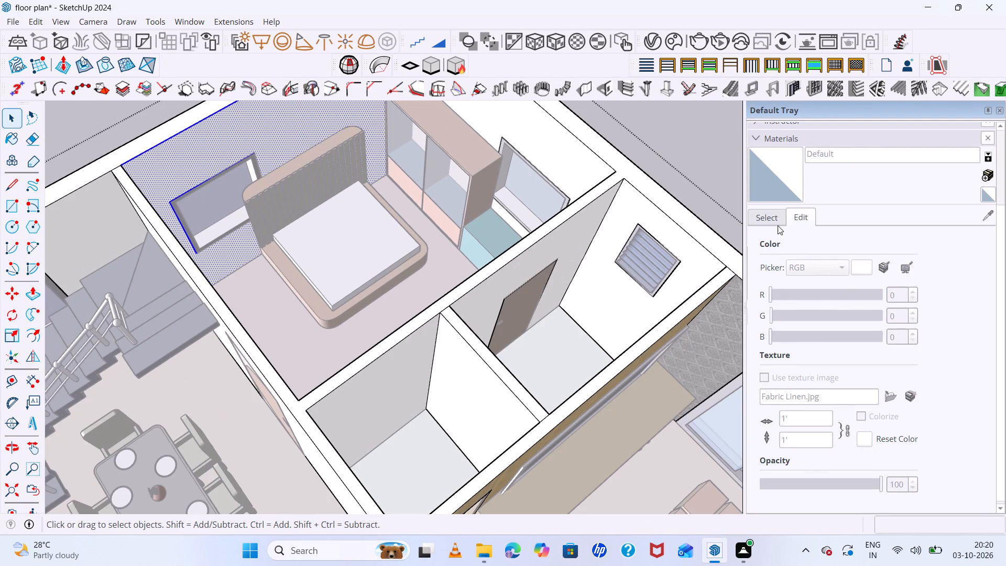
{"action": "left_click", "coordinate": [774, 221]}
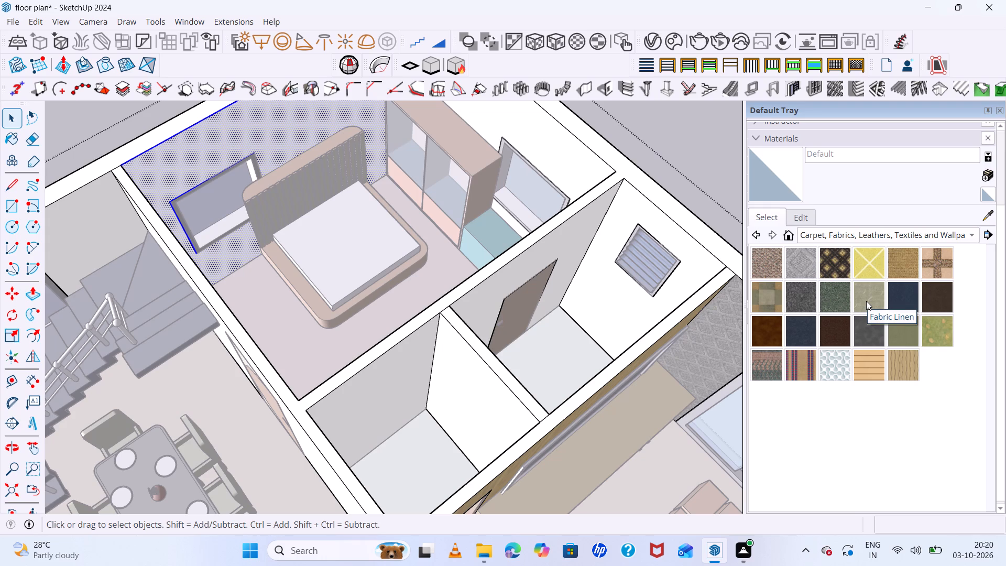
{"action": "left_click", "coordinate": [867, 281]}
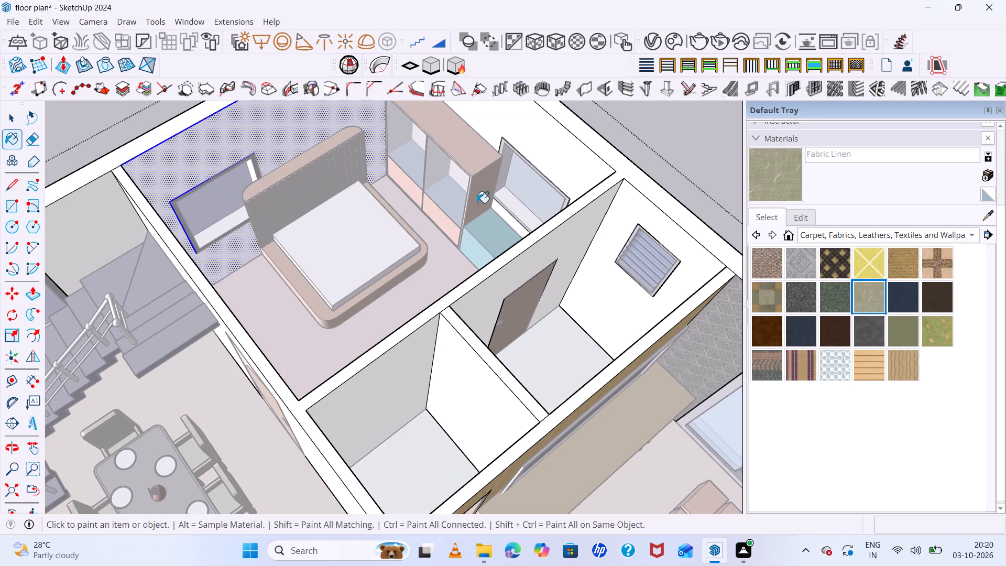
{"action": "left_click", "coordinate": [246, 149]}
{"action": "middle_click_drag", "start_coordinate": [357, 183], "coordinate": [367, 156]}
{"action": "middle_click", "coordinate": [367, 156]}
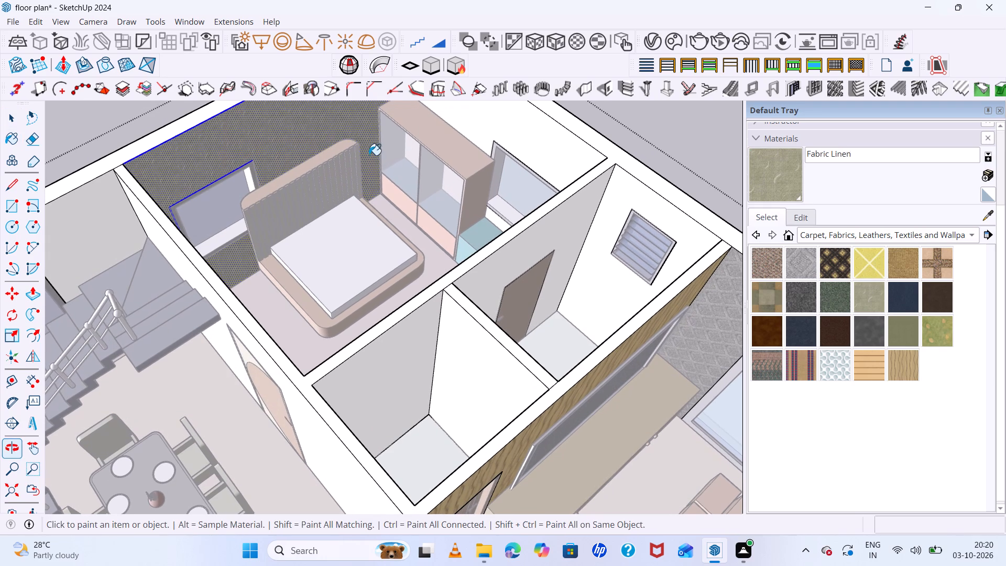
Set the Fabric Linen texture width to 5', keeping its proportions, and leave the house group.
{"action": "left_click", "coordinate": [793, 217]}
{"action": "left_click", "coordinate": [817, 412]}
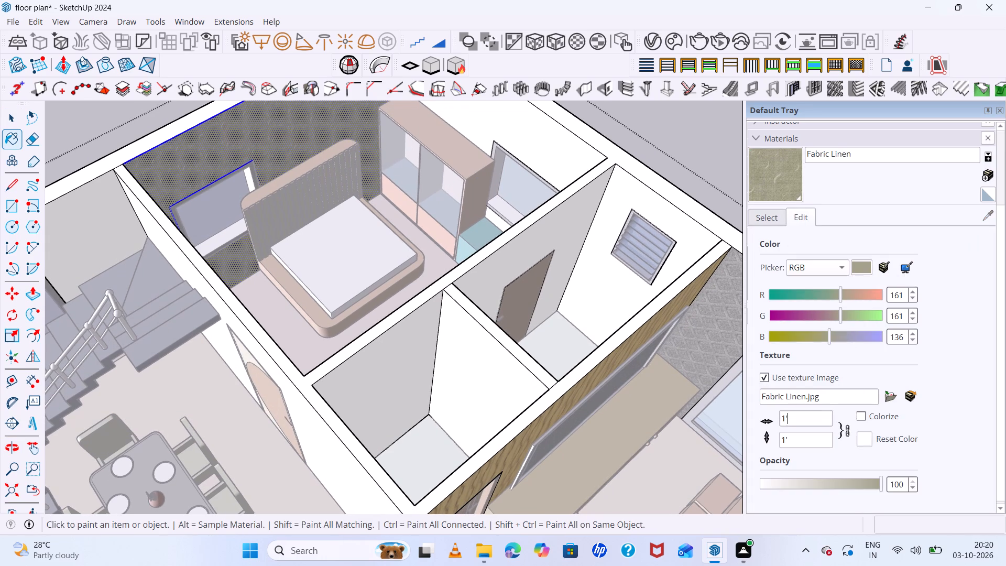
{"action": "key", "text": "BackSpace"}
{"action": "key", "text": "BackSpace"}
{"action": "type", "text": "5'"}
{"action": "key", "text": "Return"}
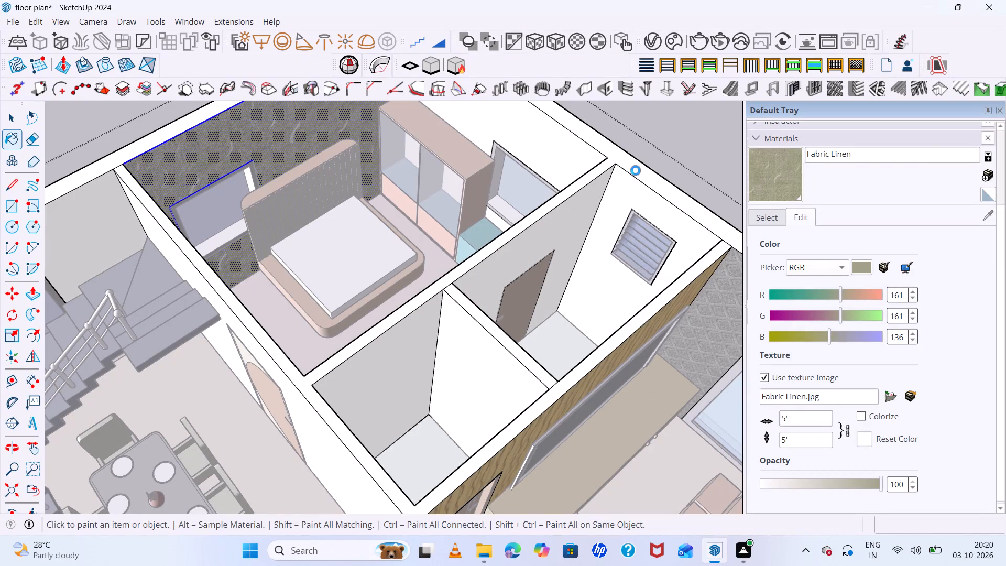
{"action": "key", "text": "space"}
{"action": "left_click", "coordinate": [672, 119]}
{"action": "scroll", "coordinate": [658, 144], "scroll_direction": "down", "scroll_amount": 4}
{"action": "key", "text": "space"}
{"action": "left_click", "coordinate": [680, 124]}
{"action": "scroll", "coordinate": [603, 158], "scroll_direction": "down", "scroll_amount": 6}
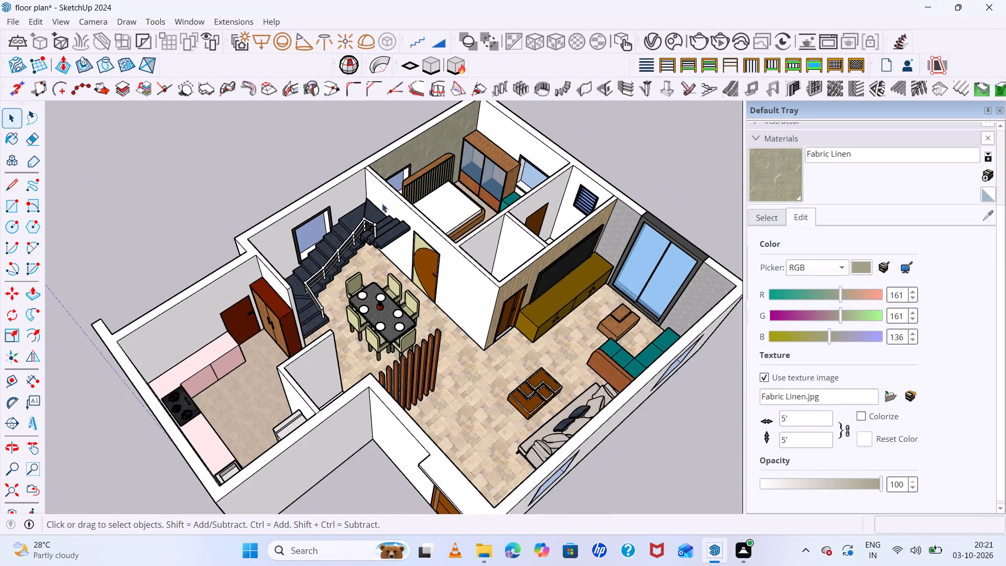
Examine the bedroom's linen wall and the living and dining room walls from several angles around the house.
{"action": "middle_click_drag", "start_coordinate": [380, 206], "coordinate": [209, 177]}
{"action": "scroll", "coordinate": [451, 164], "scroll_direction": "up", "scroll_amount": 8}
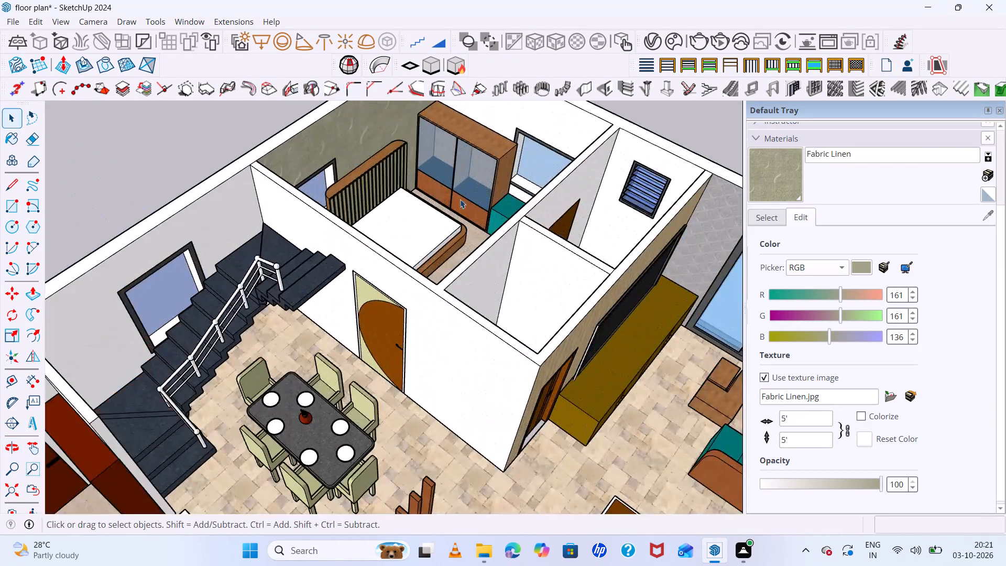
{"action": "scroll", "coordinate": [460, 199], "scroll_direction": "up", "scroll_amount": 4}
{"action": "middle_click_drag", "start_coordinate": [355, 239], "coordinate": [39, 302]}
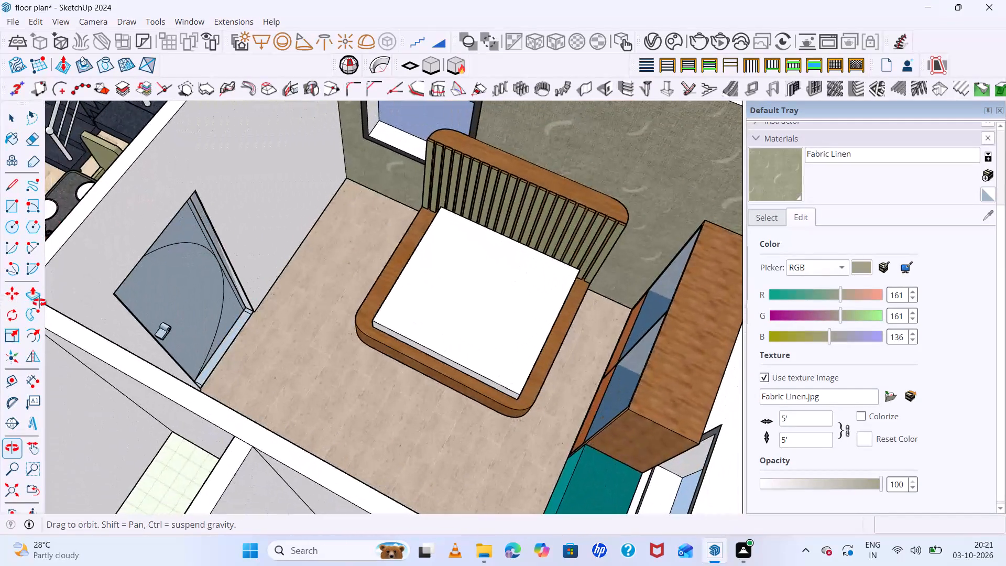
{"action": "middle_click_drag", "start_coordinate": [39, 302], "coordinate": [463, 161]}
{"action": "scroll", "coordinate": [348, 172], "scroll_direction": "down", "scroll_amount": 13}
{"action": "middle_click_drag", "start_coordinate": [557, 290], "coordinate": [589, 366]}
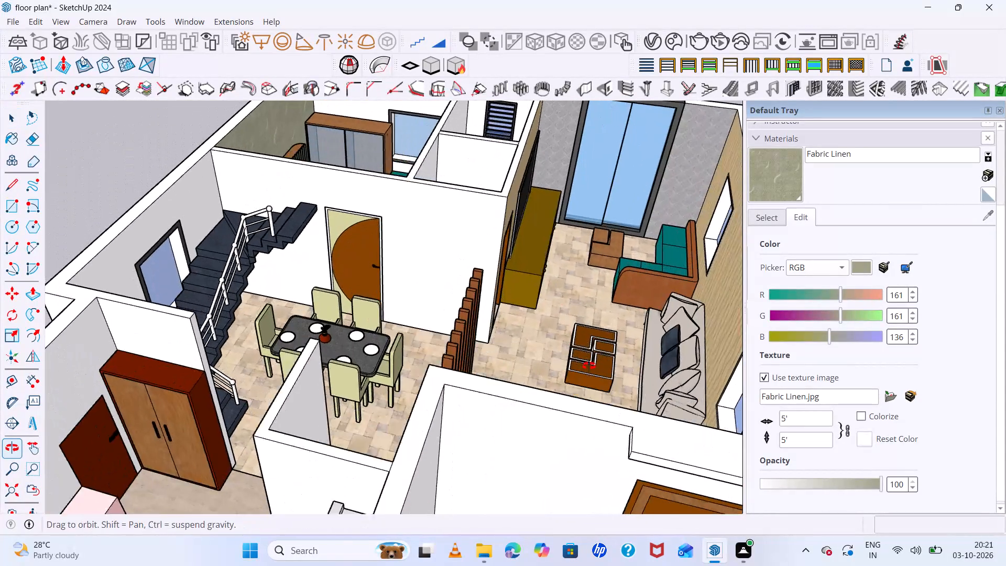
{"action": "middle_click_drag", "start_coordinate": [589, 366], "coordinate": [592, 371]}
{"action": "scroll", "coordinate": [375, 249], "scroll_direction": "up", "scroll_amount": 12}
{"action": "scroll", "coordinate": [259, 221], "scroll_direction": "down", "scroll_amount": 19}
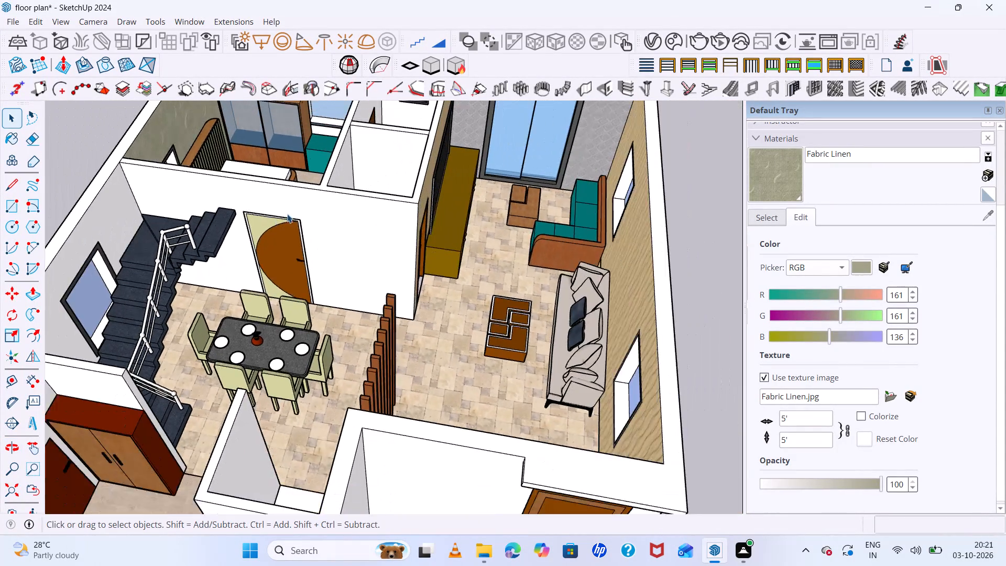
{"action": "scroll", "coordinate": [287, 214], "scroll_direction": "down", "scroll_amount": 4}
{"action": "scroll", "coordinate": [359, 236], "scroll_direction": "up", "scroll_amount": 5}
{"action": "middle_click_drag", "start_coordinate": [353, 257], "coordinate": [373, 181]}
{"action": "scroll", "coordinate": [281, 179], "scroll_direction": "down", "scroll_amount": 6}
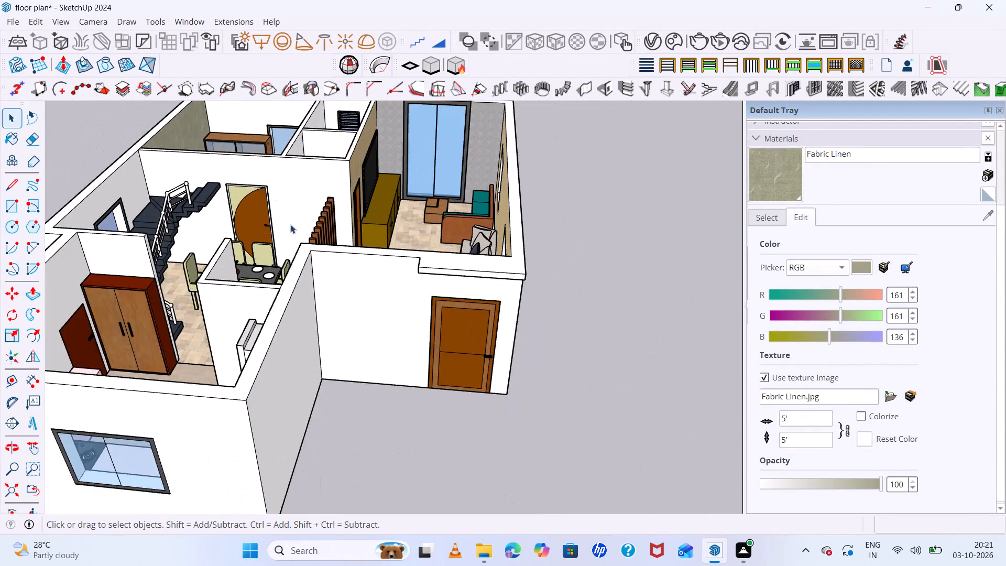
{"action": "scroll", "coordinate": [300, 236], "scroll_direction": "up", "scroll_amount": 4}
{"action": "middle_click_drag", "start_coordinate": [395, 326], "coordinate": [333, 379]}
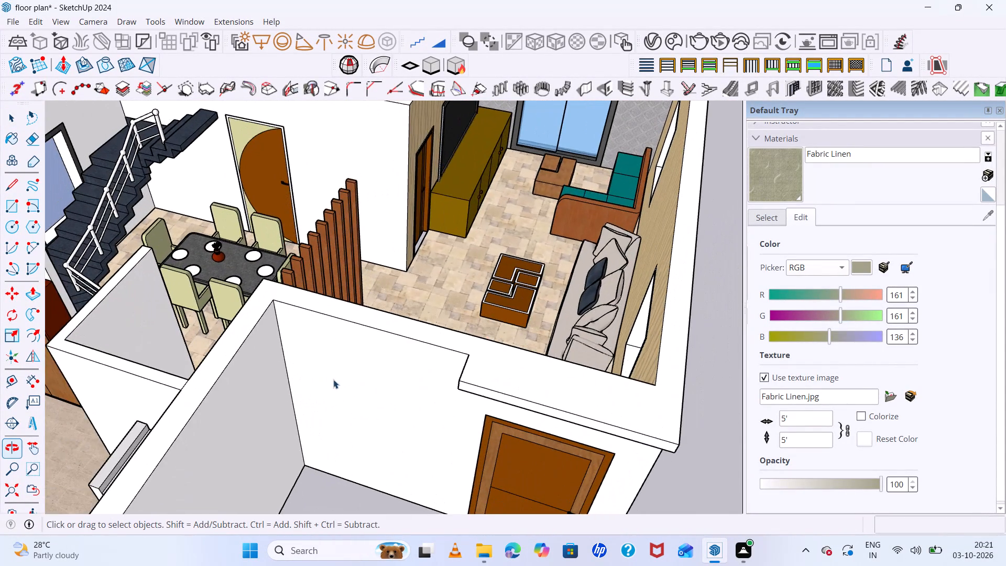
{"action": "scroll", "coordinate": [429, 315], "scroll_direction": "down", "scroll_amount": 12}
{"action": "middle_click_drag", "start_coordinate": [383, 311], "coordinate": [425, 374]}
{"action": "scroll", "coordinate": [446, 213], "scroll_direction": "up", "scroll_amount": 7}
{"action": "scroll", "coordinate": [454, 166], "scroll_direction": "up", "scroll_amount": 5}
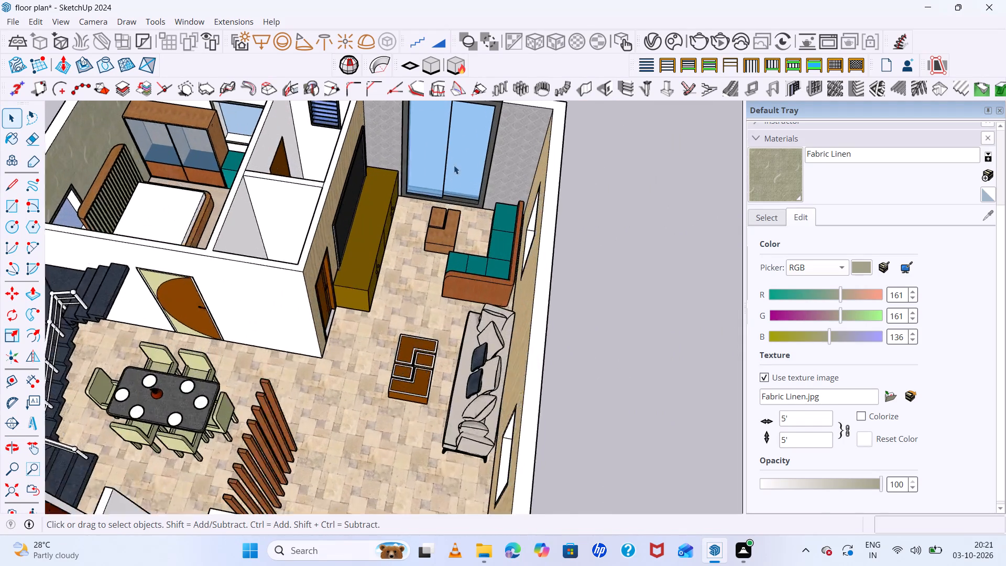
{"action": "middle_click_drag", "start_coordinate": [511, 318], "coordinate": [632, 256]}
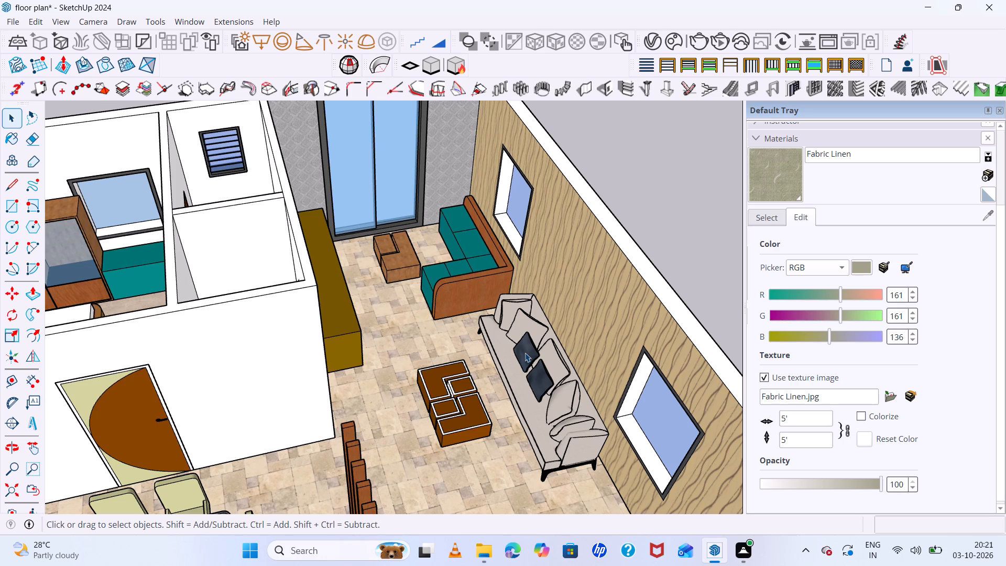
{"action": "scroll", "coordinate": [295, 334], "scroll_direction": "down", "scroll_amount": 6}
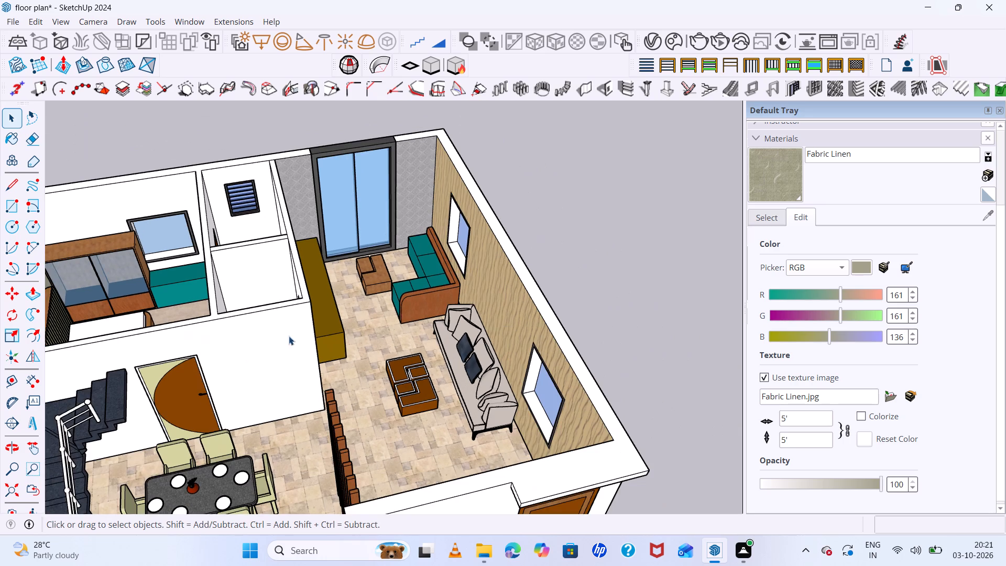
{"action": "scroll", "coordinate": [244, 317], "scroll_direction": "down", "scroll_amount": 4}
{"action": "middle_click_drag", "start_coordinate": [264, 353], "coordinate": [117, 307]}
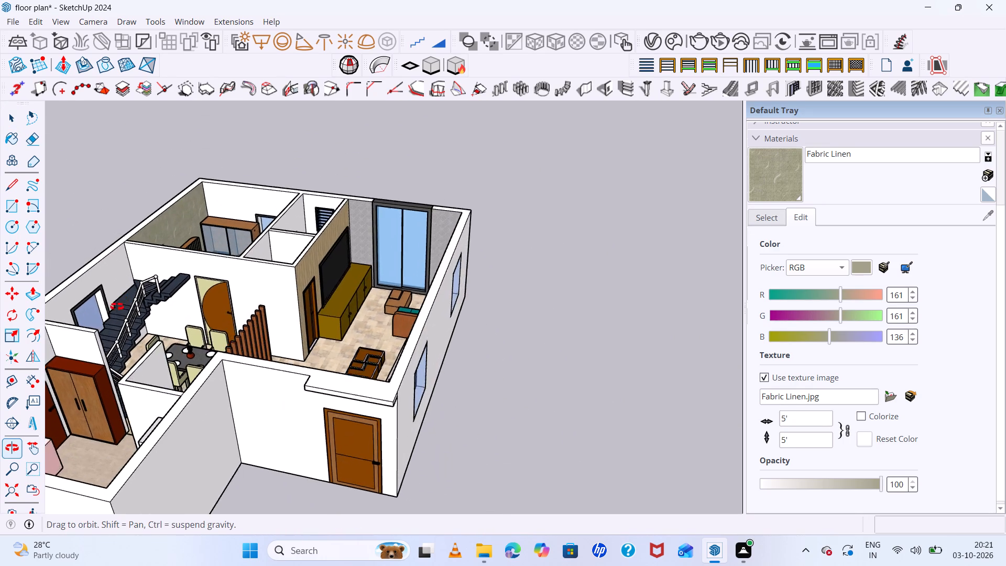
{"action": "middle_click_drag", "start_coordinate": [117, 307], "coordinate": [91, 339]}
{"action": "scroll", "coordinate": [91, 339], "scroll_direction": "up", "scroll_amount": 1}
{"action": "scroll", "coordinate": [172, 296], "scroll_direction": "down", "scroll_amount": 7}
{"action": "middle_click_drag", "start_coordinate": [218, 344], "coordinate": [152, 379]}
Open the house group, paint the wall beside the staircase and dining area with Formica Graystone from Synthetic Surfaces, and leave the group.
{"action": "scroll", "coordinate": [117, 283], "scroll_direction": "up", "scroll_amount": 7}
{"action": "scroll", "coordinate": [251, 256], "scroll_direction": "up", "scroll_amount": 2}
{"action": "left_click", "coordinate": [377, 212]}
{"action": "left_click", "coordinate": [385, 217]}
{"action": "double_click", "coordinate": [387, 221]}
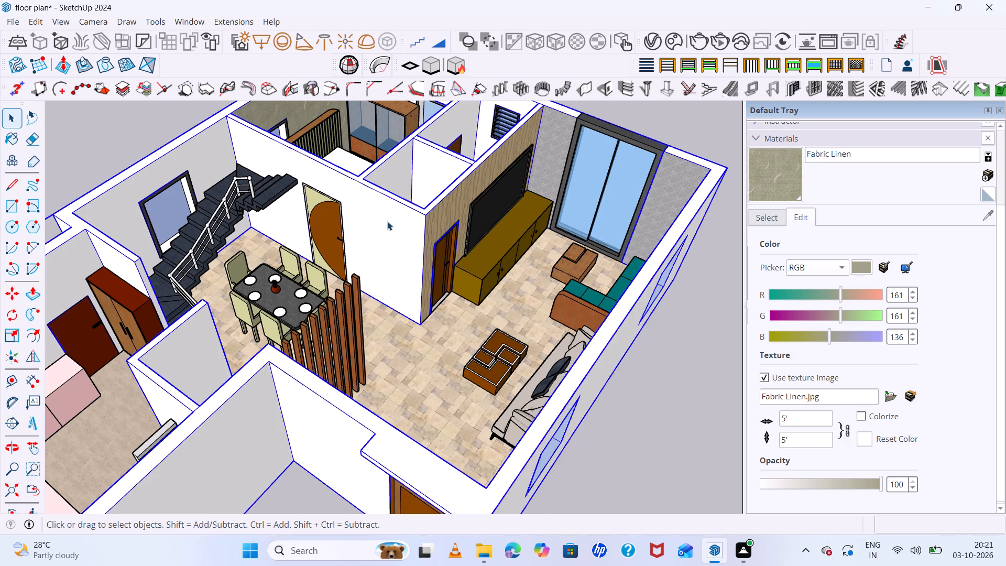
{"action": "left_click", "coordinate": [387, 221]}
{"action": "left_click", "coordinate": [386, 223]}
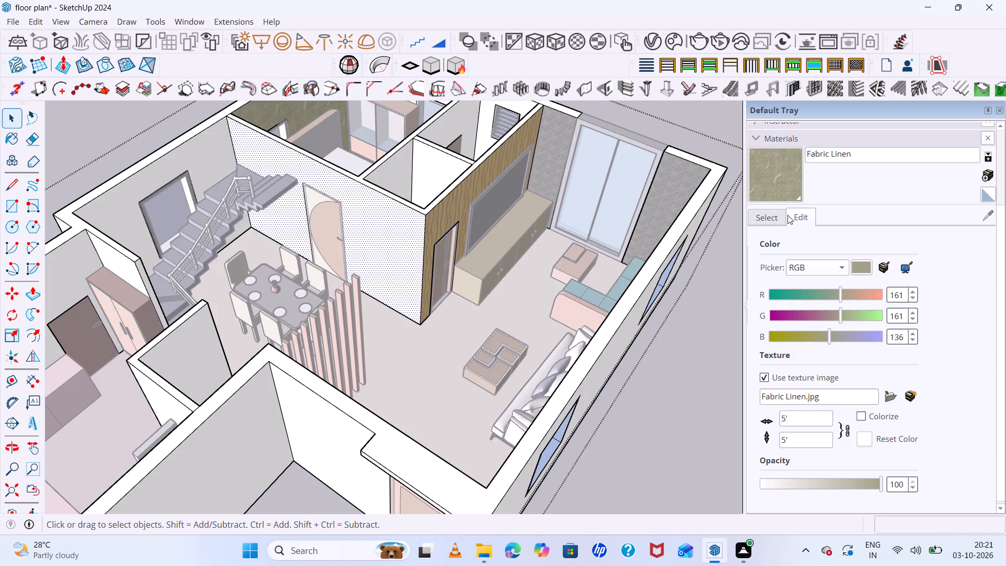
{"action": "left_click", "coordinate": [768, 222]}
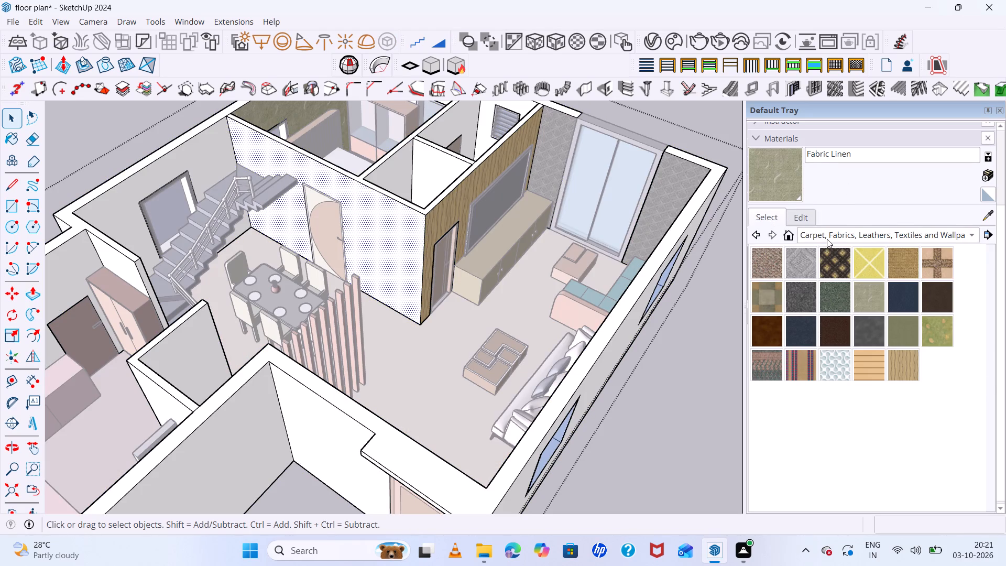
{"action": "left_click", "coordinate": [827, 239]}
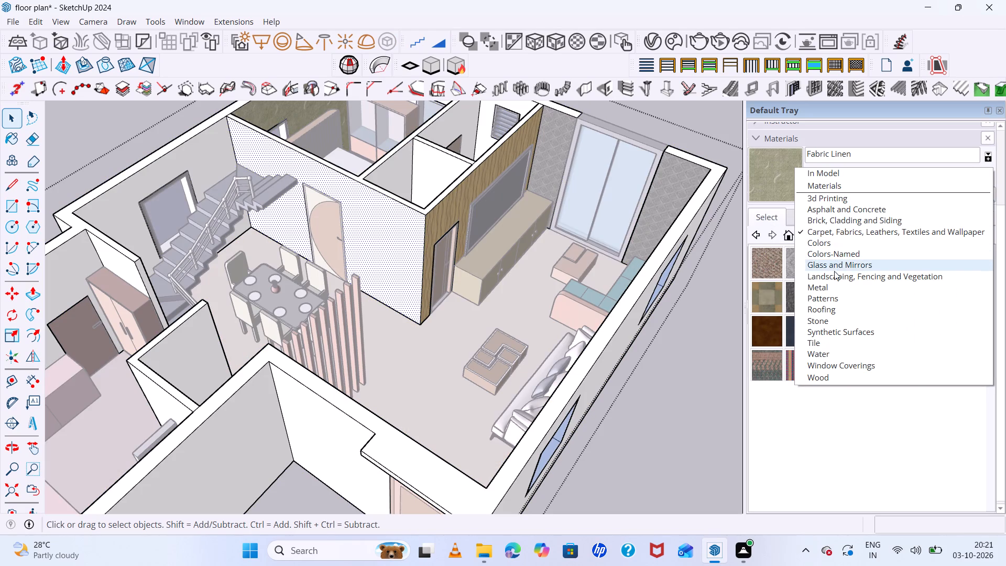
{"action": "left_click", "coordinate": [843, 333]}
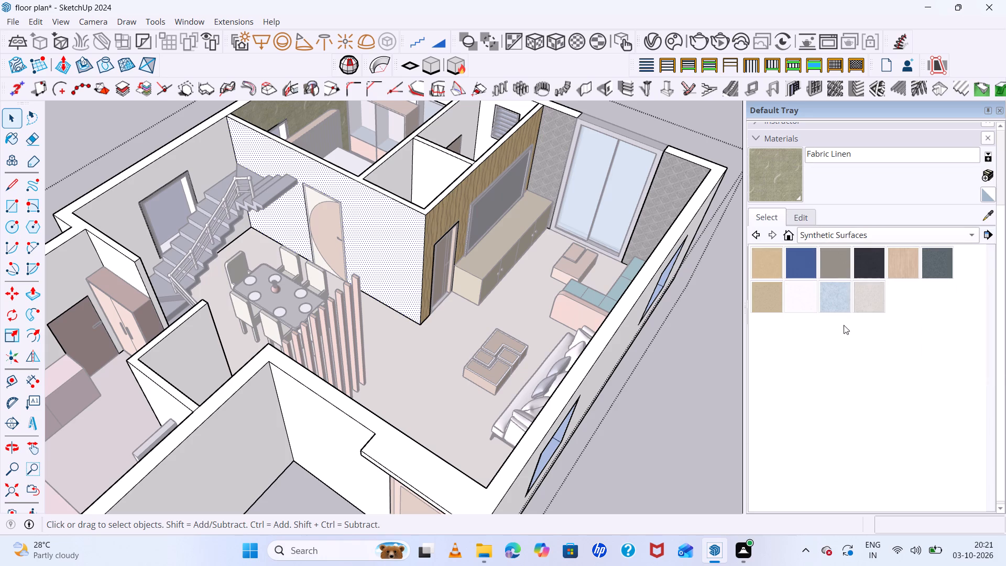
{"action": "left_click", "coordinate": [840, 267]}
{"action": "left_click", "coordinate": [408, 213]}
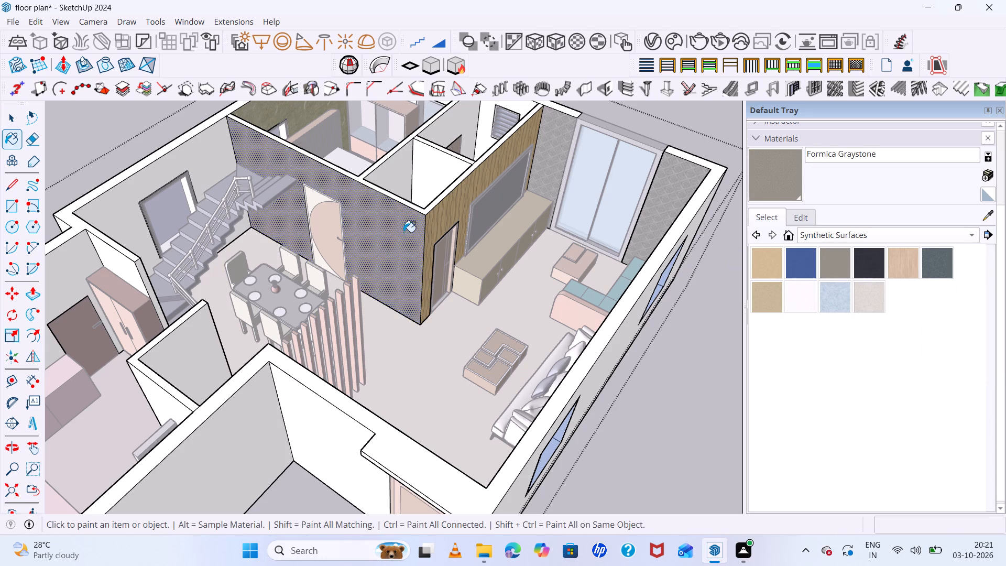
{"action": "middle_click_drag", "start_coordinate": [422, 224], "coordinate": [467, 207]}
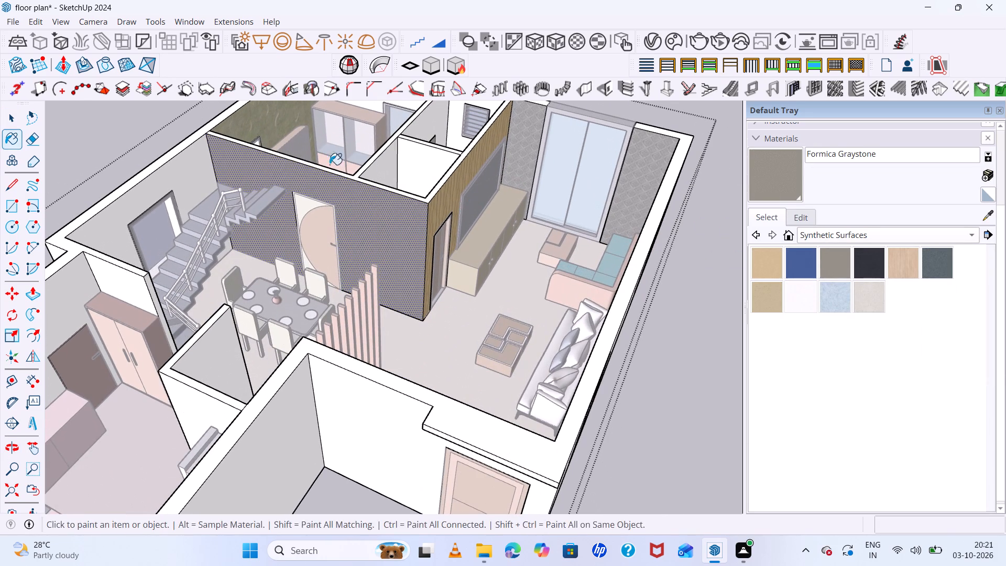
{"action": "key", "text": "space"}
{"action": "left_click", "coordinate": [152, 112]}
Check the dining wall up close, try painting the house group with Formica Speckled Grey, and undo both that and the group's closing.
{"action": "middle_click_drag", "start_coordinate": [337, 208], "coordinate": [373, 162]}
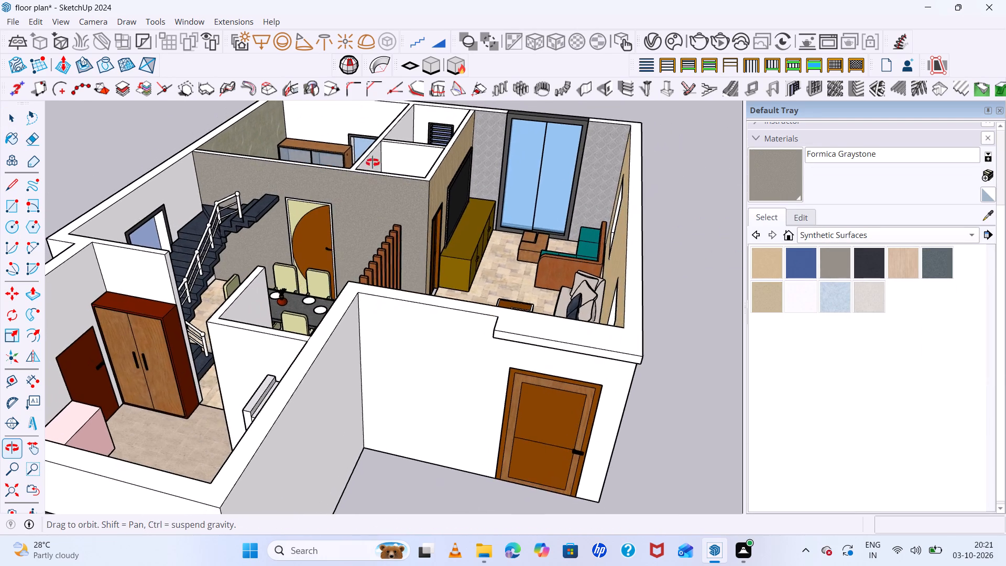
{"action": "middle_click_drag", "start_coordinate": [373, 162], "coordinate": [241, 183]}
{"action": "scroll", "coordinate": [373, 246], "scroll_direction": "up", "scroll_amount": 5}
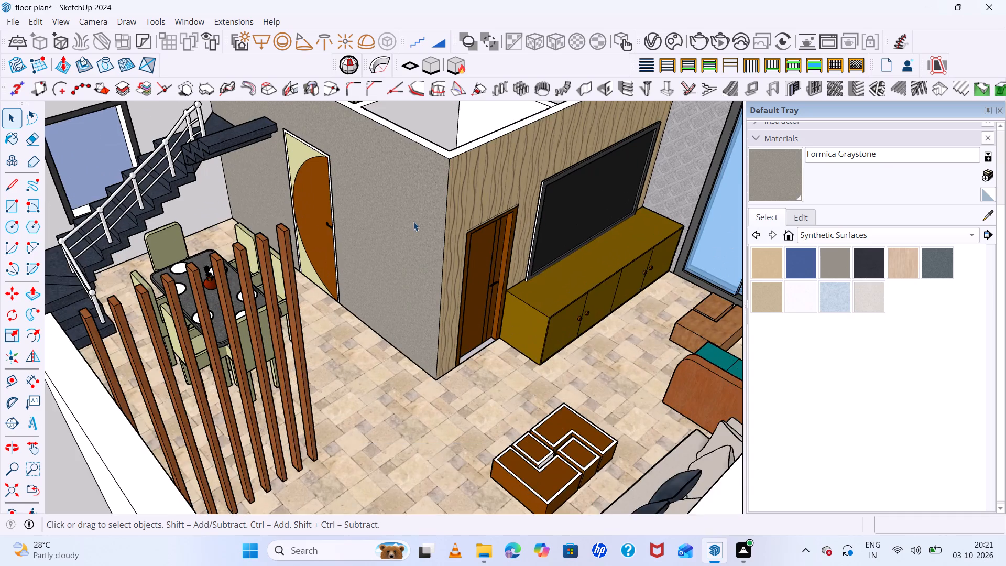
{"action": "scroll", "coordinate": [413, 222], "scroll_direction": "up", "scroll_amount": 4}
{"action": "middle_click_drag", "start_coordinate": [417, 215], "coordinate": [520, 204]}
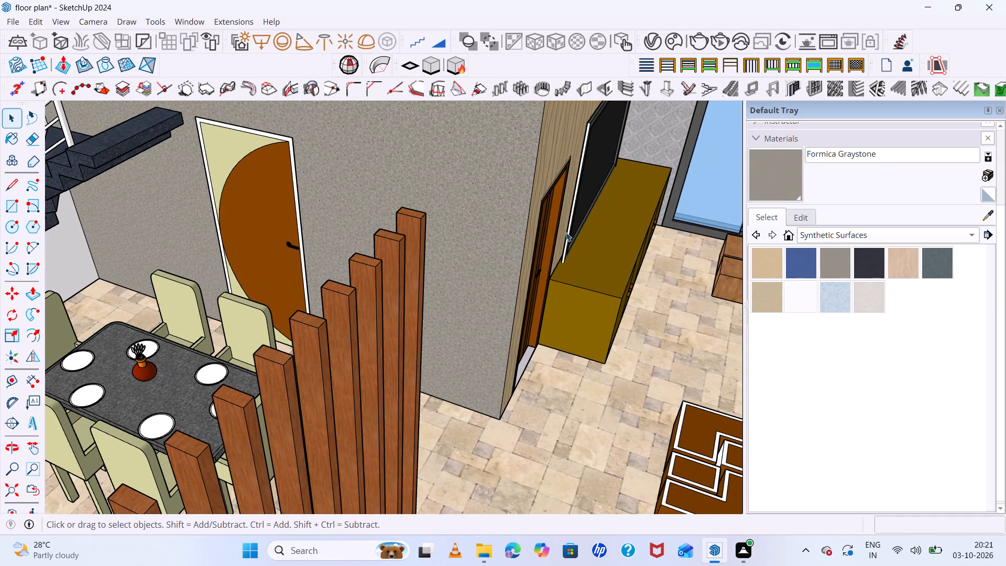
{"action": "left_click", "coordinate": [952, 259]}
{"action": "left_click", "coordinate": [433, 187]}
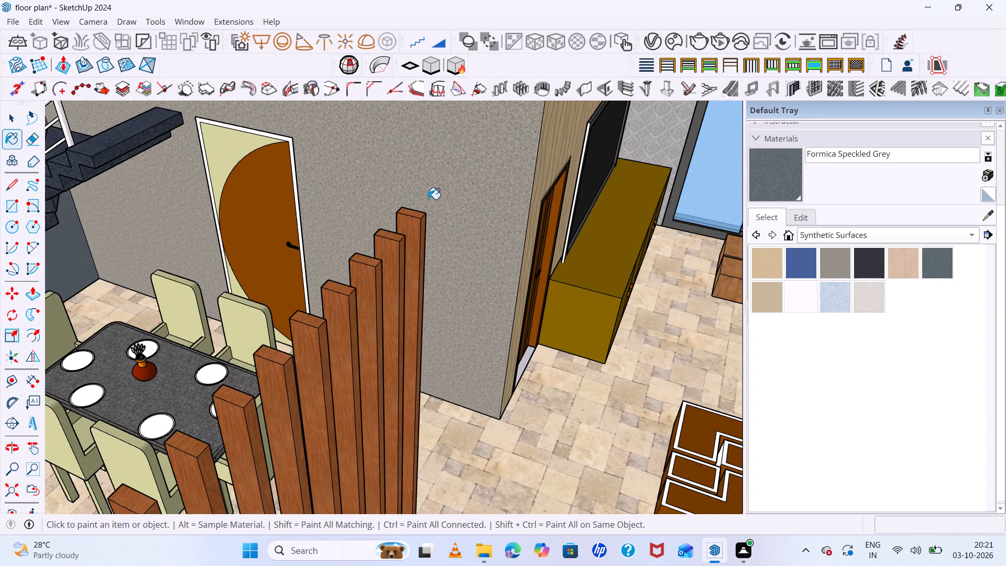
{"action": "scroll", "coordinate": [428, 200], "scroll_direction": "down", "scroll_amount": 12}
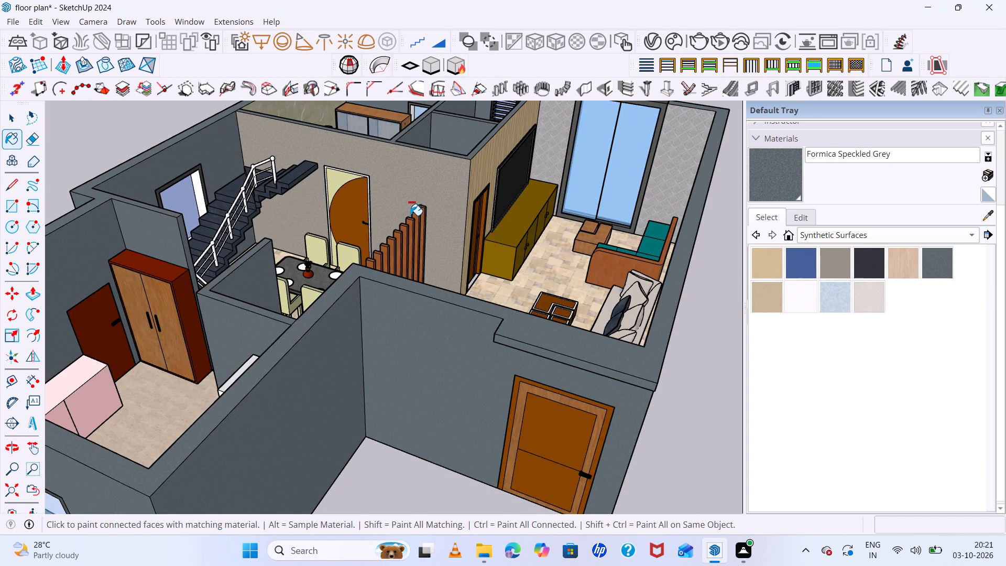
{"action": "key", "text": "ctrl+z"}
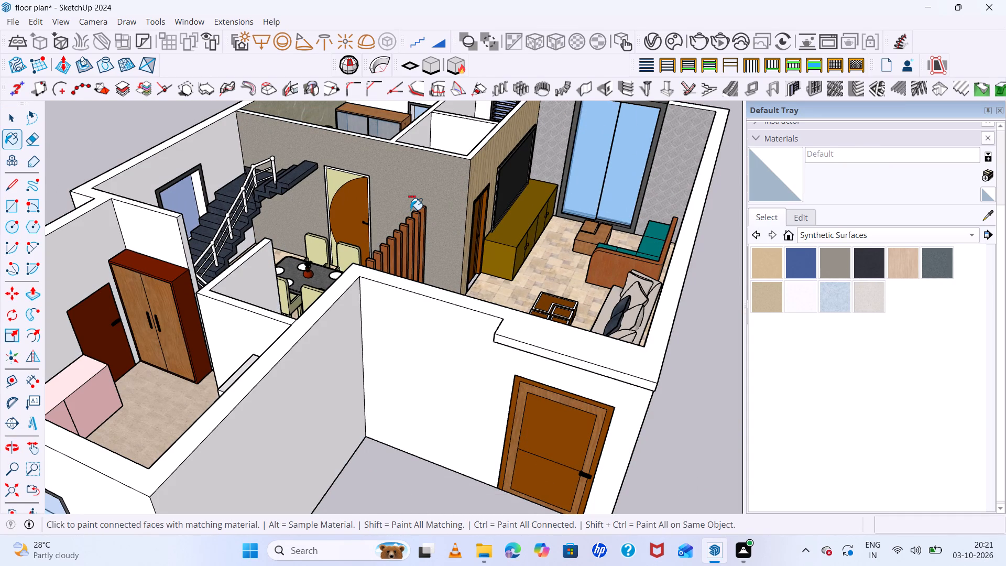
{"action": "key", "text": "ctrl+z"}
Paint the wall beside the staircase and dining area with Formica Laminate Light inside the house group.
{"action": "key", "text": "space"}
{"action": "left_click", "coordinate": [443, 188]}
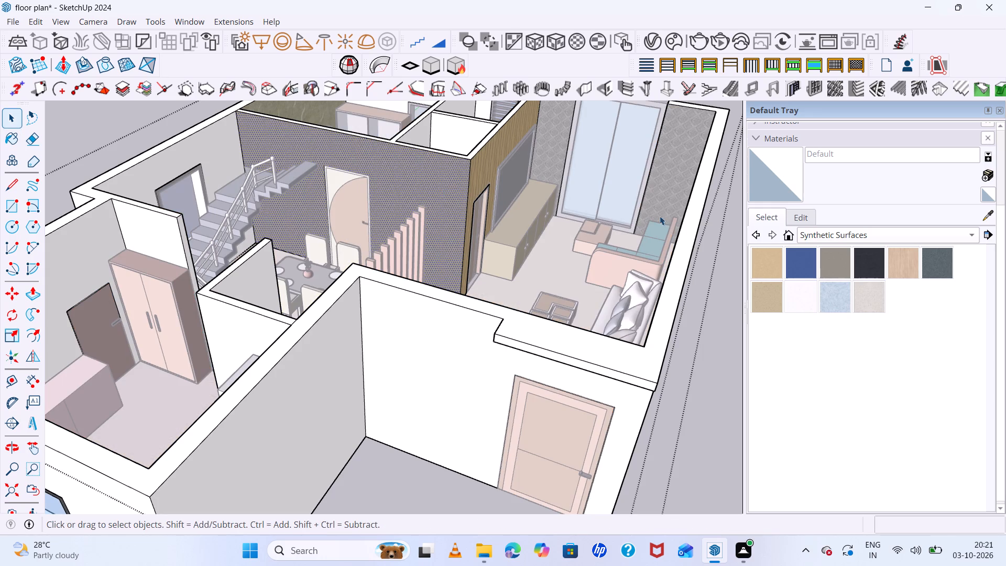
{"action": "left_click", "coordinate": [904, 265]}
{"action": "left_click", "coordinate": [406, 171]}
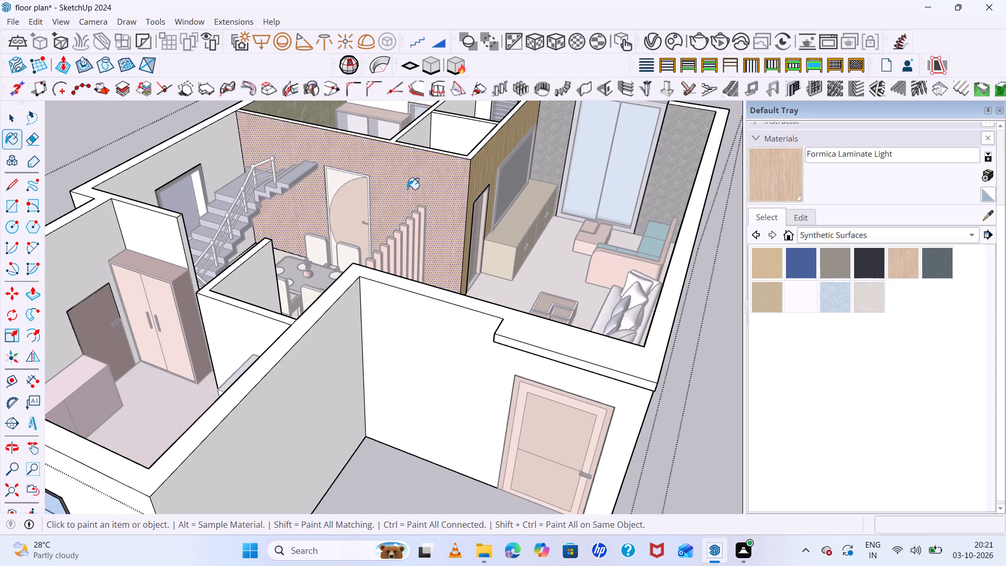
{"action": "scroll", "coordinate": [296, 160], "scroll_direction": "down", "scroll_amount": 5}
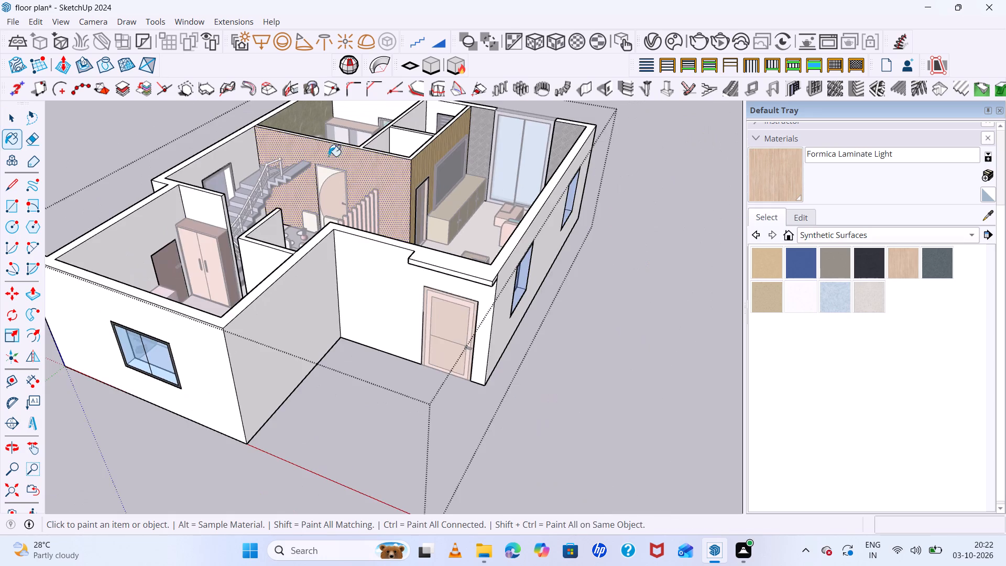
Paint the inner walls of the small enclosure beside the kitchen and slatted partition with Formica Laminate Light.
{"action": "middle_click_drag", "start_coordinate": [346, 157], "coordinate": [259, 259]}
{"action": "scroll", "coordinate": [478, 189], "scroll_direction": "up", "scroll_amount": 5}
{"action": "middle_click_drag", "start_coordinate": [217, 391], "coordinate": [132, 435]}
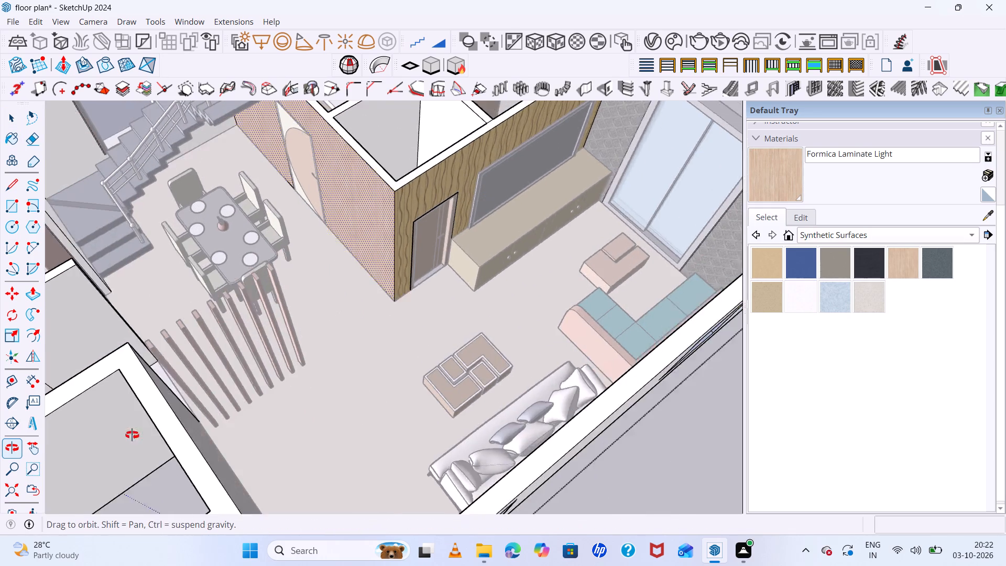
{"action": "middle_click_drag", "start_coordinate": [132, 435], "coordinate": [277, 326]}
{"action": "scroll", "coordinate": [116, 247], "scroll_direction": "down", "scroll_amount": 4}
{"action": "left_click", "coordinate": [84, 270]}
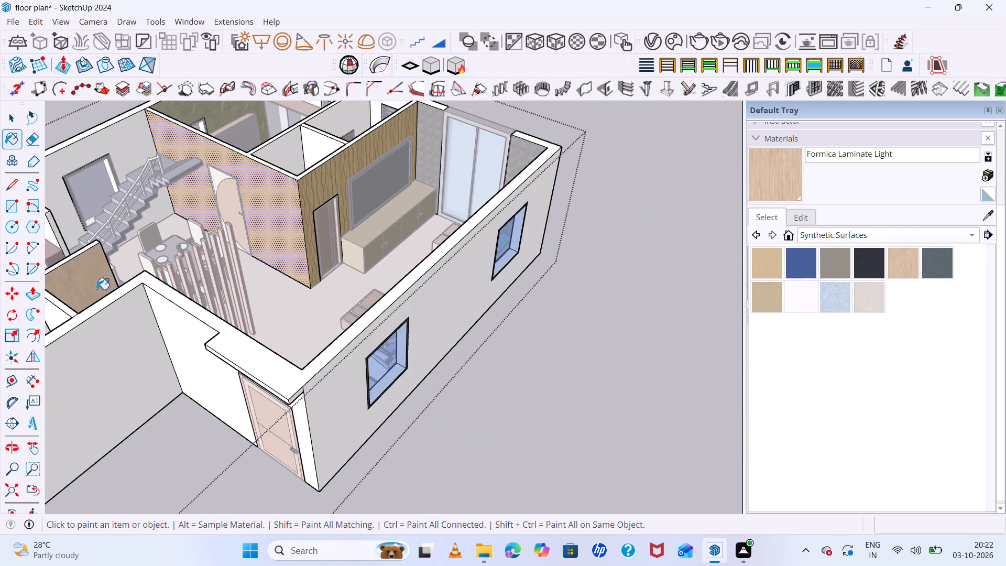
{"action": "middle_click_drag", "start_coordinate": [134, 307], "coordinate": [31, 480]}
{"action": "scroll", "coordinate": [58, 427], "scroll_direction": "down", "scroll_amount": 1}
{"action": "scroll", "coordinate": [123, 261], "scroll_direction": "up", "scroll_amount": 5}
{"action": "left_click", "coordinate": [61, 325]}
{"action": "middle_click_drag", "start_coordinate": [154, 339], "coordinate": [178, 375]}
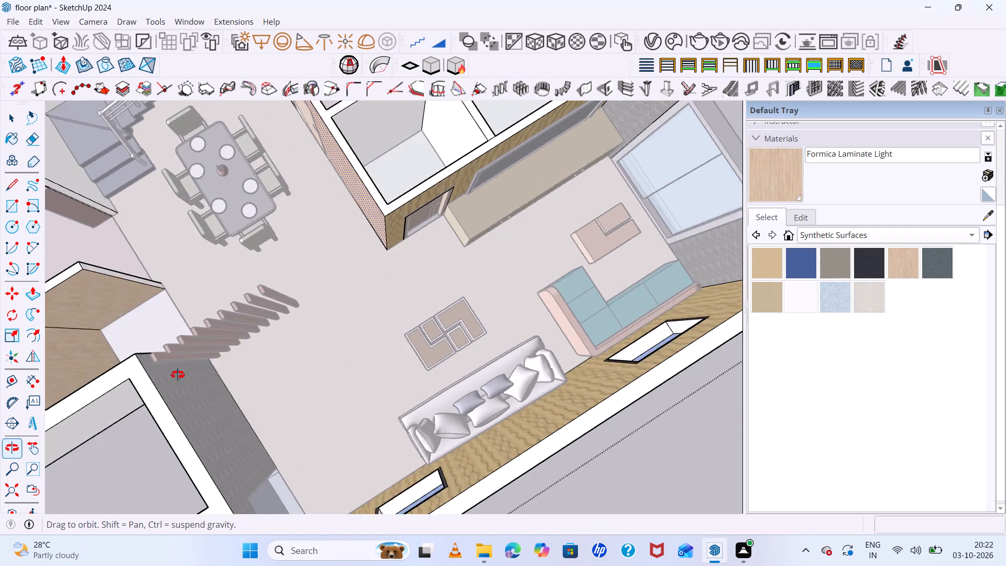
{"action": "middle_click_drag", "start_coordinate": [178, 375], "coordinate": [264, 469]}
{"action": "scroll", "coordinate": [125, 310], "scroll_direction": "up", "scroll_amount": 4}
{"action": "left_click", "coordinate": [138, 353]}
{"action": "scroll", "coordinate": [193, 312], "scroll_direction": "down", "scroll_amount": 13}
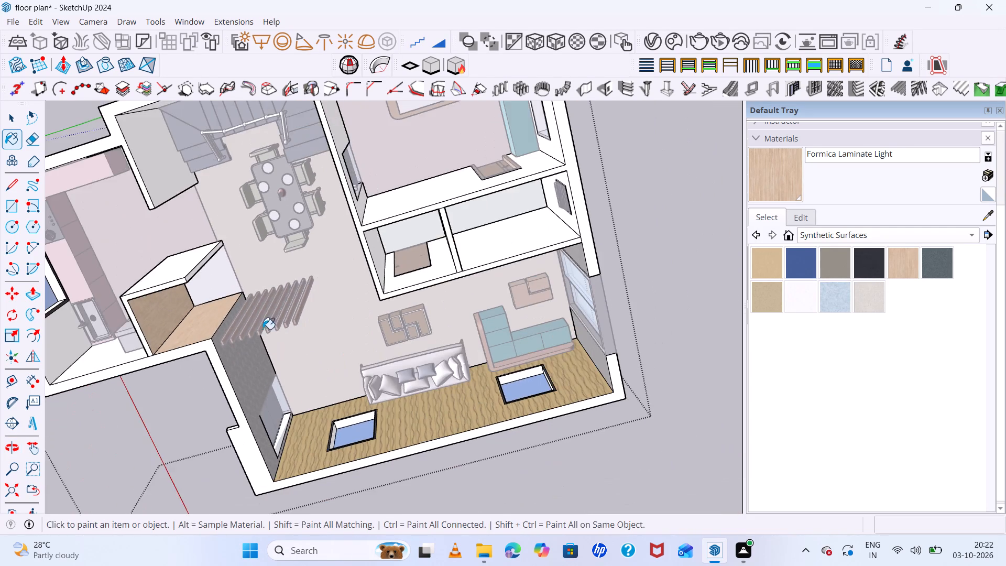
Paint the kitchen's inner walls with Formica Graystone from Synthetic Surfaces.
{"action": "middle_click_drag", "start_coordinate": [261, 329], "coordinate": [243, 195]}
{"action": "scroll", "coordinate": [111, 259], "scroll_direction": "up", "scroll_amount": 18}
{"action": "middle_click_drag", "start_coordinate": [251, 330], "coordinate": [217, 321]}
{"action": "scroll", "coordinate": [223, 310], "scroll_direction": "up", "scroll_amount": 1}
{"action": "scroll", "coordinate": [226, 302], "scroll_direction": "down", "scroll_amount": 20}
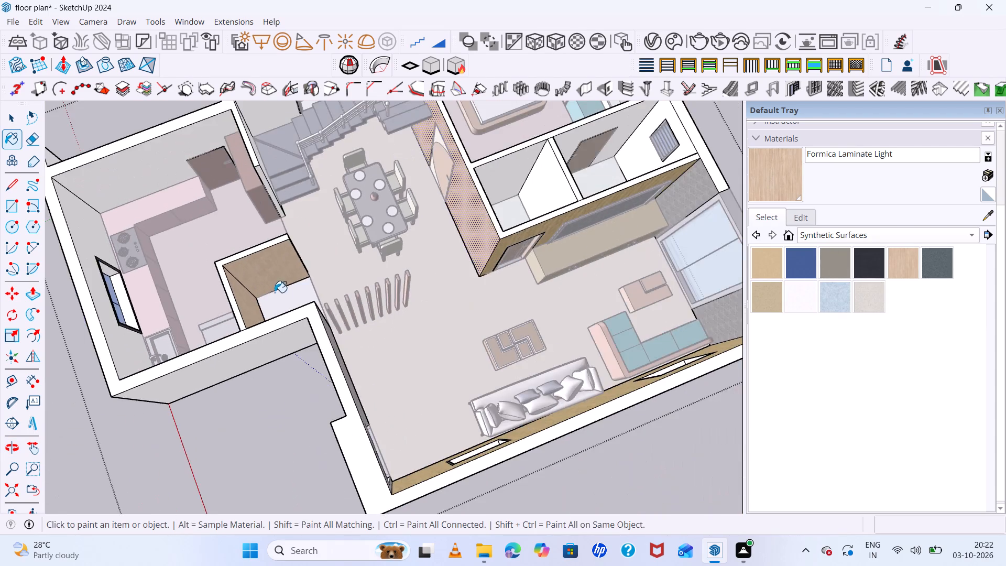
{"action": "scroll", "coordinate": [283, 300], "scroll_direction": "down", "scroll_amount": 3}
{"action": "middle_click_drag", "start_coordinate": [296, 303], "coordinate": [209, 197]}
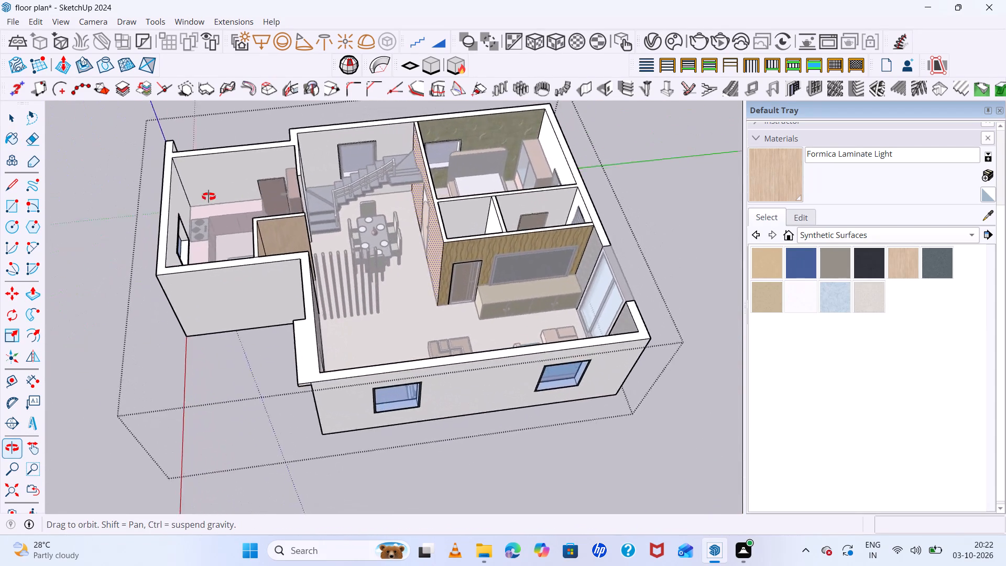
{"action": "middle_click_drag", "start_coordinate": [209, 197], "coordinate": [104, 195]}
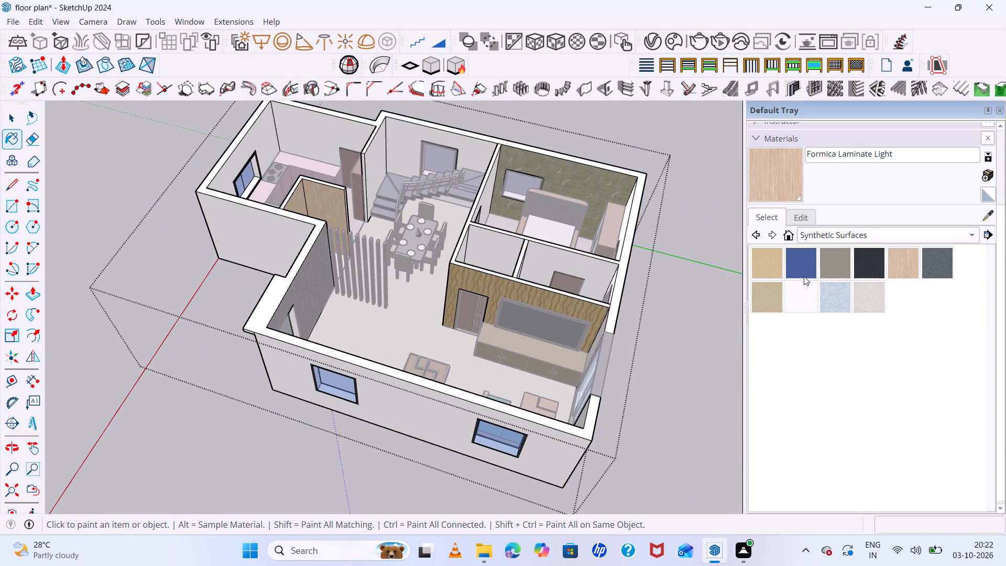
{"action": "left_click", "coordinate": [836, 297]}
{"action": "scroll", "coordinate": [390, 199], "scroll_direction": "up", "scroll_amount": 4}
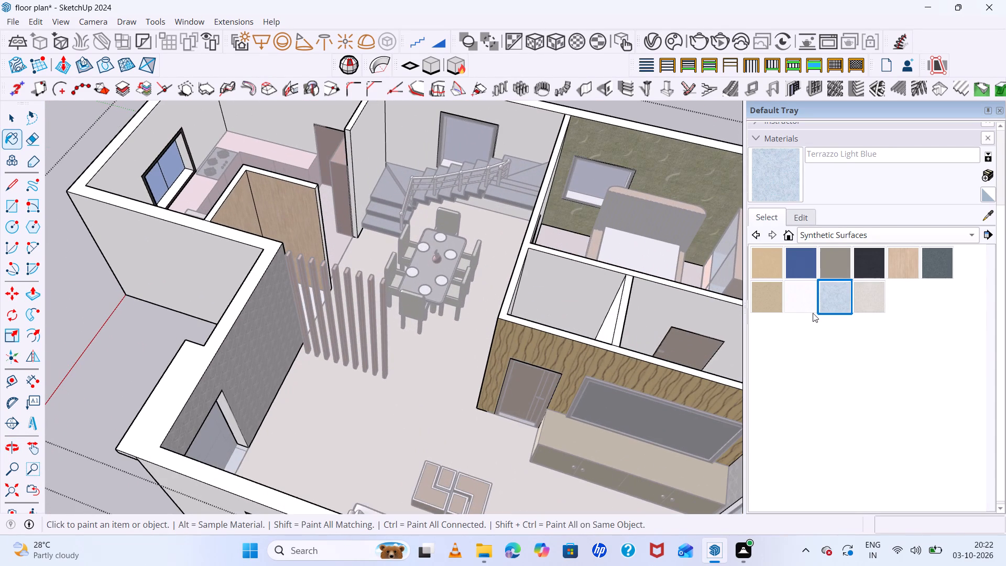
{"action": "left_click", "coordinate": [794, 303]}
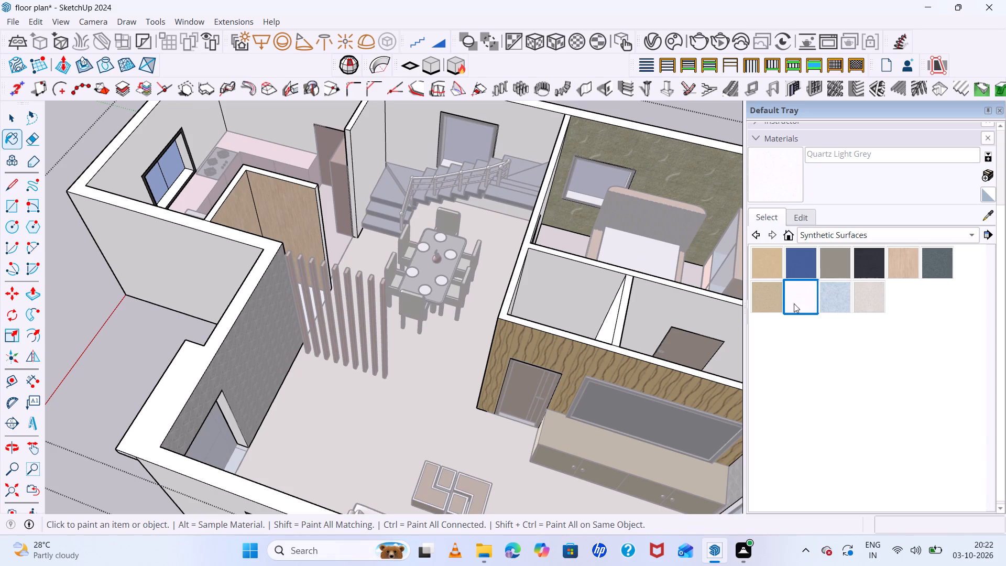
{"action": "left_click", "coordinate": [827, 262]}
{"action": "scroll", "coordinate": [217, 165], "scroll_direction": "up", "scroll_amount": 4}
{"action": "left_click", "coordinate": [196, 124]}
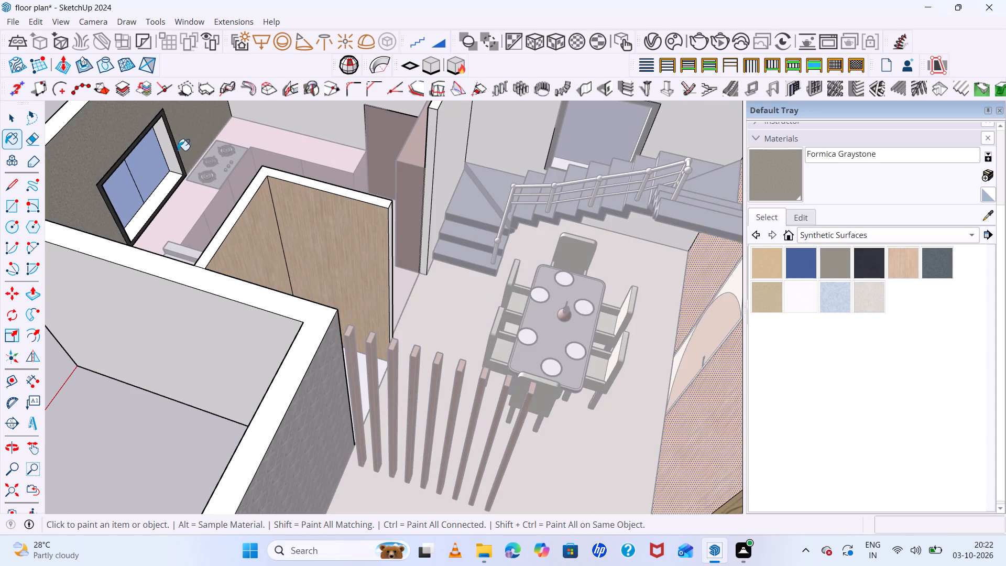
{"action": "scroll", "coordinate": [177, 152], "scroll_direction": "down", "scroll_amount": 6}
{"action": "left_click", "coordinate": [255, 118]}
{"action": "scroll", "coordinate": [220, 144], "scroll_direction": "down", "scroll_amount": 6}
{"action": "middle_click_drag", "start_coordinate": [207, 183], "coordinate": [48, 366]}
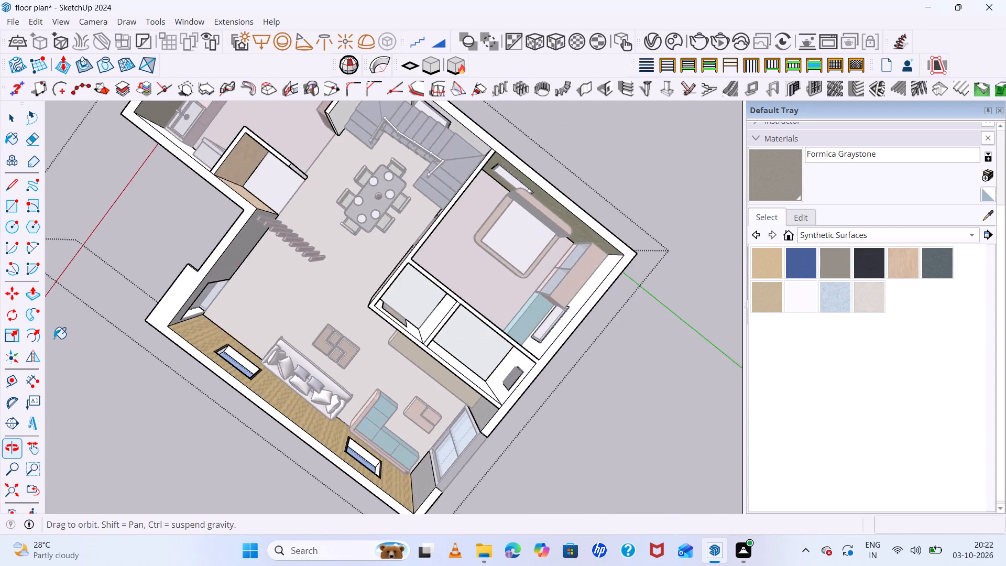
{"action": "scroll", "coordinate": [345, 163], "scroll_direction": "up", "scroll_amount": 10}
{"action": "left_click", "coordinate": [57, 190]}
{"action": "scroll", "coordinate": [199, 187], "scroll_direction": "down", "scroll_amount": 3}
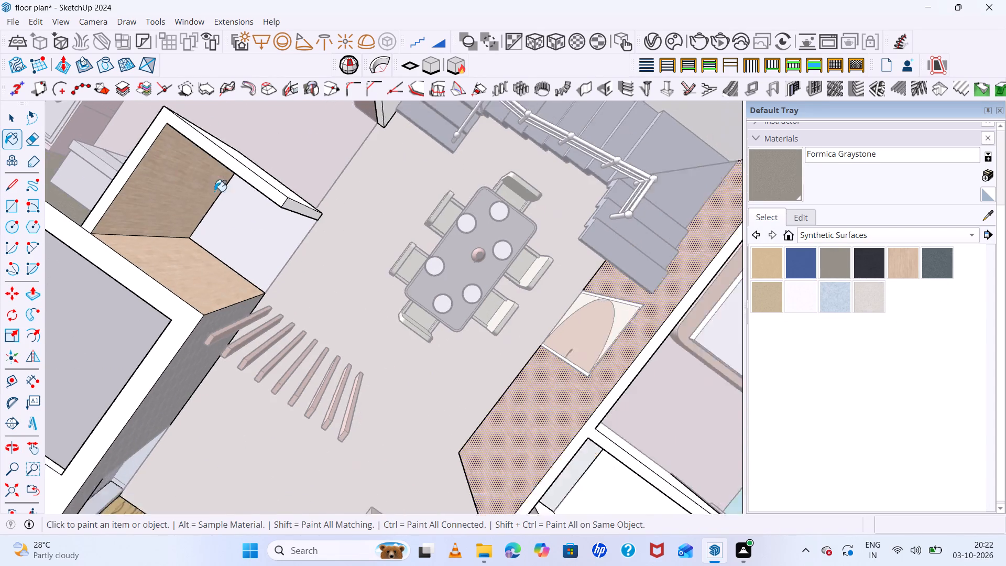
{"action": "scroll", "coordinate": [214, 191], "scroll_direction": "down", "scroll_amount": 10}
Paint the bedroom's door wall and the window wall behind the wardrobe with Formica Graystone, and leave the house group.
{"action": "middle_click_drag", "start_coordinate": [240, 251], "coordinate": [206, 150]}
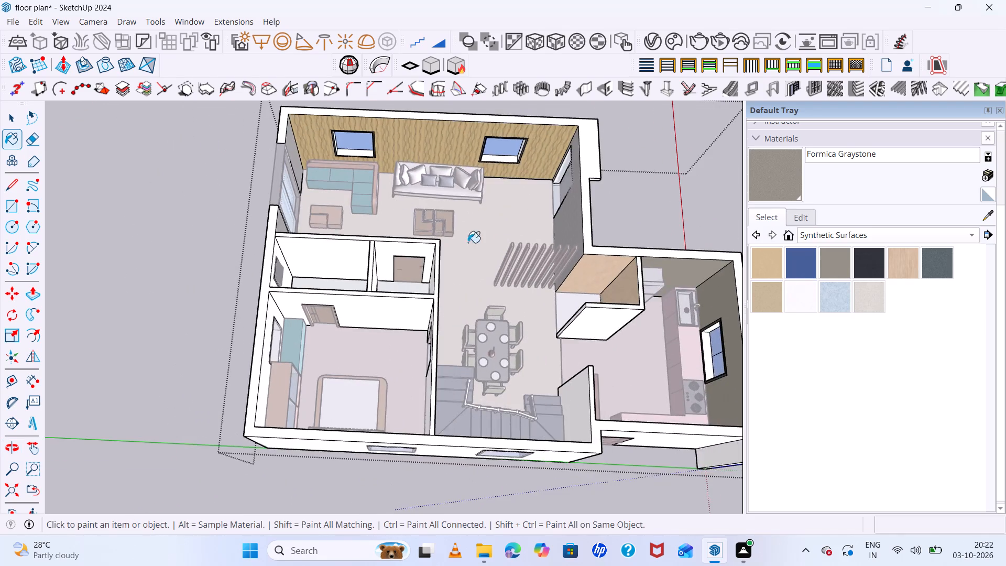
{"action": "scroll", "coordinate": [539, 251], "scroll_direction": "up", "scroll_amount": 6}
{"action": "scroll", "coordinate": [332, 213], "scroll_direction": "down", "scroll_amount": 7}
{"action": "middle_click_drag", "start_coordinate": [401, 312], "coordinate": [162, 320]}
{"action": "scroll", "coordinate": [342, 226], "scroll_direction": "up", "scroll_amount": 2}
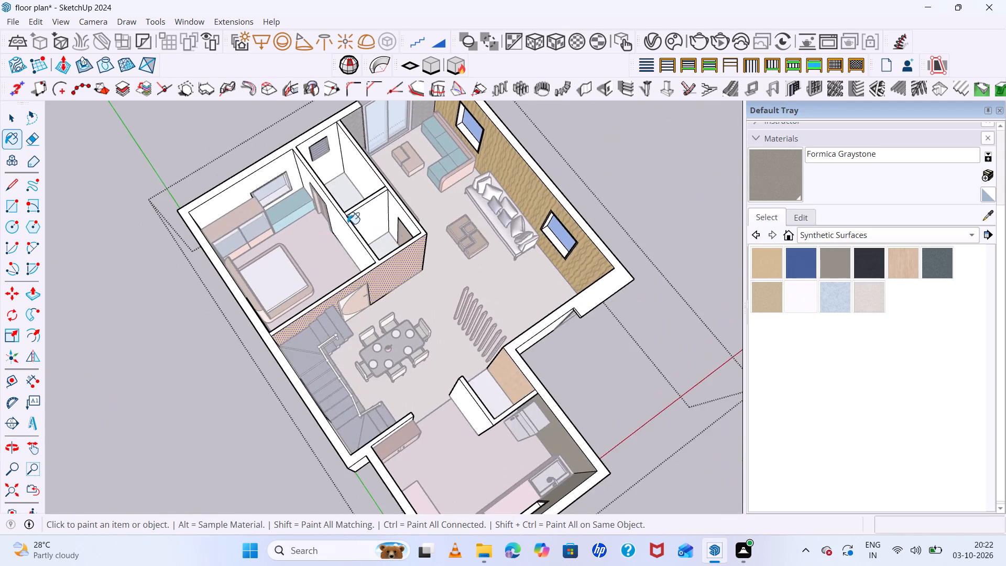
{"action": "scroll", "coordinate": [347, 224], "scroll_direction": "up", "scroll_amount": 8}
{"action": "middle_click_drag", "start_coordinate": [344, 244], "coordinate": [422, 191]}
{"action": "left_click", "coordinate": [370, 233]}
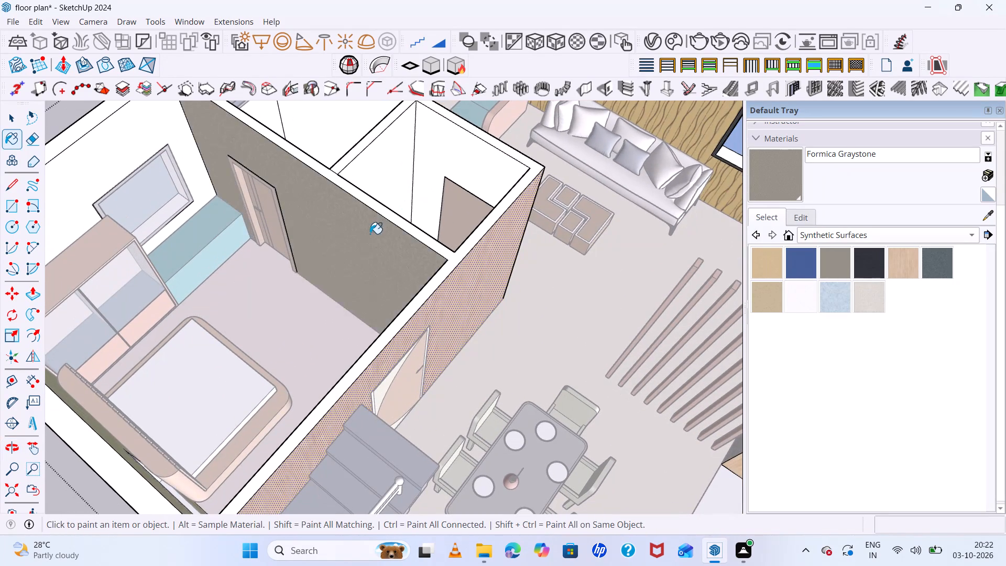
{"action": "left_click", "coordinate": [154, 126]}
{"action": "middle_click_drag", "start_coordinate": [278, 256], "coordinate": [0, 271]}
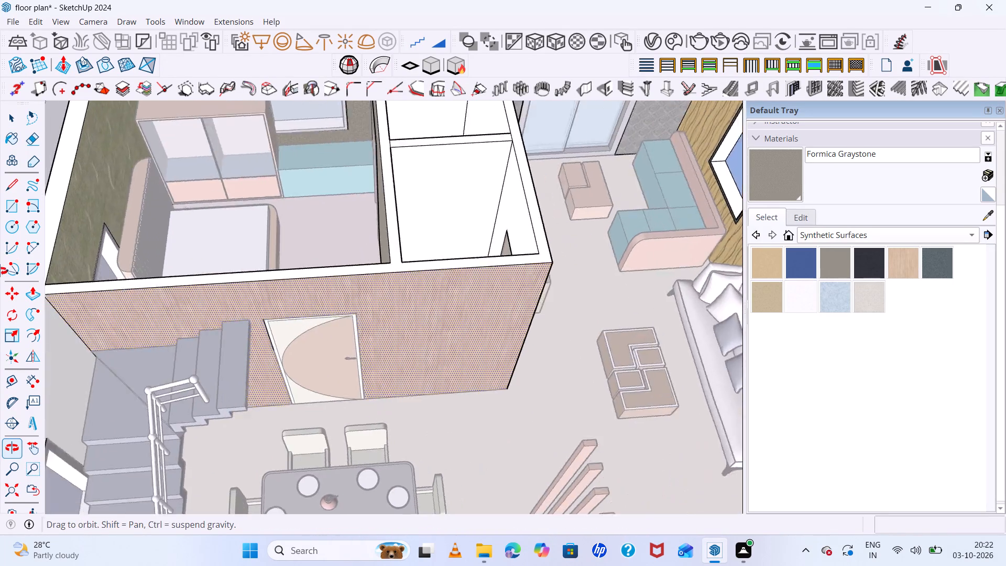
{"action": "middle_click_drag", "start_coordinate": [0, 271], "coordinate": [126, 292]}
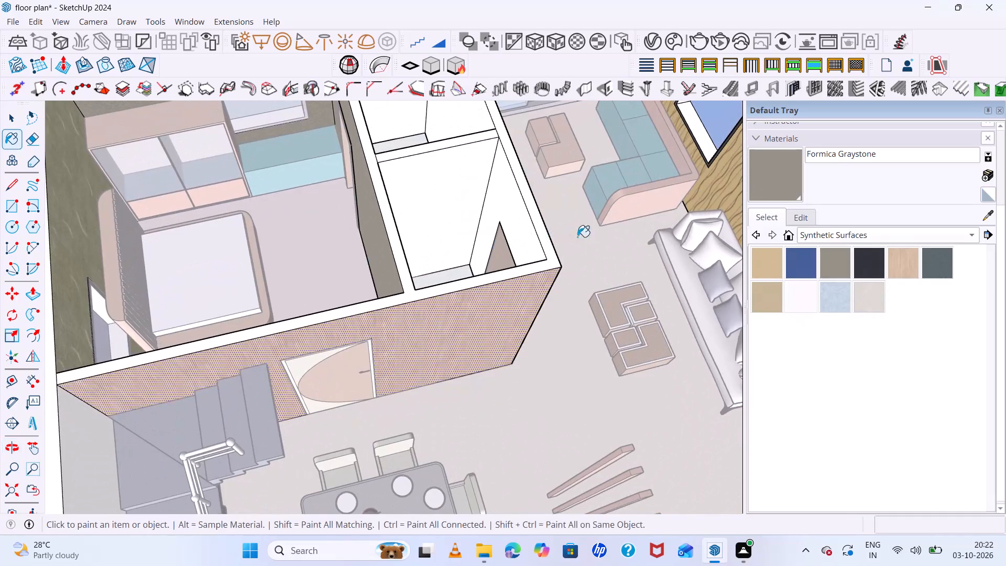
{"action": "key", "text": "space"}
{"action": "left_click", "coordinate": [569, 345]}
{"action": "scroll", "coordinate": [466, 328], "scroll_direction": "down", "scroll_amount": 7}
{"action": "middle_click_drag", "start_coordinate": [497, 339], "coordinate": [467, 290]}
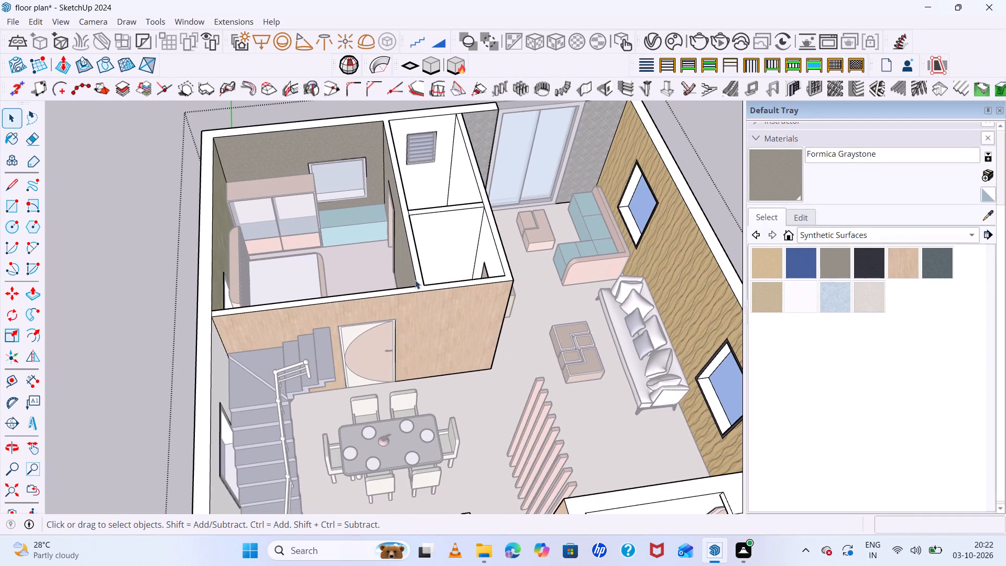
{"action": "left_click", "coordinate": [80, 265]}
Open the house group and paint the smaller room behind the TV wall with Water Stream Shallow from the Water materials.
{"action": "scroll", "coordinate": [93, 255], "scroll_direction": "down", "scroll_amount": 6}
{"action": "middle_click_drag", "start_coordinate": [428, 331], "coordinate": [353, 267]}
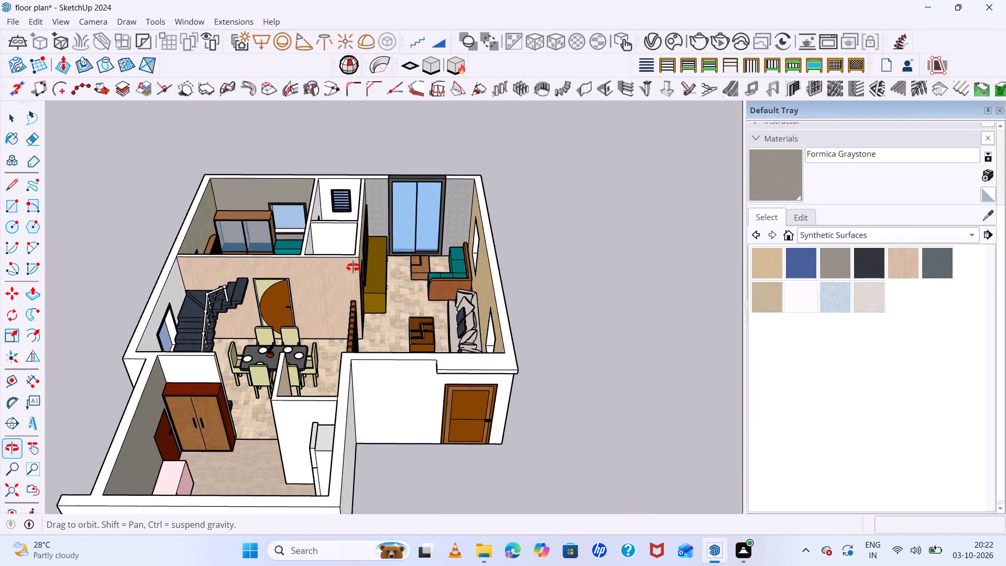
{"action": "middle_click_drag", "start_coordinate": [353, 267], "coordinate": [121, 325]}
{"action": "scroll", "coordinate": [293, 243], "scroll_direction": "up", "scroll_amount": 5}
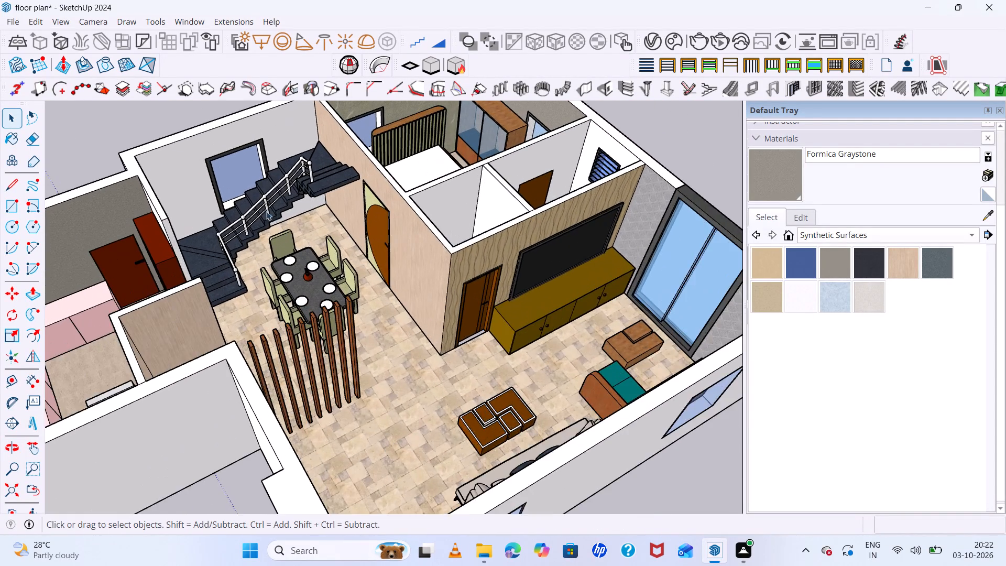
{"action": "scroll", "coordinate": [255, 208], "scroll_direction": "up", "scroll_amount": 4}
{"action": "scroll", "coordinate": [247, 204], "scroll_direction": "down", "scroll_amount": 6}
{"action": "scroll", "coordinate": [480, 167], "scroll_direction": "up", "scroll_amount": 8}
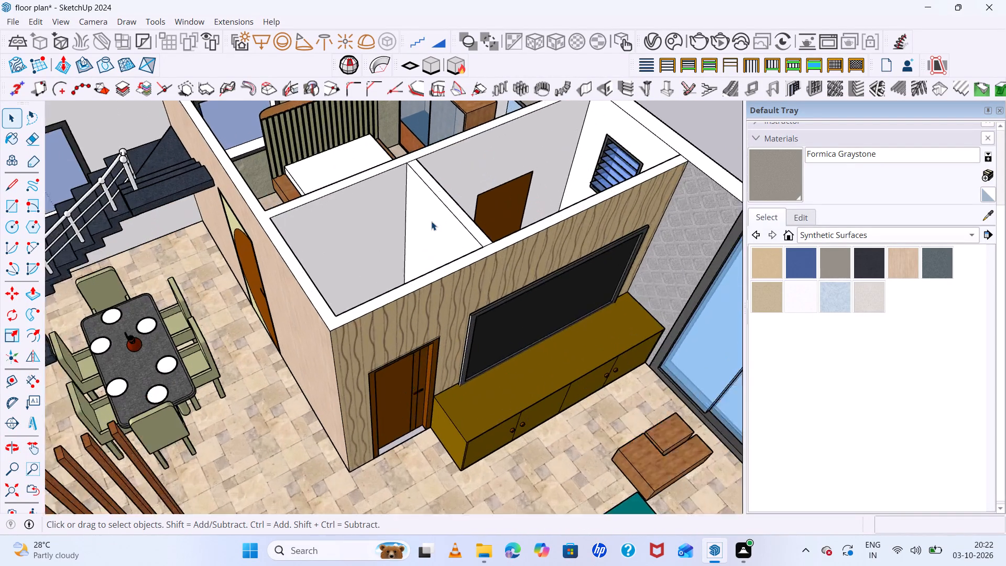
{"action": "scroll", "coordinate": [431, 221], "scroll_direction": "up", "scroll_amount": 1}
{"action": "middle_click_drag", "start_coordinate": [433, 259], "coordinate": [442, 339]}
{"action": "left_click", "coordinate": [445, 326]}
{"action": "double_click", "coordinate": [445, 326]}
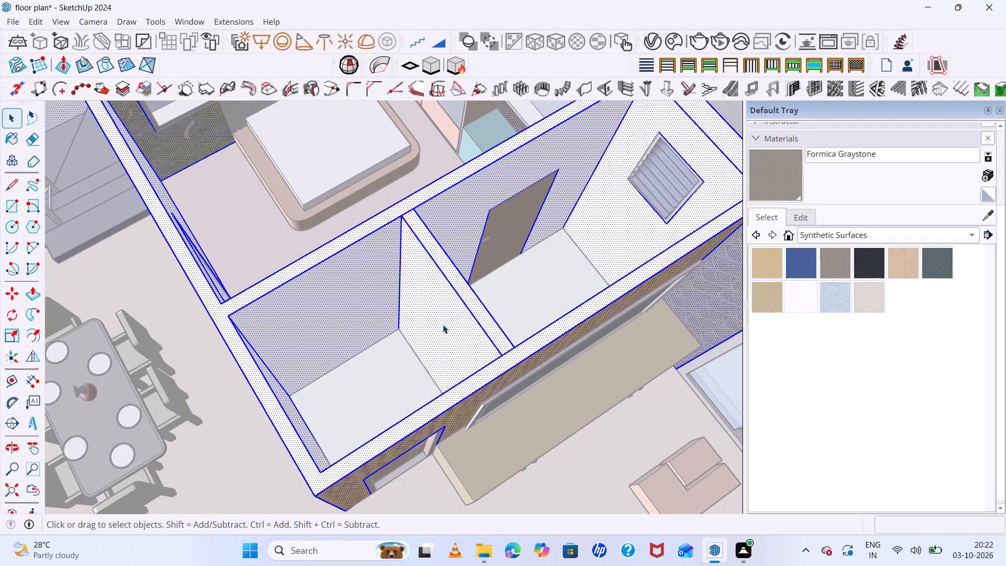
{"action": "left_click", "coordinate": [443, 324]}
{"action": "left_click", "coordinate": [443, 324]}
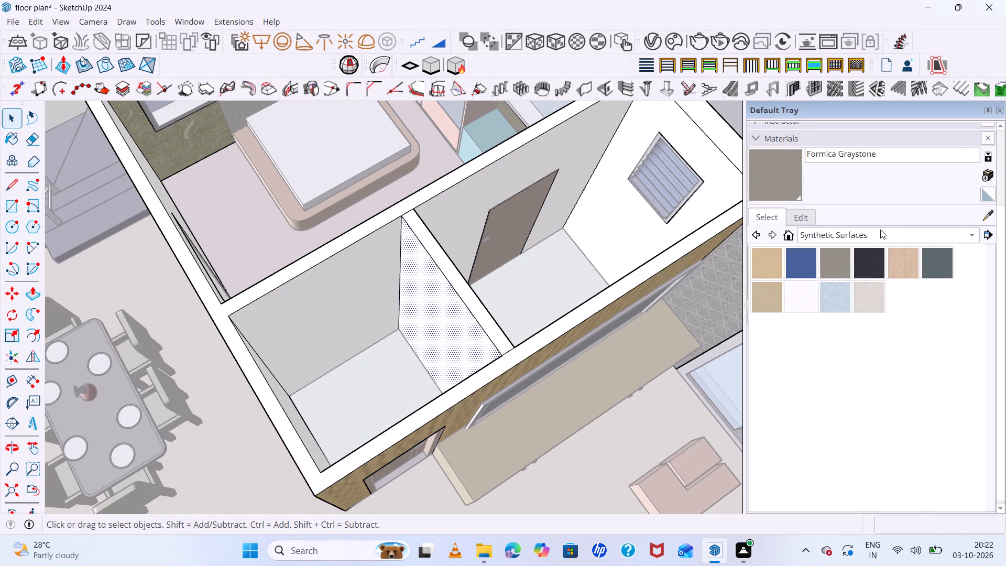
{"action": "left_click", "coordinate": [879, 238]}
{"action": "left_click", "coordinate": [863, 252]}
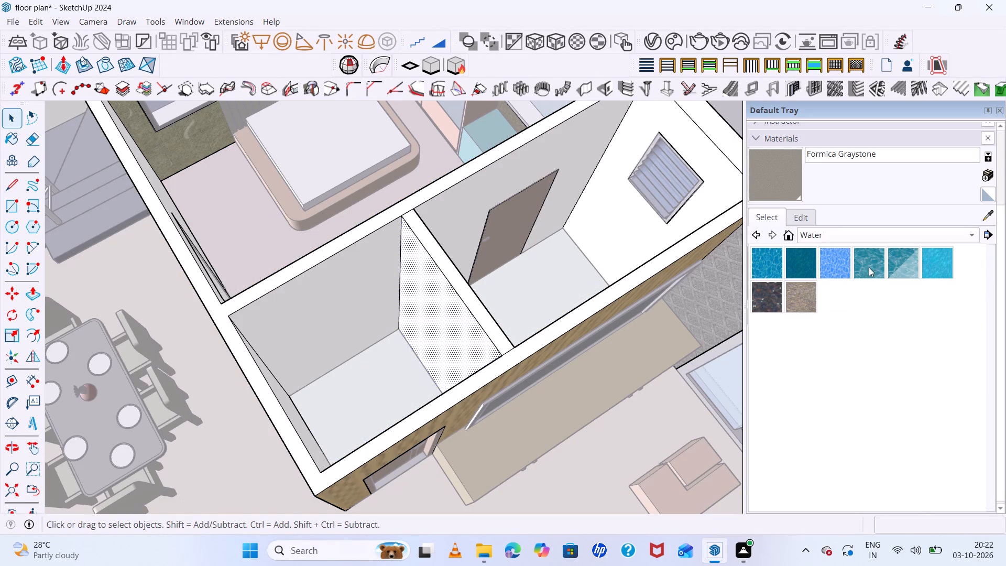
{"action": "left_click", "coordinate": [803, 290]}
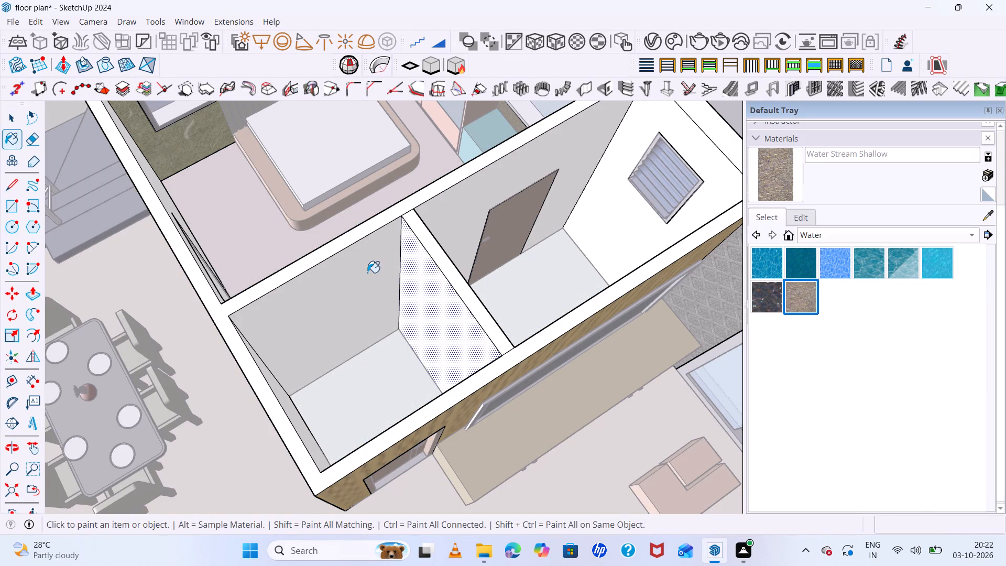
{"action": "left_click", "coordinate": [367, 273]}
{"action": "left_click", "coordinate": [431, 296]}
{"action": "middle_click_drag", "start_coordinate": [469, 317], "coordinate": [349, 366]}
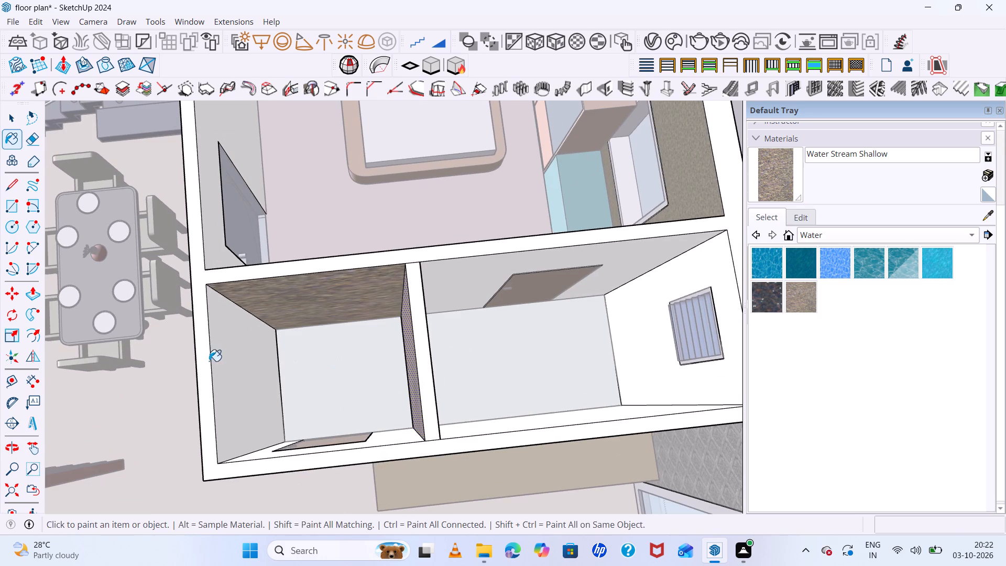
{"action": "left_click", "coordinate": [232, 360]}
Paint the walls of the adjoining room with the louvred window in Water Stream Shallow, and leave the house group.
{"action": "middle_click_drag", "start_coordinate": [507, 329], "coordinate": [508, 288]}
{"action": "middle_click", "coordinate": [508, 288]}
{"action": "left_click", "coordinate": [480, 262]}
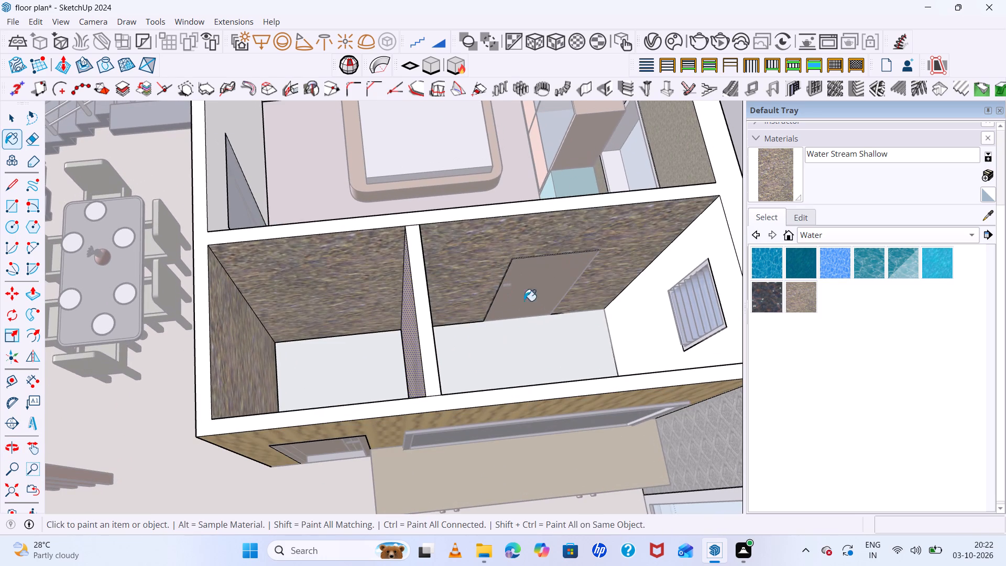
{"action": "middle_click_drag", "start_coordinate": [504, 367], "coordinate": [508, 420]}
{"action": "scroll", "coordinate": [552, 410], "scroll_direction": "up", "scroll_amount": 5}
{"action": "left_click", "coordinate": [576, 425]}
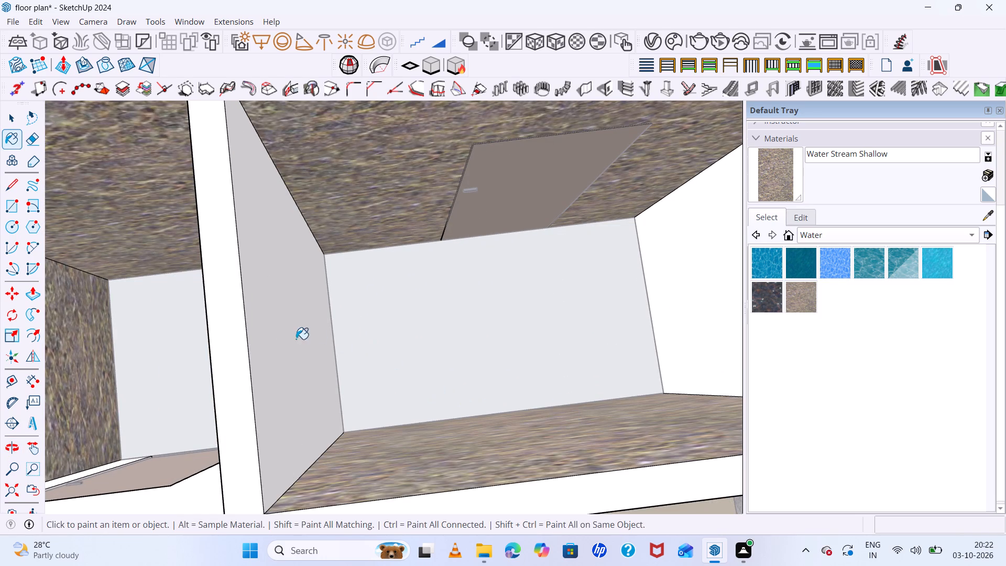
{"action": "left_click", "coordinate": [296, 339]}
{"action": "left_click", "coordinate": [712, 239]}
{"action": "left_click", "coordinate": [508, 298]}
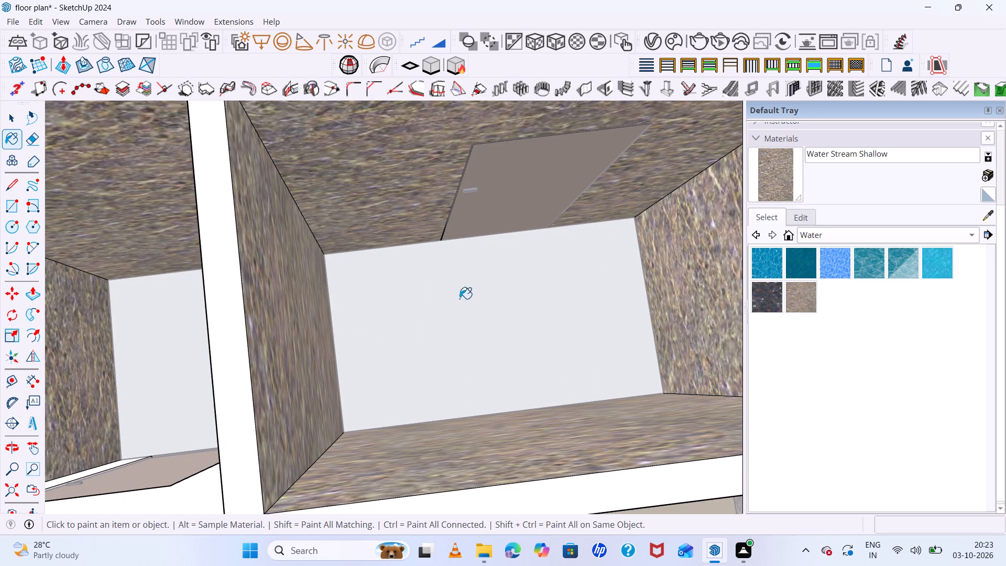
{"action": "scroll", "coordinate": [468, 283], "scroll_direction": "down", "scroll_amount": 12}
{"action": "key", "text": "space"}
{"action": "left_click", "coordinate": [613, 173]}
Examine the wall finishes of the two small rooms, bedroom, living, dining and kitchen areas from several angles.
{"action": "scroll", "coordinate": [532, 199], "scroll_direction": "down", "scroll_amount": 3}
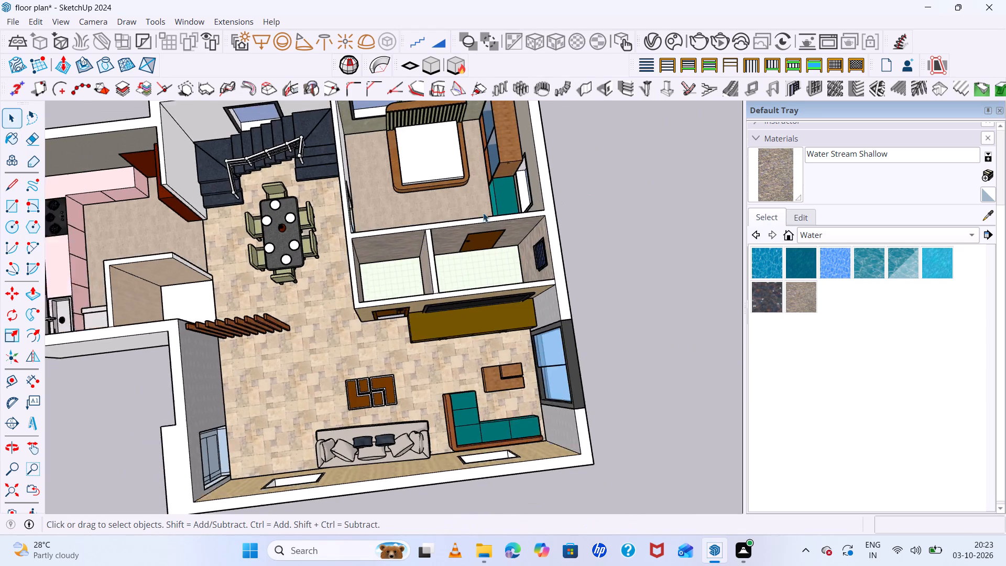
{"action": "scroll", "coordinate": [483, 213], "scroll_direction": "down", "scroll_amount": 2}
{"action": "scroll", "coordinate": [494, 265], "scroll_direction": "up", "scroll_amount": 11}
{"action": "middle_click_drag", "start_coordinate": [393, 271], "coordinate": [598, 200]}
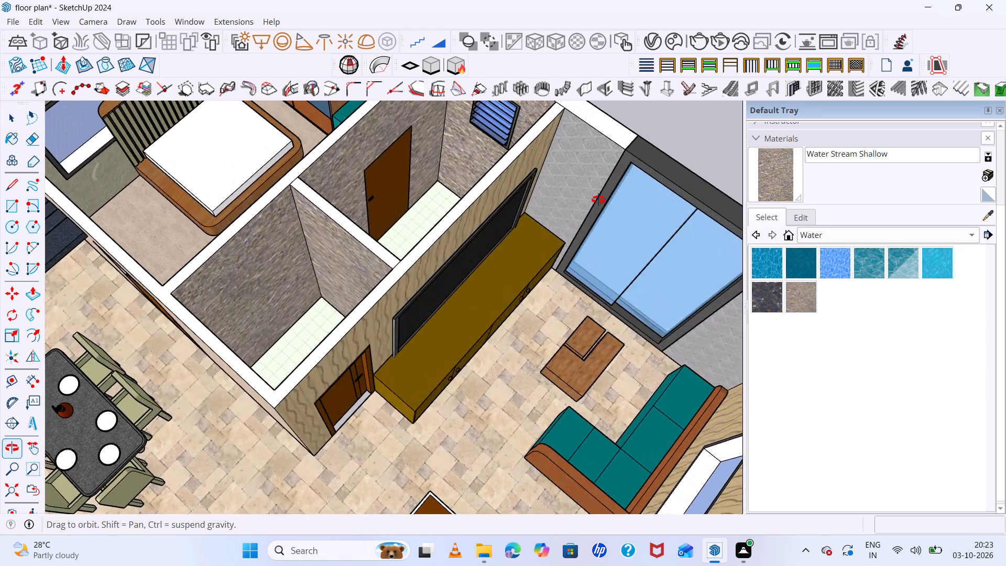
{"action": "middle_click_drag", "start_coordinate": [598, 200], "coordinate": [274, 128]}
{"action": "scroll", "coordinate": [275, 210], "scroll_direction": "down", "scroll_amount": 12}
{"action": "middle_click_drag", "start_coordinate": [359, 277], "coordinate": [551, 257]}
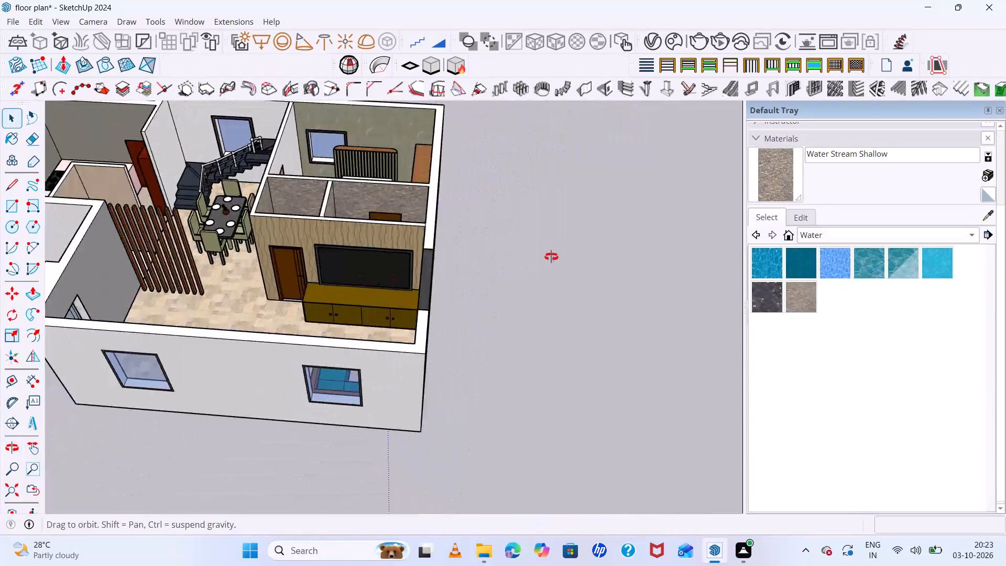
{"action": "middle_click_drag", "start_coordinate": [551, 257], "coordinate": [712, 117]}
{"action": "scroll", "coordinate": [712, 117], "scroll_direction": "up", "scroll_amount": 1}
{"action": "scroll", "coordinate": [499, 200], "scroll_direction": "down", "scroll_amount": 13}
{"action": "middle_click_drag", "start_coordinate": [341, 260], "coordinate": [593, 358]}
{"action": "scroll", "coordinate": [330, 337], "scroll_direction": "up", "scroll_amount": 9}
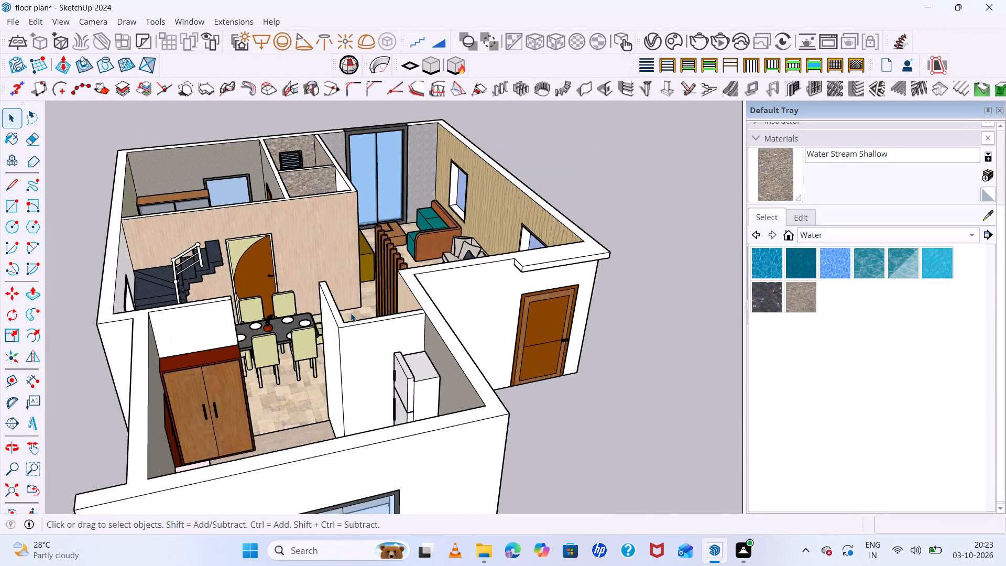
{"action": "scroll", "coordinate": [351, 313], "scroll_direction": "up", "scroll_amount": 4}
{"action": "middle_click_drag", "start_coordinate": [346, 313], "coordinate": [324, 421]}
{"action": "scroll", "coordinate": [280, 319], "scroll_direction": "down", "scroll_amount": 14}
{"action": "middle_click_drag", "start_coordinate": [352, 317], "coordinate": [347, 384]}
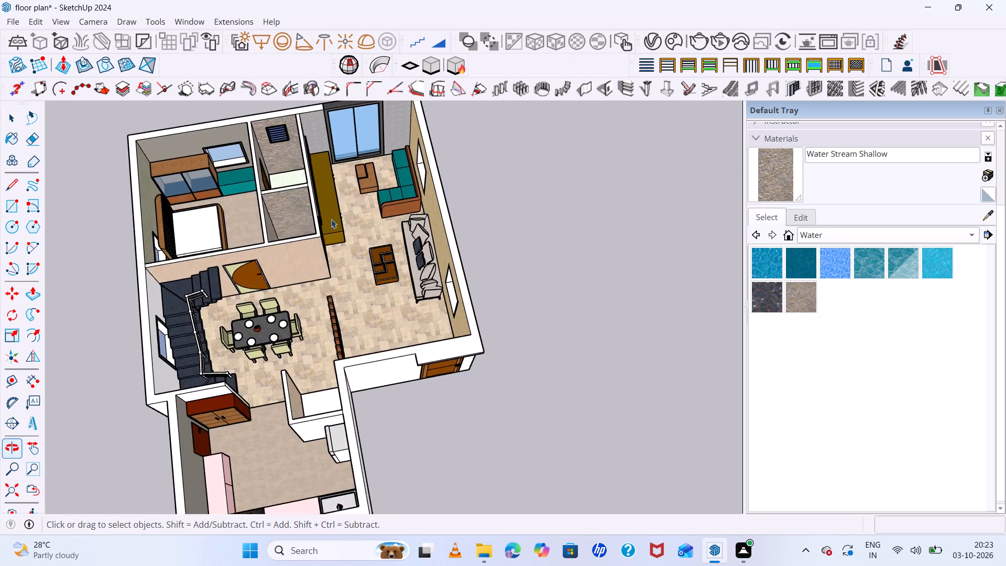
{"action": "scroll", "coordinate": [324, 209], "scroll_direction": "up", "scroll_amount": 7}
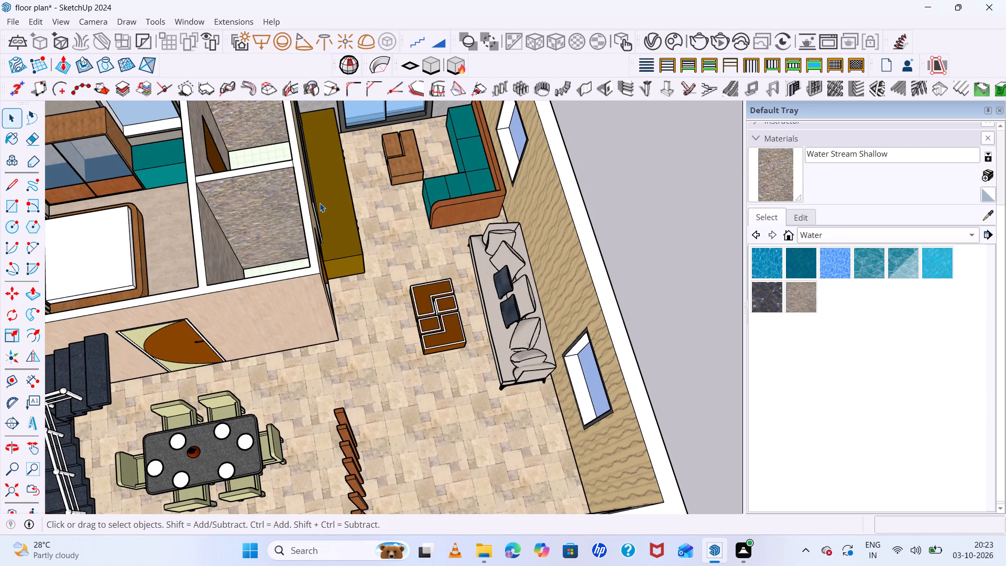
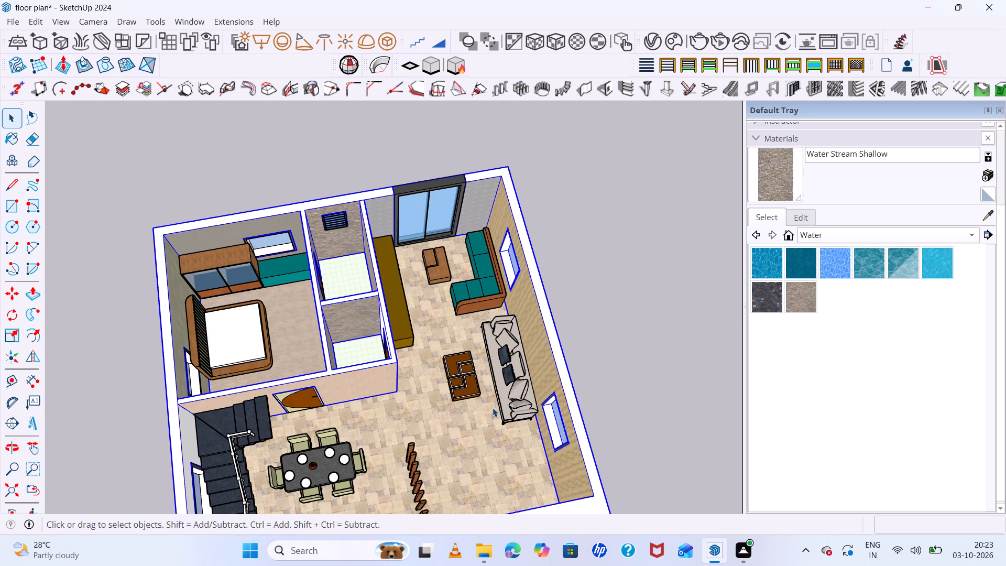
Examine the furnished floor plan around the staircase, dining area and slatted wooden partition.
{"action": "scroll", "coordinate": [497, 231], "scroll_direction": "down", "scroll_amount": 4}
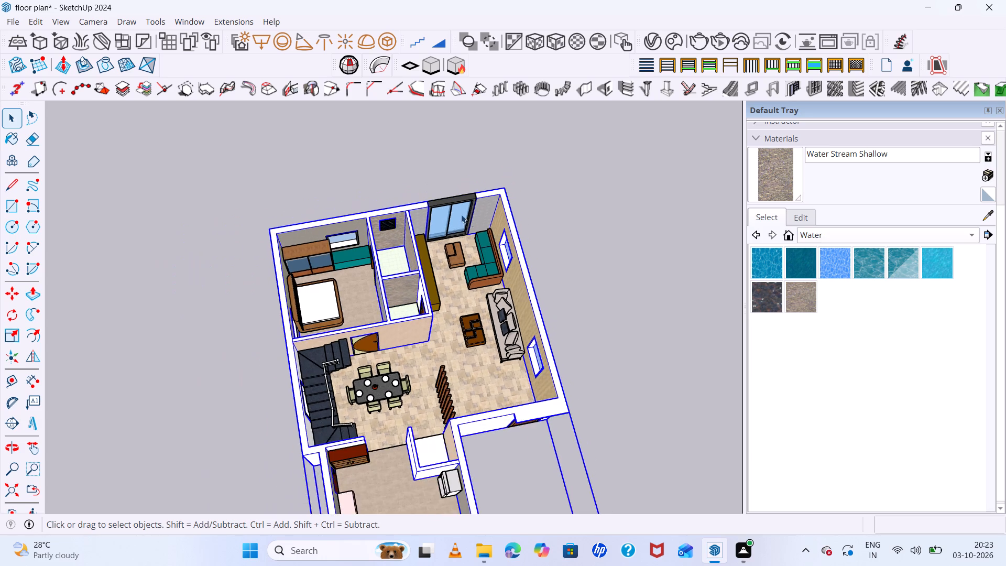
{"action": "scroll", "coordinate": [445, 172], "scroll_direction": "down", "scroll_amount": 4}
{"action": "left_click", "coordinate": [580, 212]}
{"action": "scroll", "coordinate": [499, 352], "scroll_direction": "up", "scroll_amount": 6}
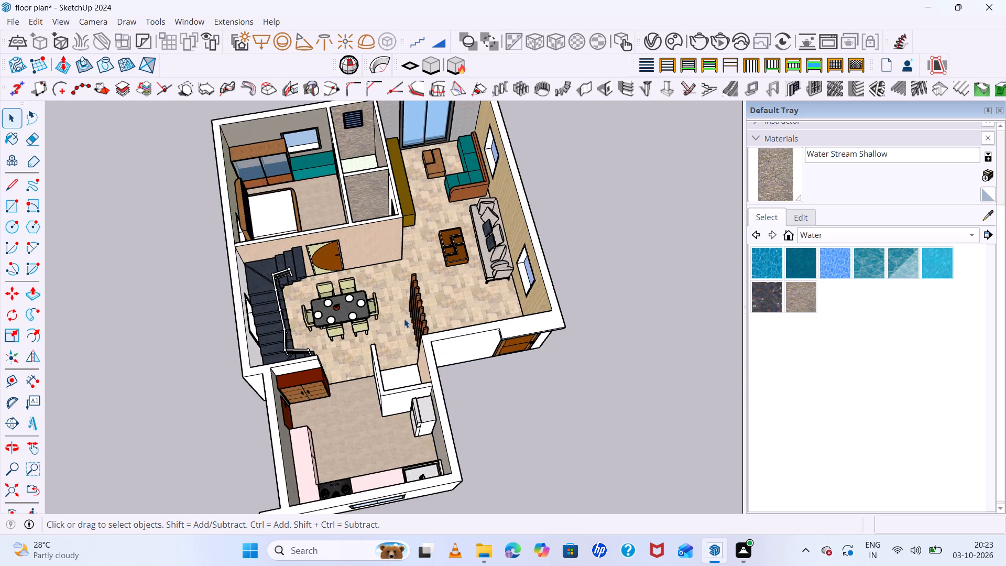
{"action": "scroll", "coordinate": [404, 319], "scroll_direction": "up", "scroll_amount": 1}
{"action": "middle_click_drag", "start_coordinate": [384, 283], "coordinate": [371, 359]}
{"action": "scroll", "coordinate": [369, 349], "scroll_direction": "up", "scroll_amount": 1}
{"action": "scroll", "coordinate": [324, 276], "scroll_direction": "down", "scroll_amount": 9}
{"action": "scroll", "coordinate": [290, 259], "scroll_direction": "up", "scroll_amount": 11}
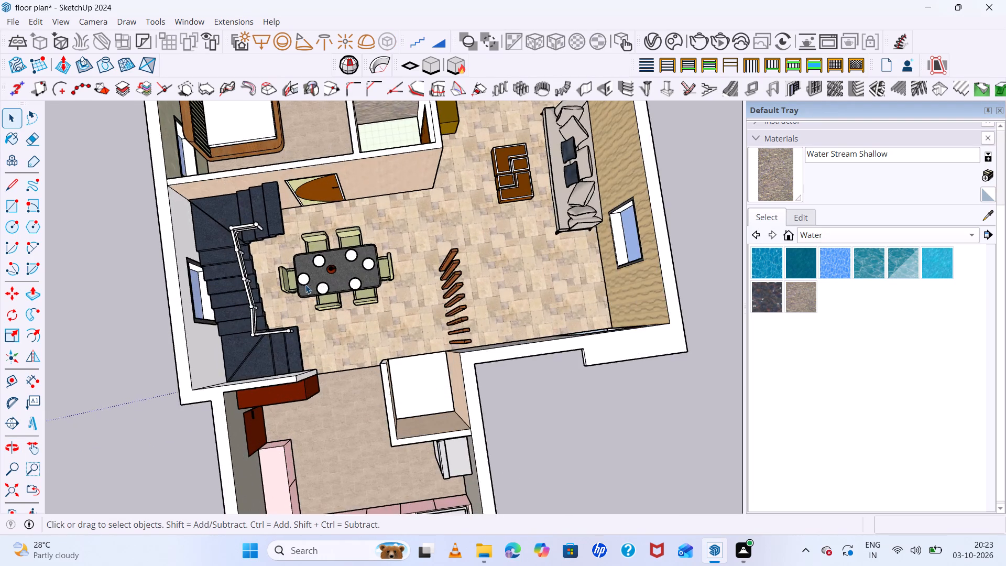
{"action": "middle_click_drag", "start_coordinate": [334, 298], "coordinate": [72, 146]}
{"action": "scroll", "coordinate": [331, 222], "scroll_direction": "up", "scroll_amount": 9}
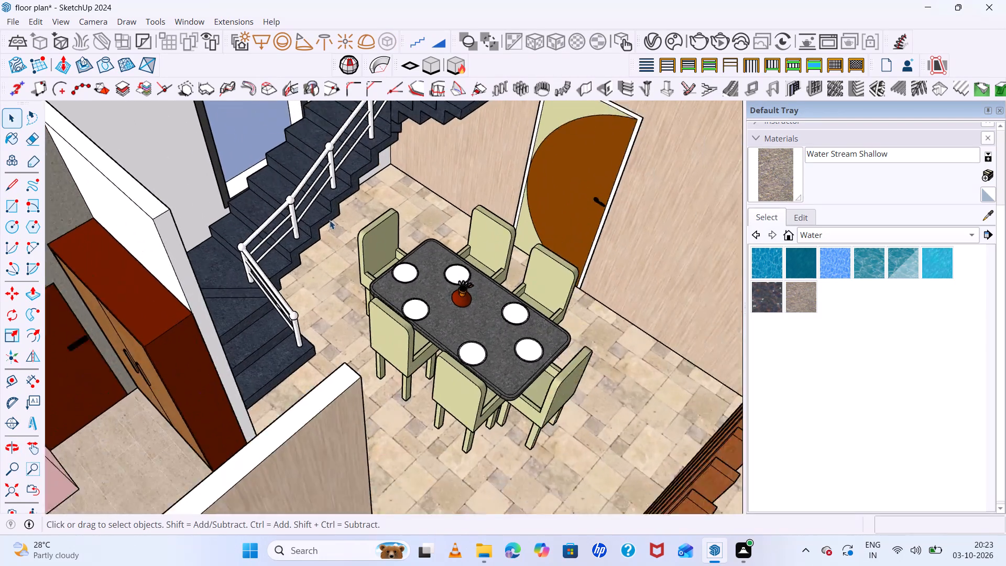
{"action": "scroll", "coordinate": [330, 220], "scroll_direction": "up", "scroll_amount": 8}
{"action": "scroll", "coordinate": [258, 243], "scroll_direction": "down", "scroll_amount": 6}
{"action": "middle_click_drag", "start_coordinate": [351, 263], "coordinate": [319, 233]}
{"action": "scroll", "coordinate": [317, 231], "scroll_direction": "up", "scroll_amount": 1}
{"action": "scroll", "coordinate": [274, 233], "scroll_direction": "down", "scroll_amount": 11}
{"action": "middle_click_drag", "start_coordinate": [401, 303], "coordinate": [438, 362]}
{"action": "scroll", "coordinate": [439, 362], "scroll_direction": "up", "scroll_amount": 5}
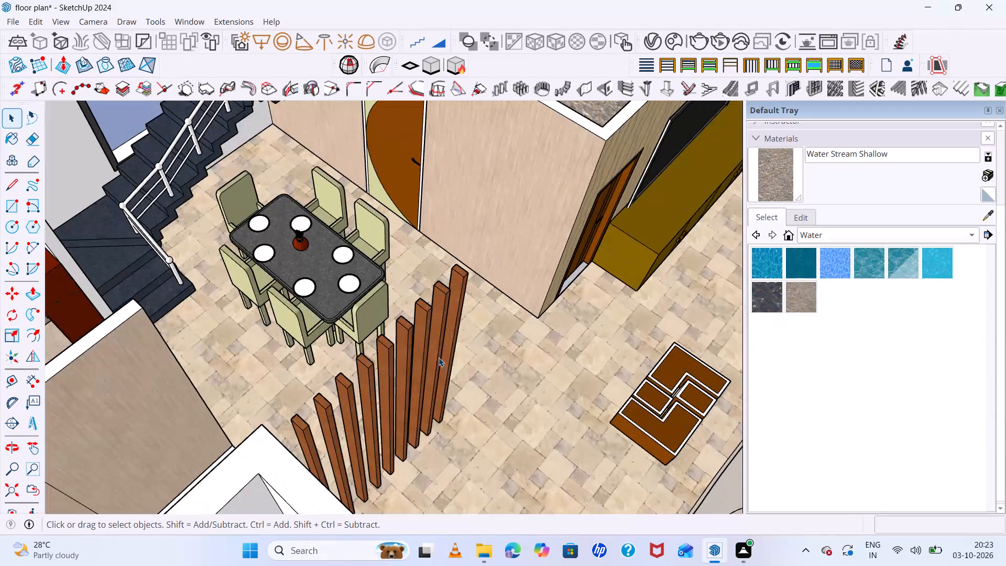
{"action": "middle_click_drag", "start_coordinate": [434, 350], "coordinate": [401, 334]}
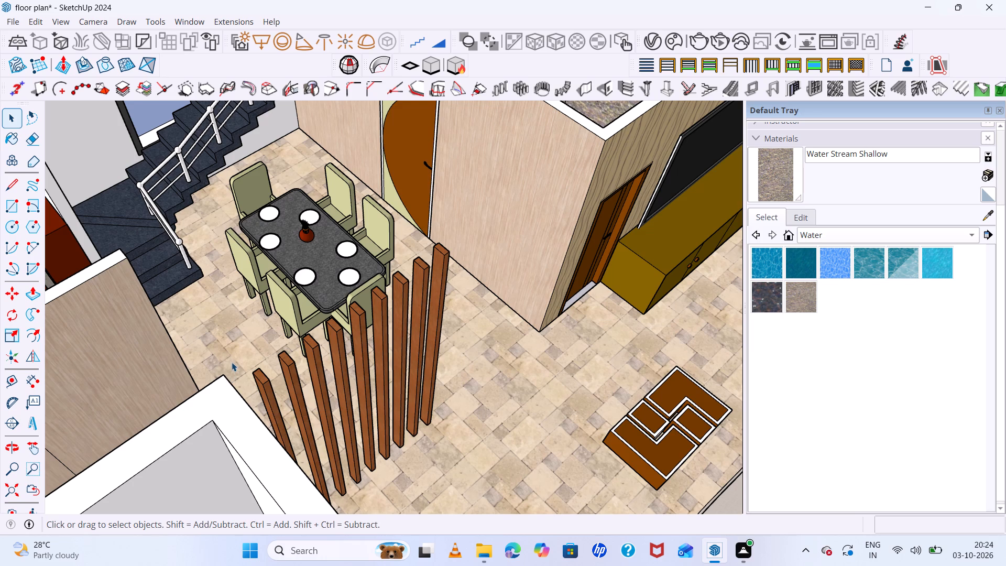
Examine the dining table's plates and flower vase up close.
{"action": "scroll", "coordinate": [618, 529], "scroll_direction": "down", "scroll_amount": 1}
{"action": "scroll", "coordinate": [665, 534], "scroll_direction": "down", "scroll_amount": 1}
{"action": "scroll", "coordinate": [539, 335], "scroll_direction": "down", "scroll_amount": 5}
{"action": "scroll", "coordinate": [484, 347], "scroll_direction": "down", "scroll_amount": 3}
{"action": "middle_click_drag", "start_coordinate": [511, 364], "coordinate": [534, 402]}
{"action": "scroll", "coordinate": [442, 317], "scroll_direction": "up", "scroll_amount": 20}
{"action": "scroll", "coordinate": [442, 317], "scroll_direction": "up", "scroll_amount": 4}
{"action": "middle_click_drag", "start_coordinate": [464, 324], "coordinate": [474, 297]}
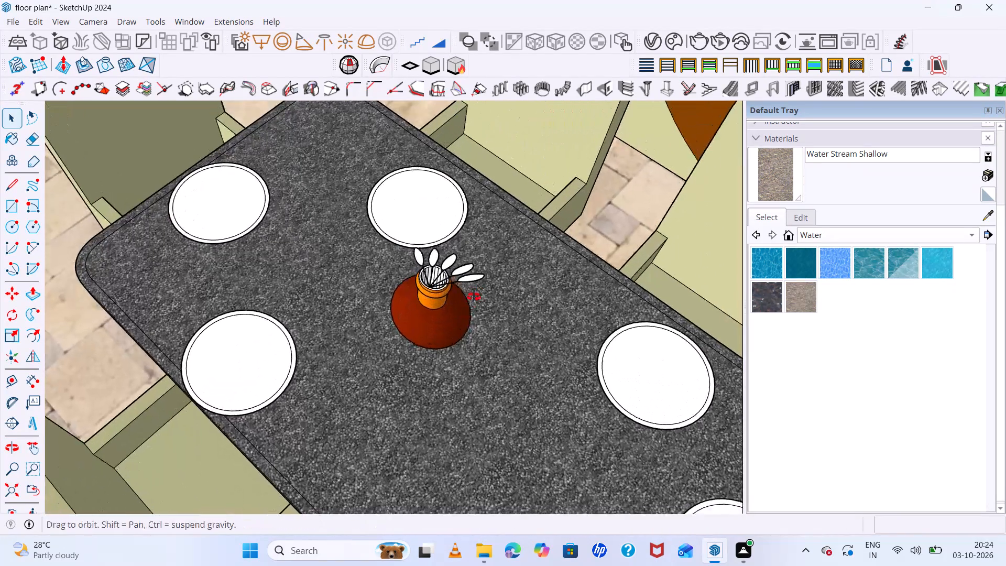
{"action": "middle_click_drag", "start_coordinate": [474, 297], "coordinate": [488, 267]}
{"action": "scroll", "coordinate": [490, 267], "scroll_direction": "down", "scroll_amount": 6}
{"action": "middle_click_drag", "start_coordinate": [476, 369], "coordinate": [386, 337]}
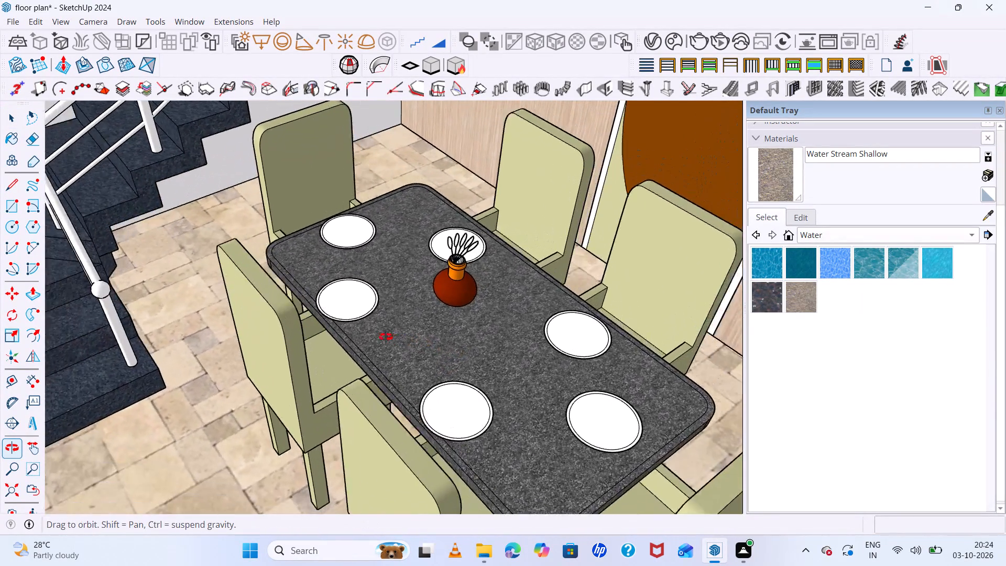
{"action": "middle_click_drag", "start_coordinate": [386, 337], "coordinate": [345, 337]}
Examine the whole house from several sides, including its outer walls, windows and entrance door.
{"action": "scroll", "coordinate": [444, 311], "scroll_direction": "down", "scroll_amount": 20}
{"action": "scroll", "coordinate": [444, 311], "scroll_direction": "down", "scroll_amount": 5}
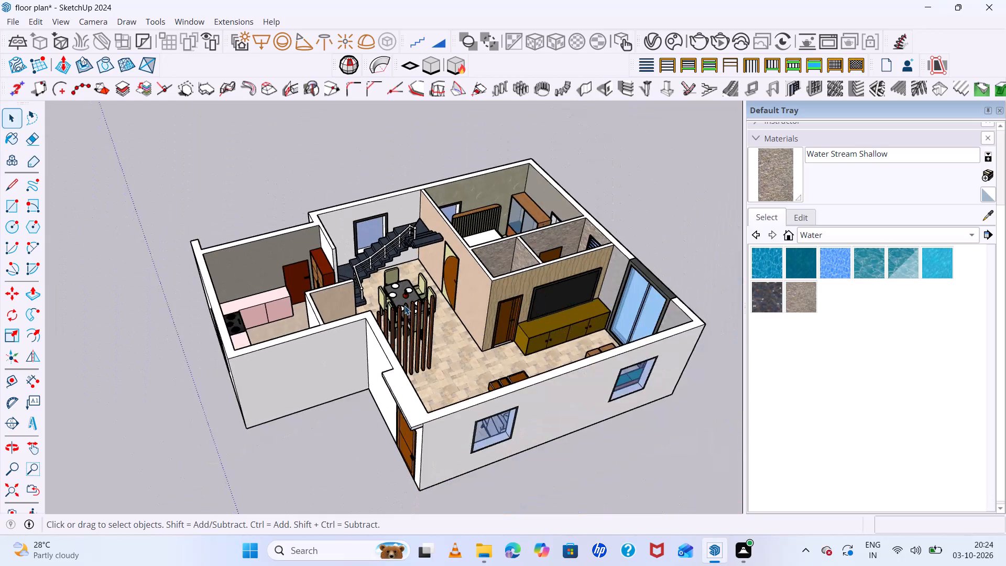
{"action": "scroll", "coordinate": [406, 308], "scroll_direction": "down", "scroll_amount": 5}
{"action": "middle_click_drag", "start_coordinate": [534, 377], "coordinate": [693, 292]}
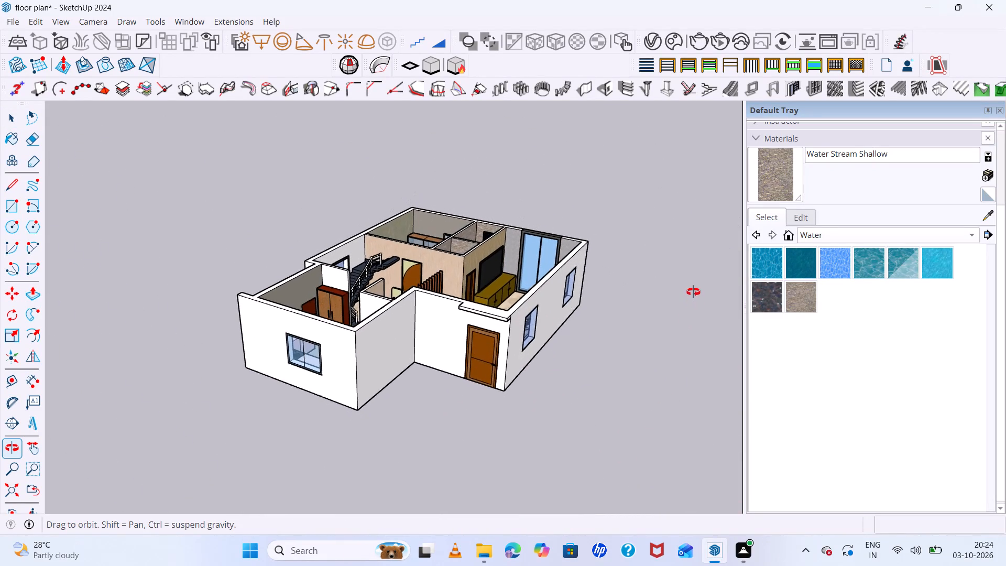
{"action": "middle_click_drag", "start_coordinate": [693, 292], "coordinate": [290, 420]}
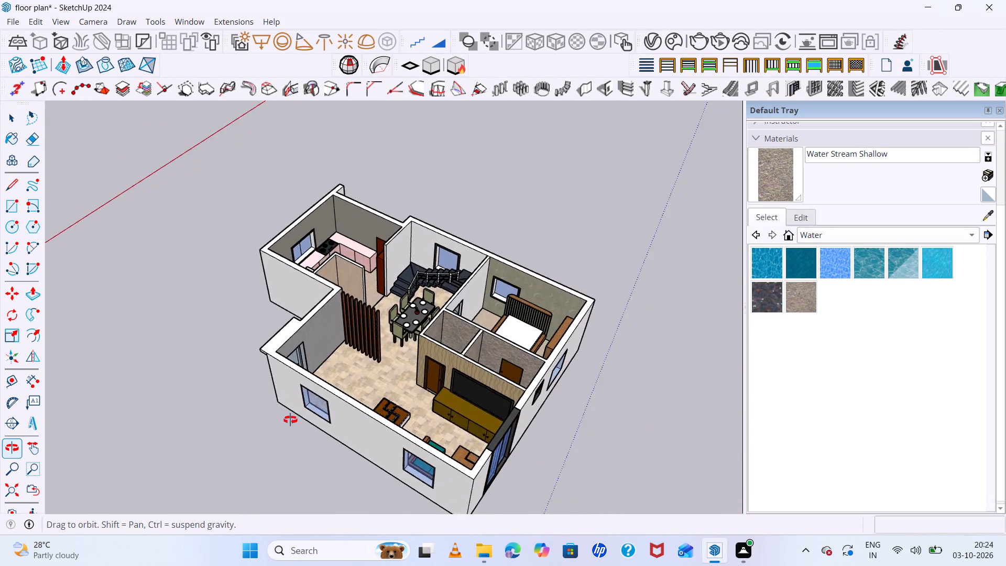
{"action": "middle_click_drag", "start_coordinate": [290, 420], "coordinate": [766, 325]}
{"action": "scroll", "coordinate": [389, 360], "scroll_direction": "up", "scroll_amount": 10}
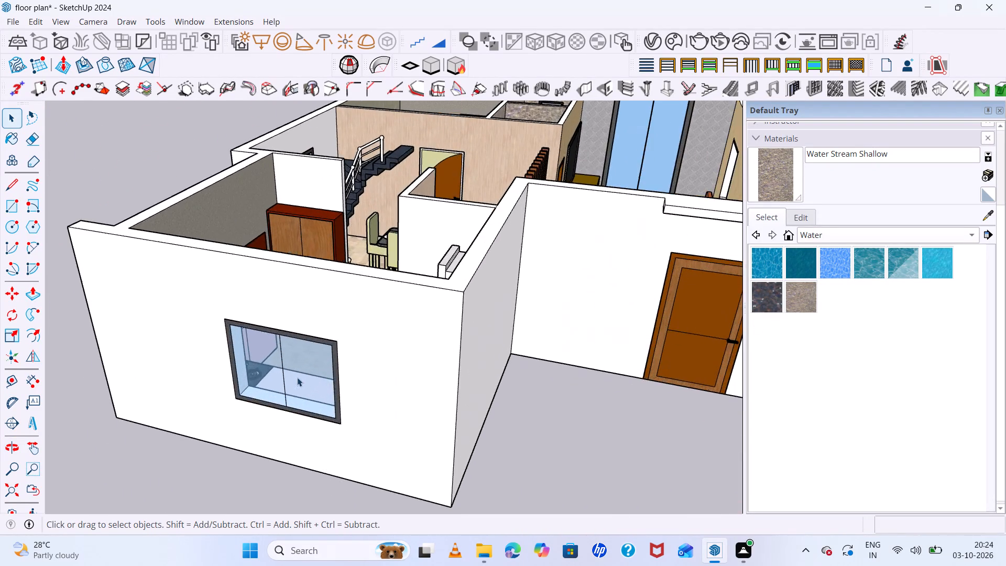
{"action": "middle_click_drag", "start_coordinate": [349, 372], "coordinate": [297, 351]}
{"action": "scroll", "coordinate": [247, 358], "scroll_direction": "up", "scroll_amount": 1}
{"action": "scroll", "coordinate": [246, 346], "scroll_direction": "down", "scroll_amount": 13}
{"action": "scroll", "coordinate": [558, 389], "scroll_direction": "up", "scroll_amount": 2}
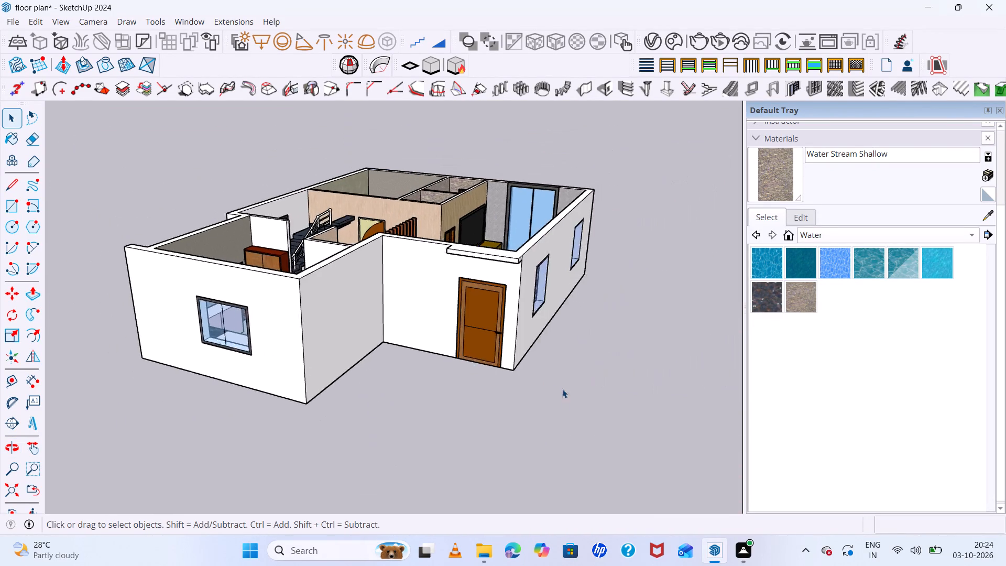
{"action": "scroll", "coordinate": [562, 389], "scroll_direction": "up", "scroll_amount": 5}
{"action": "middle_click_drag", "start_coordinate": [550, 385], "coordinate": [627, 548]}
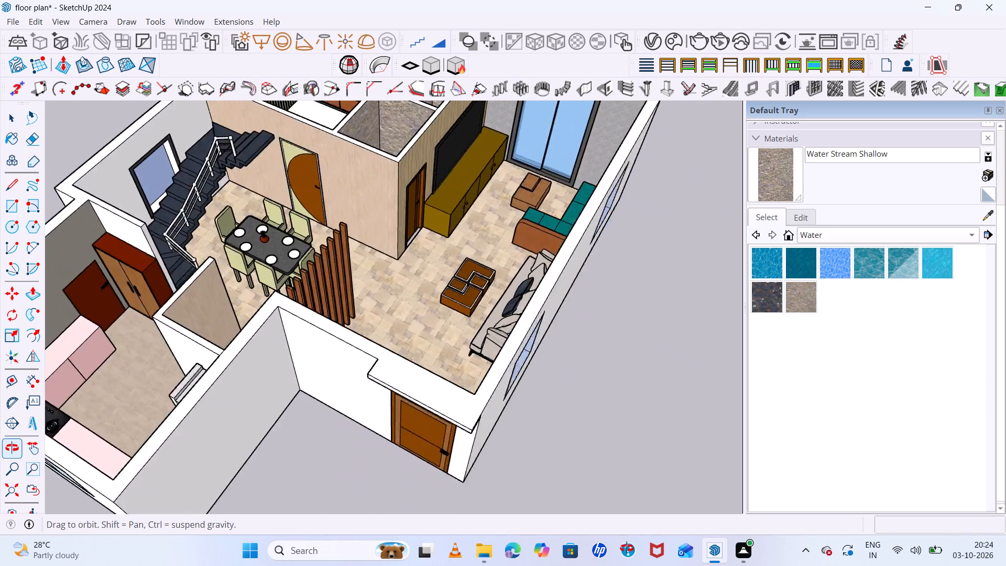
{"action": "middle_click_drag", "start_coordinate": [627, 548], "coordinate": [682, 546]}
Examine the living, dining and kitchen areas and the space outside the living room's window wall.
{"action": "scroll", "coordinate": [570, 325], "scroll_direction": "up", "scroll_amount": 6}
{"action": "middle_click_drag", "start_coordinate": [435, 361], "coordinate": [452, 469]}
{"action": "scroll", "coordinate": [441, 386], "scroll_direction": "down", "scroll_amount": 14}
{"action": "middle_click_drag", "start_coordinate": [482, 408], "coordinate": [286, 328]}
{"action": "scroll", "coordinate": [369, 349], "scroll_direction": "up", "scroll_amount": 10}
{"action": "scroll", "coordinate": [416, 392], "scroll_direction": "down", "scroll_amount": 5}
{"action": "middle_click_drag", "start_coordinate": [421, 401], "coordinate": [418, 383]}
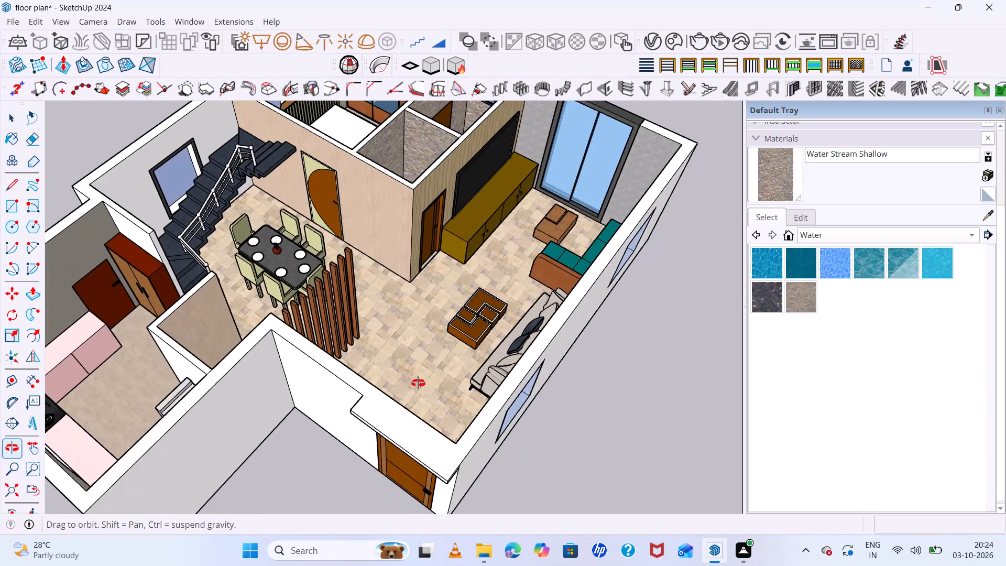
{"action": "middle_click_drag", "start_coordinate": [418, 383], "coordinate": [371, 387]}
{"action": "middle_click", "coordinate": [371, 387]}
{"action": "scroll", "coordinate": [369, 387], "scroll_direction": "up", "scroll_amount": 1}
{"action": "scroll", "coordinate": [381, 375], "scroll_direction": "down", "scroll_amount": 11}
{"action": "scroll", "coordinate": [450, 421], "scroll_direction": "up", "scroll_amount": 1}
{"action": "middle_click_drag", "start_coordinate": [463, 430], "coordinate": [587, 451]}
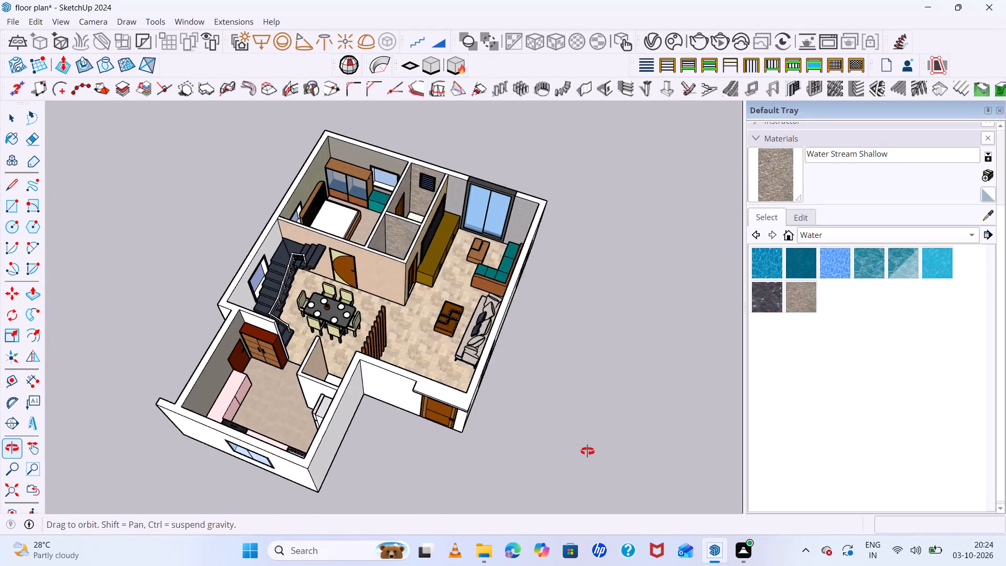
{"action": "middle_click_drag", "start_coordinate": [587, 451], "coordinate": [591, 451]}
{"action": "scroll", "coordinate": [358, 393], "scroll_direction": "up", "scroll_amount": 10}
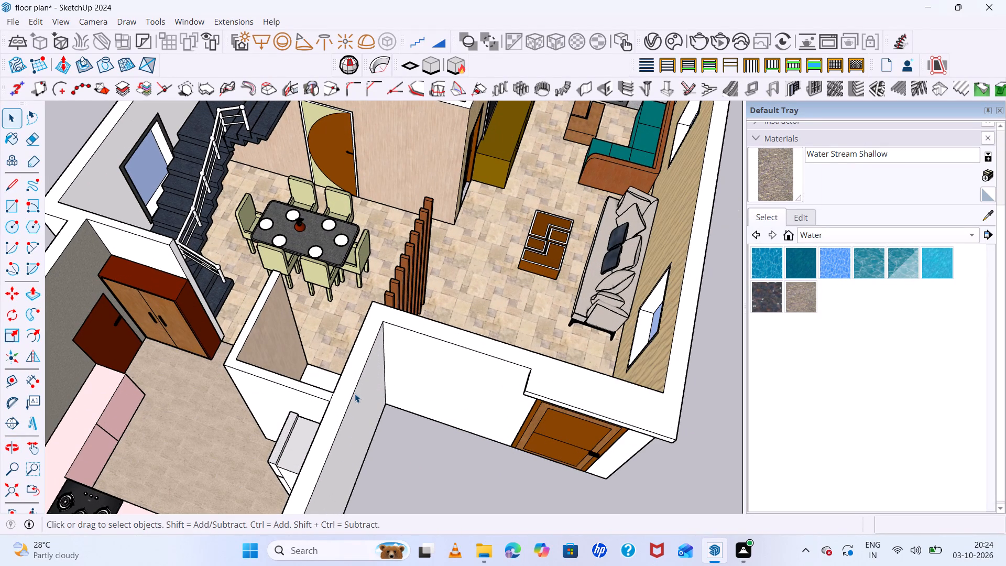
{"action": "scroll", "coordinate": [497, 267], "scroll_direction": "down", "scroll_amount": 5}
{"action": "middle_click_drag", "start_coordinate": [481, 306], "coordinate": [509, 386]}
{"action": "scroll", "coordinate": [522, 364], "scroll_direction": "down", "scroll_amount": 5}
{"action": "scroll", "coordinate": [531, 190], "scroll_direction": "up", "scroll_amount": 4}
{"action": "middle_click_drag", "start_coordinate": [579, 313], "coordinate": [525, 238]}
{"action": "scroll", "coordinate": [482, 225], "scroll_direction": "up", "scroll_amount": 1}
{"action": "scroll", "coordinate": [374, 234], "scroll_direction": "down", "scroll_amount": 13}
{"action": "scroll", "coordinate": [577, 295], "scroll_direction": "up", "scroll_amount": 9}
{"action": "middle_click_drag", "start_coordinate": [549, 366], "coordinate": [644, 356]}
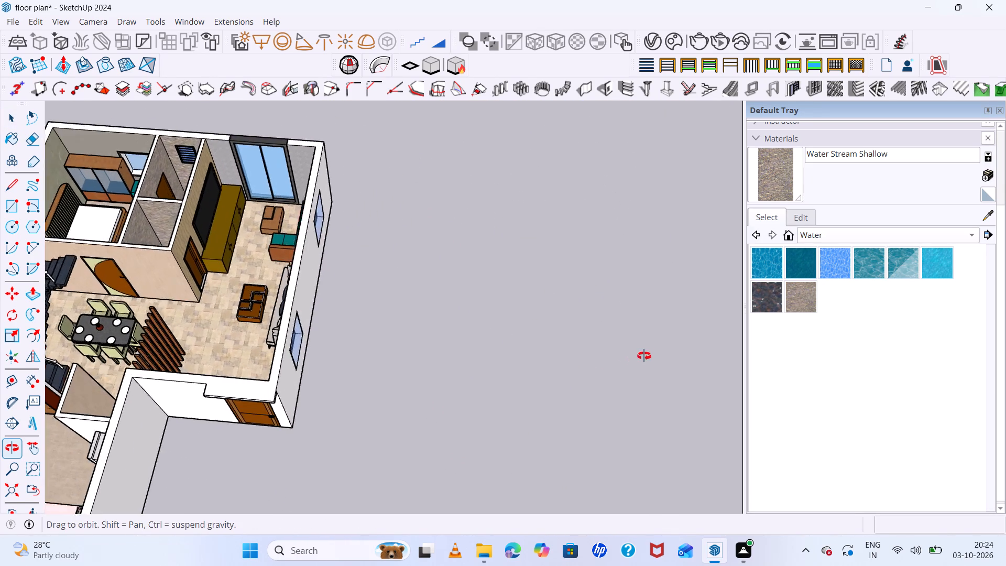
{"action": "middle_click_drag", "start_coordinate": [644, 356], "coordinate": [692, 342]}
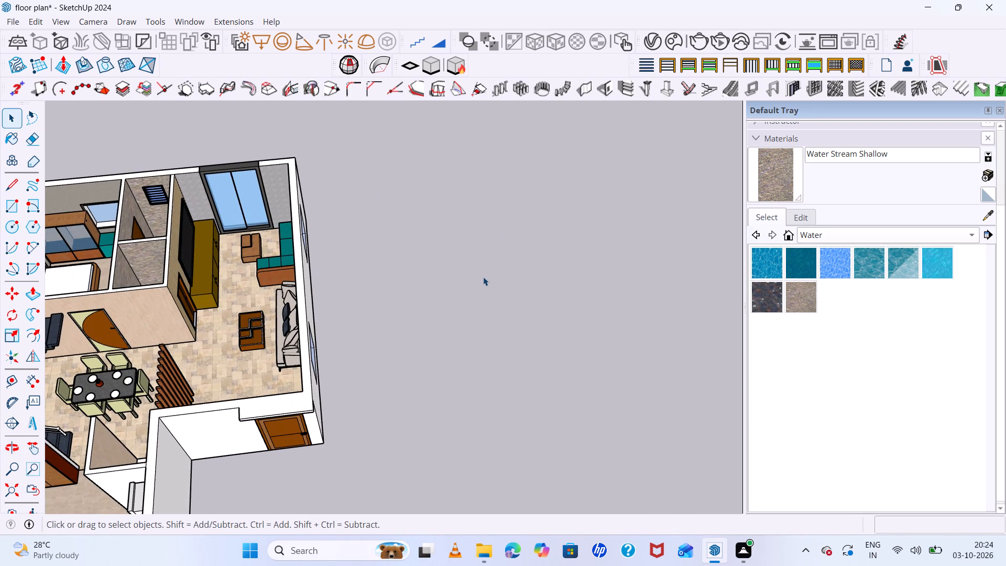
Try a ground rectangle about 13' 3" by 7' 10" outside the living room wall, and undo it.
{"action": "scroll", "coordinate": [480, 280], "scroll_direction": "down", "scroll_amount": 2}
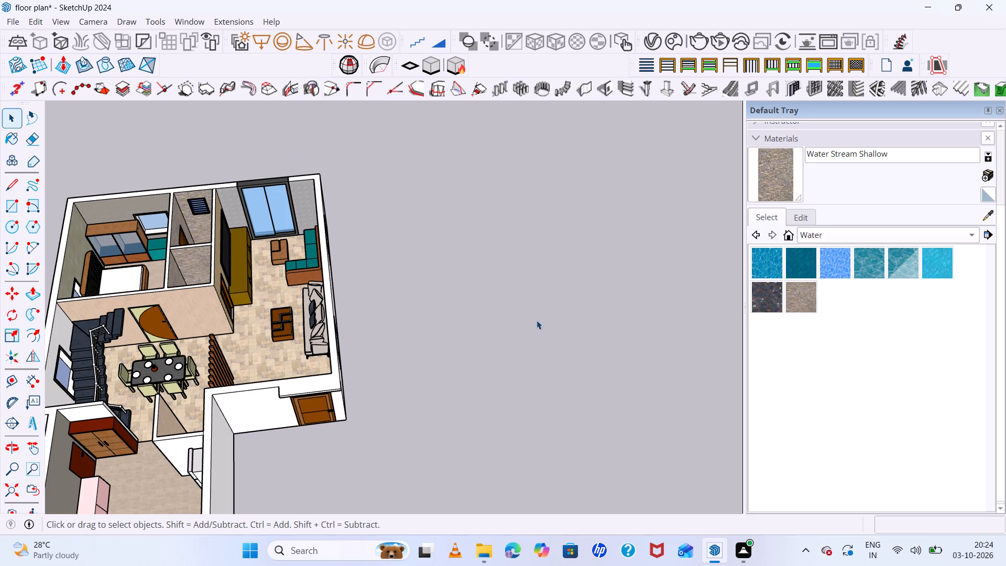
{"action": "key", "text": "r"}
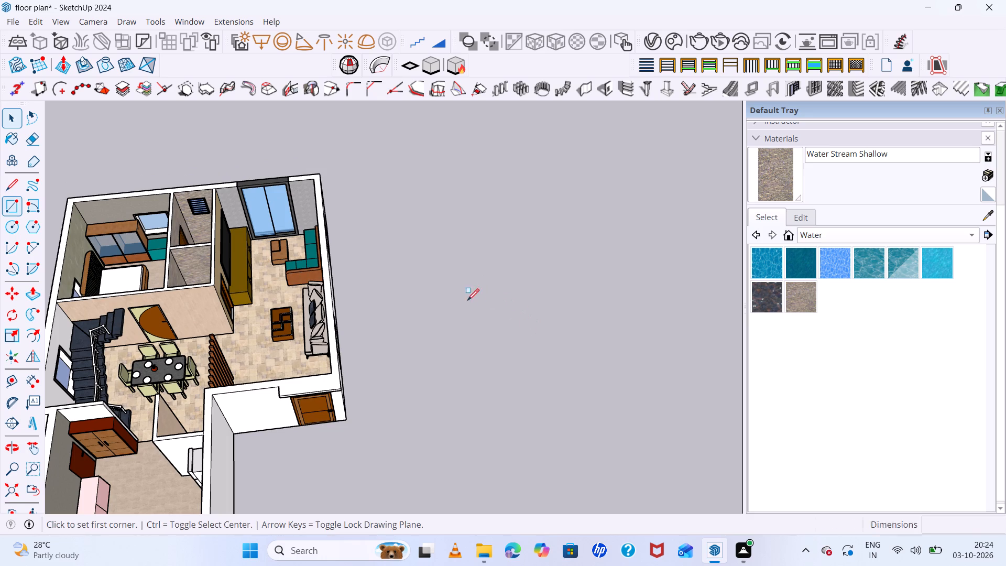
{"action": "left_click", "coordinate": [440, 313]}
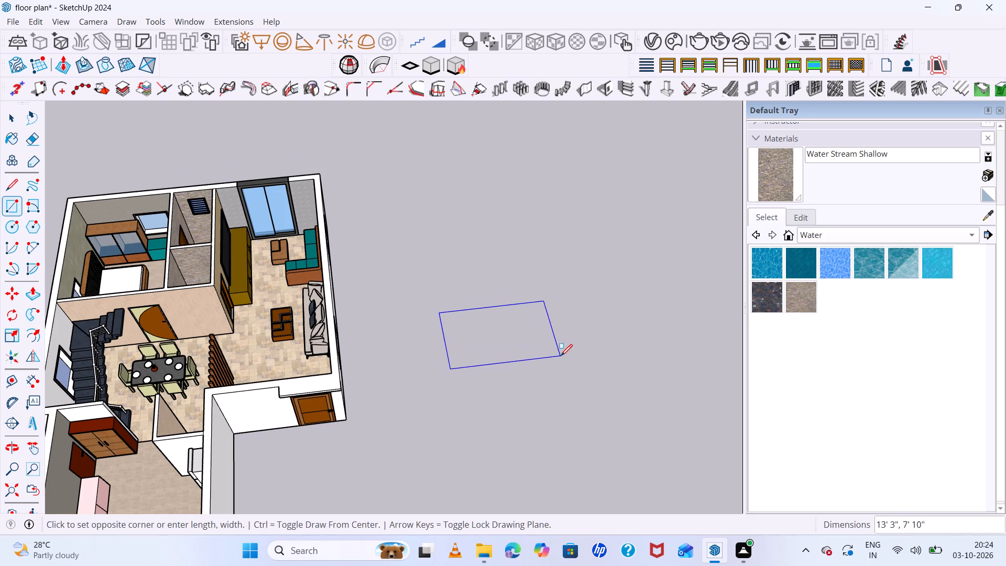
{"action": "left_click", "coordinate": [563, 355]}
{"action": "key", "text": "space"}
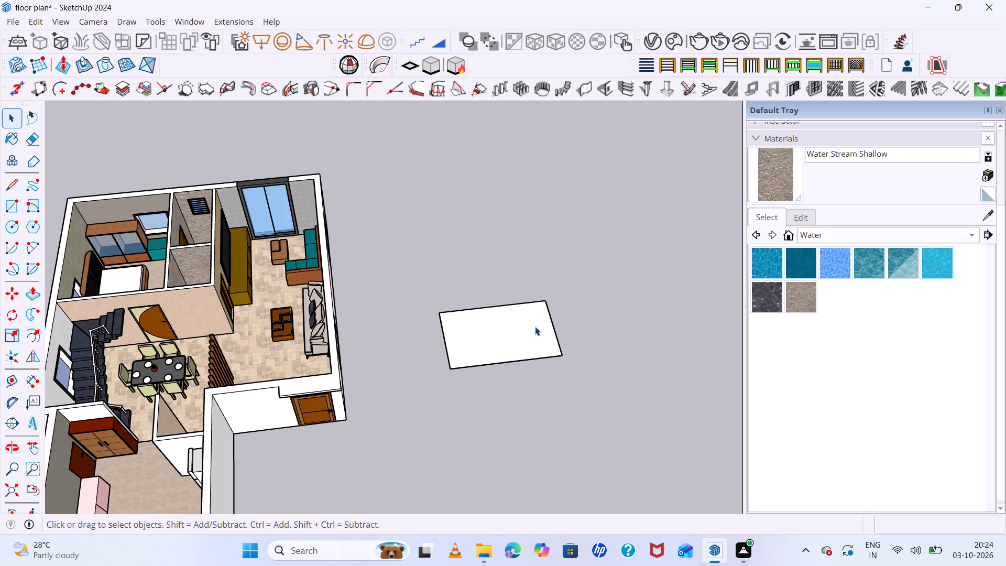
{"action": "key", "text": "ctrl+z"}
Draw a rectangle about 4' 7" by 2' 7" on the ground outside the living room wall.
{"action": "scroll", "coordinate": [410, 349], "scroll_direction": "up", "scroll_amount": 5}
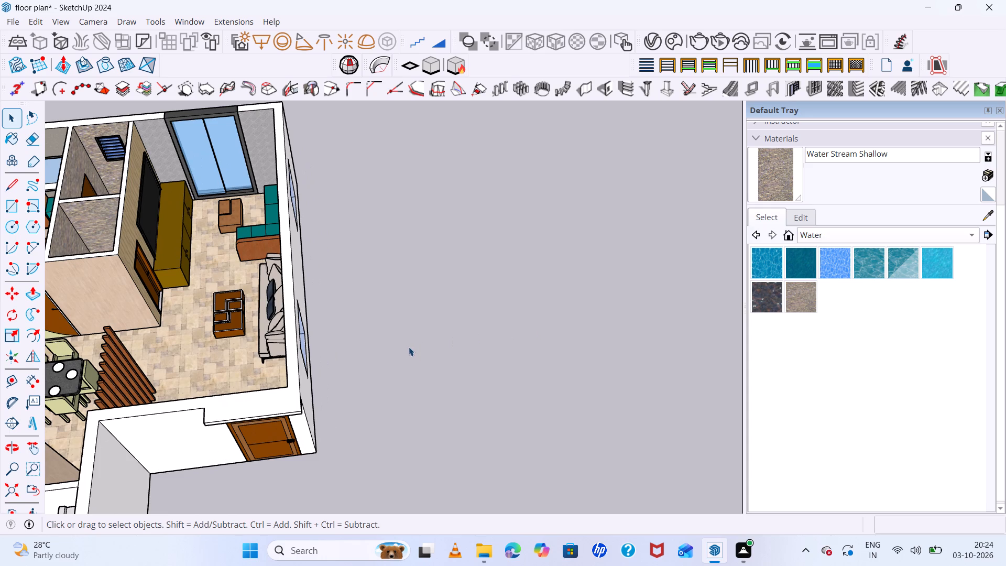
{"action": "key", "text": "r"}
{"action": "left_click", "coordinate": [396, 345]}
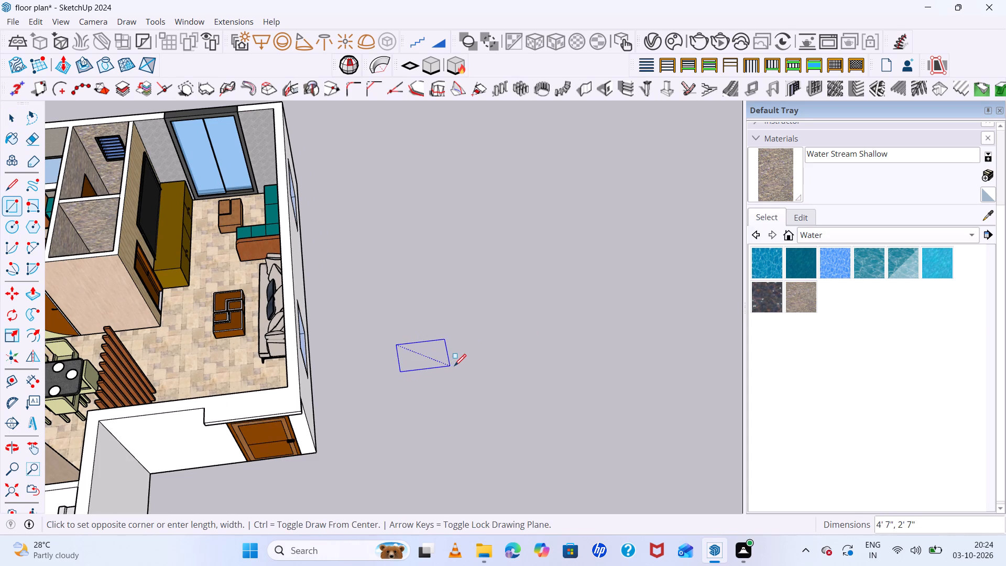
{"action": "double_click", "coordinate": [455, 365]}
{"action": "scroll", "coordinate": [428, 356], "scroll_direction": "up", "scroll_amount": 9}
{"action": "middle_click_drag", "start_coordinate": [583, 381], "coordinate": [572, 411]}
{"action": "key", "text": "space"}
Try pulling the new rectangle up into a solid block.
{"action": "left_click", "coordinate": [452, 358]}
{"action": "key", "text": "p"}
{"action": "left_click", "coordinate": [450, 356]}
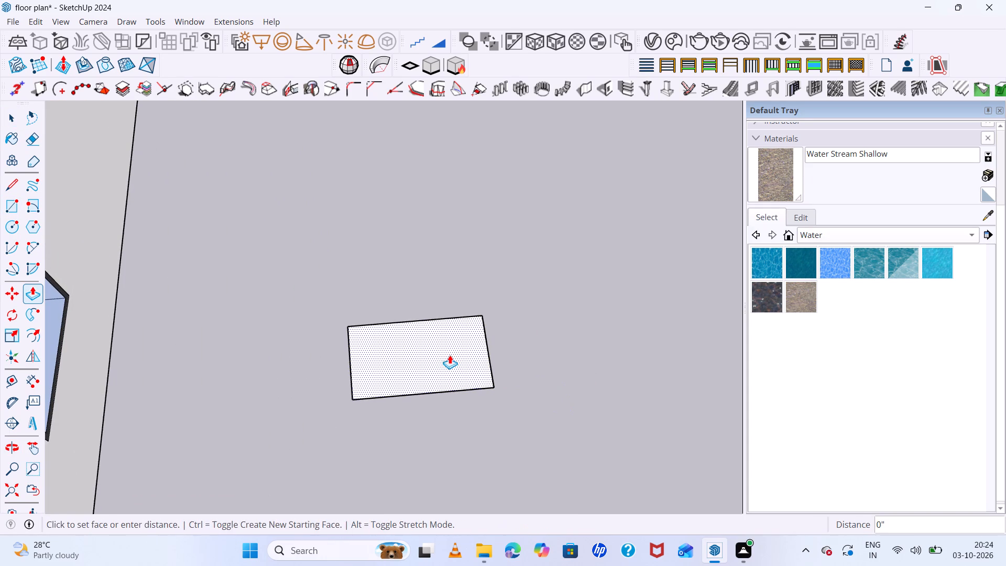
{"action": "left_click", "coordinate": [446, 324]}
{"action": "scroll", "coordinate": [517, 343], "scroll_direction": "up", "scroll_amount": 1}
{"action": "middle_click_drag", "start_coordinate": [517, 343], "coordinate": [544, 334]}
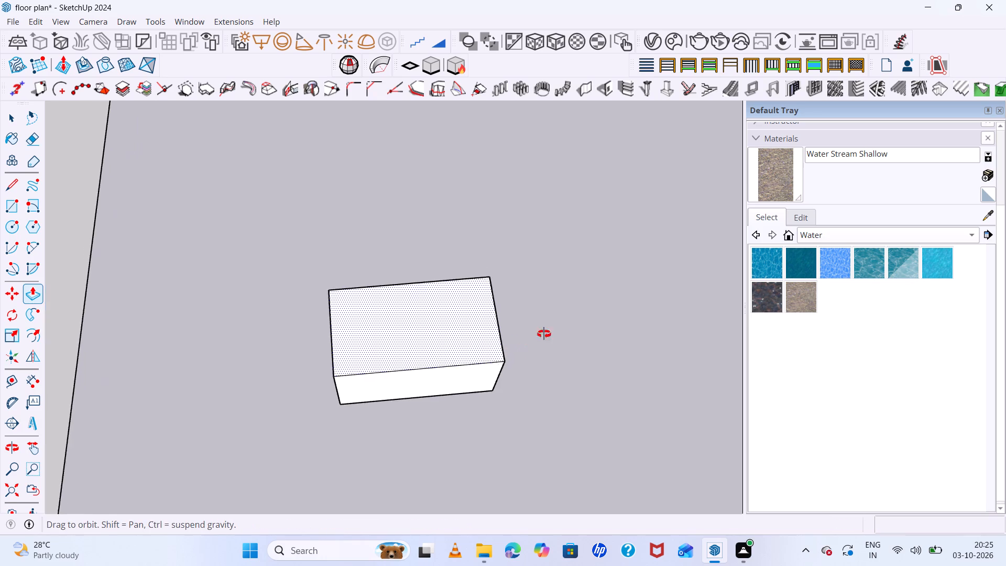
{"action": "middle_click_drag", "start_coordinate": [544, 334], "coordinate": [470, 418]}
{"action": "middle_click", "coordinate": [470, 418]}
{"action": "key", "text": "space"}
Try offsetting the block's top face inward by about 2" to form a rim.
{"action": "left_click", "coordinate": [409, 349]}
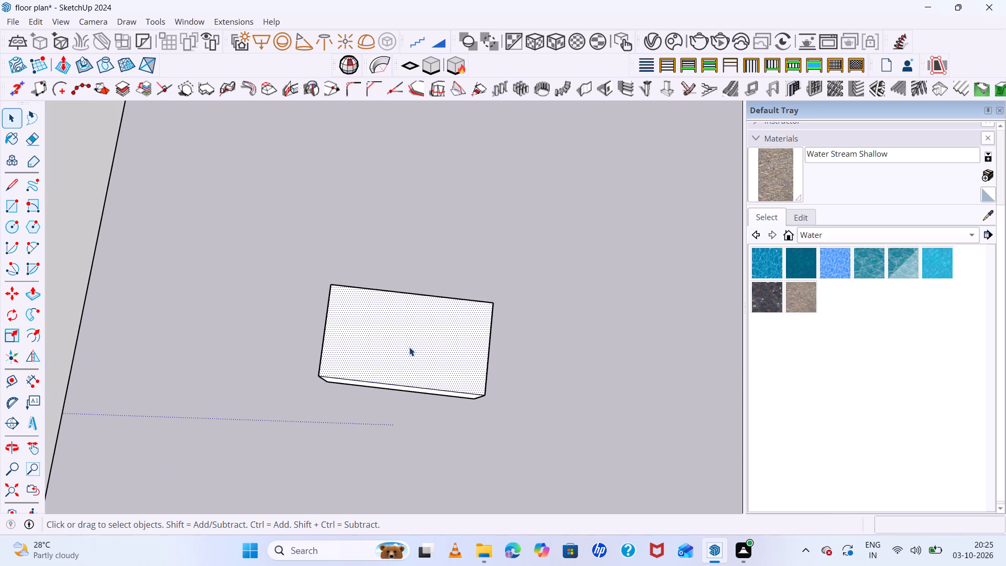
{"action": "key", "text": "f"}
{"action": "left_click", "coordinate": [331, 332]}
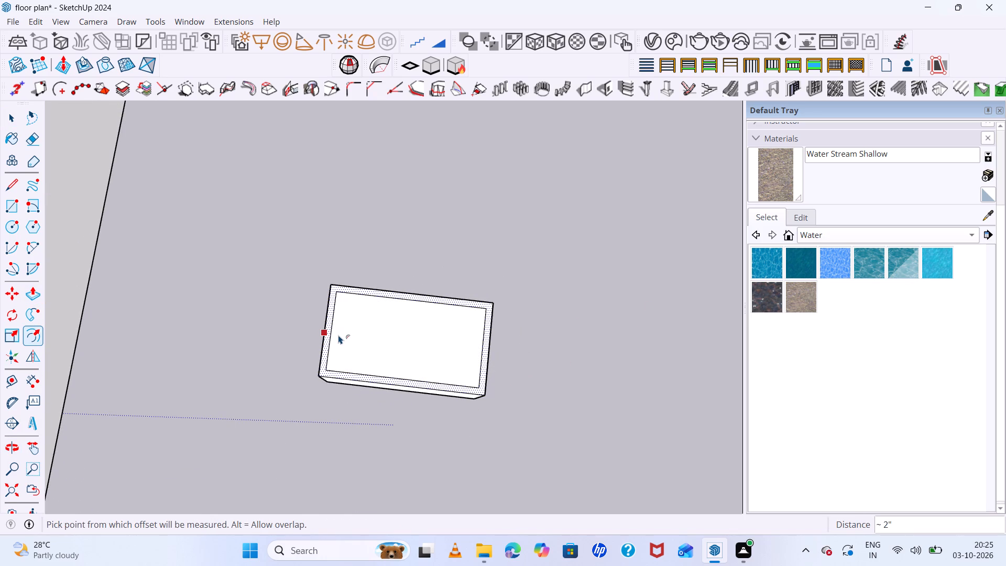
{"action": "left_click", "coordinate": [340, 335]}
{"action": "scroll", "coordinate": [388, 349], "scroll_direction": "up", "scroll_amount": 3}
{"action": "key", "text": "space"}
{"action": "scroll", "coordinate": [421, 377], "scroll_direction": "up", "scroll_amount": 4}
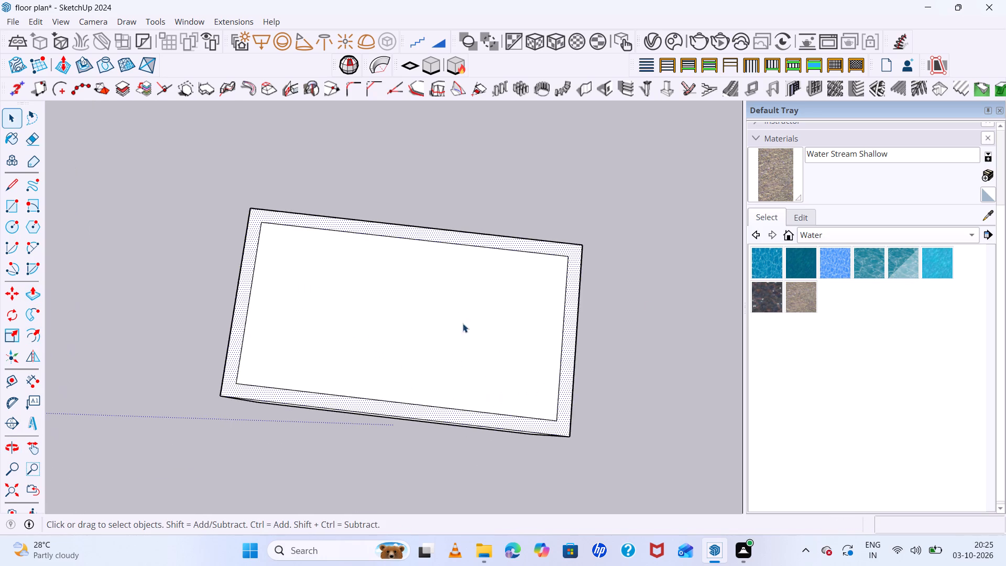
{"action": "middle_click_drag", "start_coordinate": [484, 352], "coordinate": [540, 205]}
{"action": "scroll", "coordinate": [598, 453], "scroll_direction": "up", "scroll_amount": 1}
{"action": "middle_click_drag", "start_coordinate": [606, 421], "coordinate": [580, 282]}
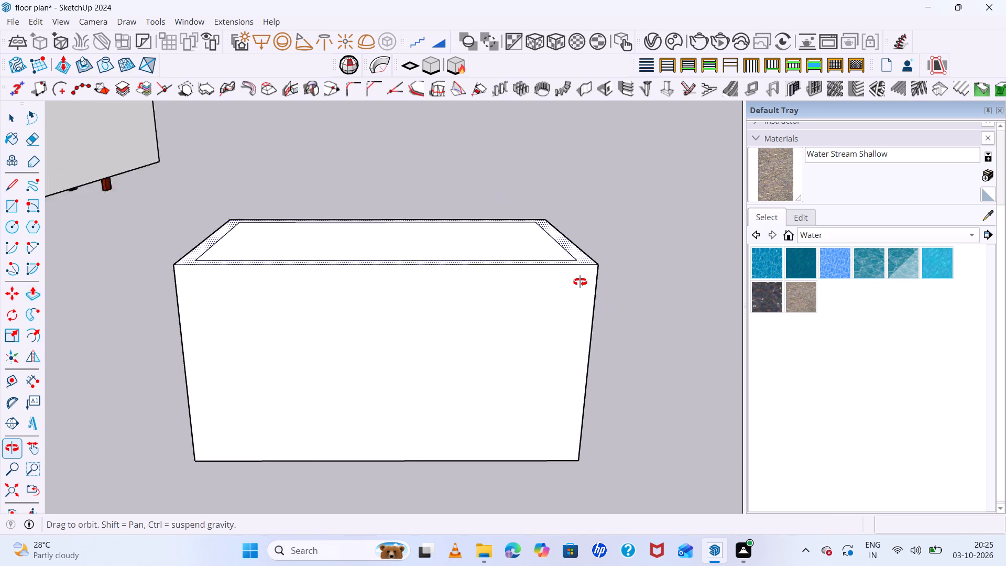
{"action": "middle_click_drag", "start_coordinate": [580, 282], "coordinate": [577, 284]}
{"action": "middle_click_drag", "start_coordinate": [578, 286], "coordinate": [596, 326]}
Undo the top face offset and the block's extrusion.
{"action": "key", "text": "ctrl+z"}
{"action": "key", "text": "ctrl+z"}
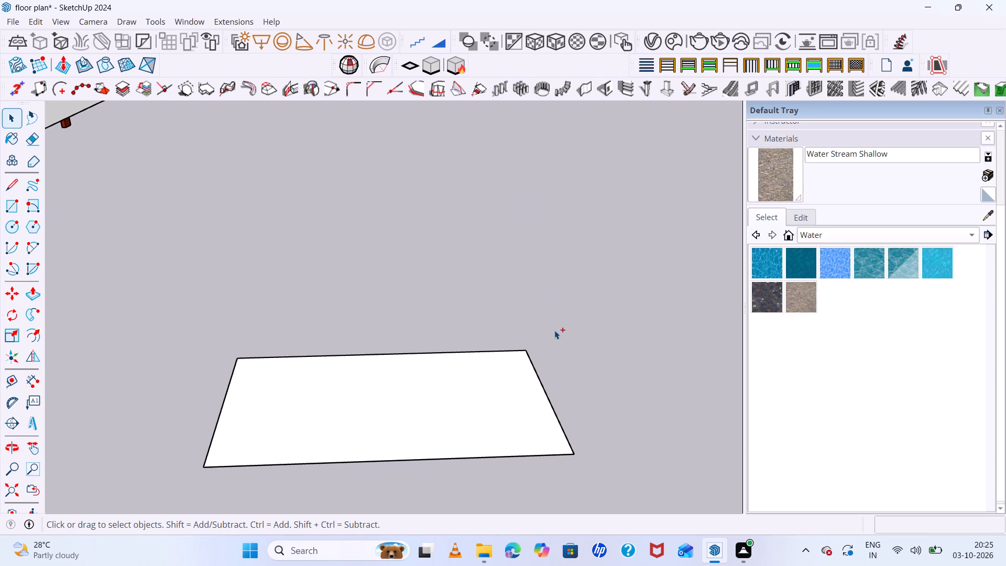
Pull the rectangle on the ground outside the living room wall up 11" into a solid block.
{"action": "key", "text": "bracketleft"}
{"action": "key", "text": "p"}
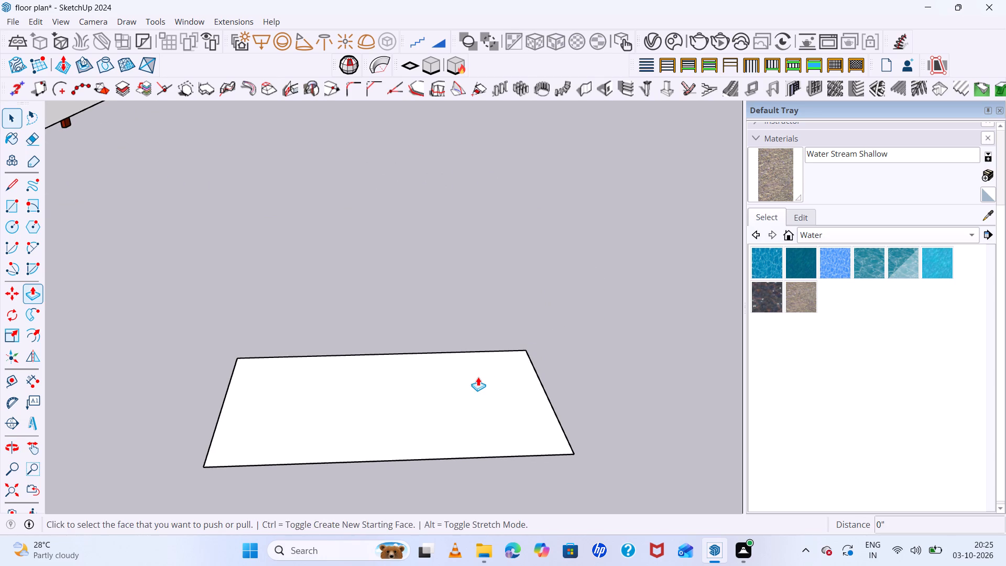
{"action": "left_click", "coordinate": [479, 378]}
{"action": "left_click", "coordinate": [483, 378]}
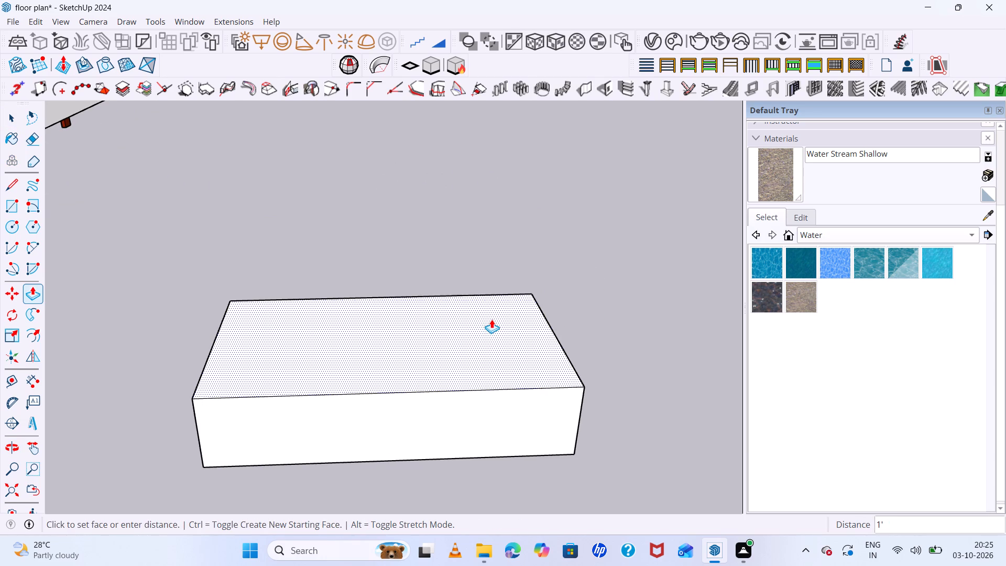
{"action": "left_click", "coordinate": [487, 325]}
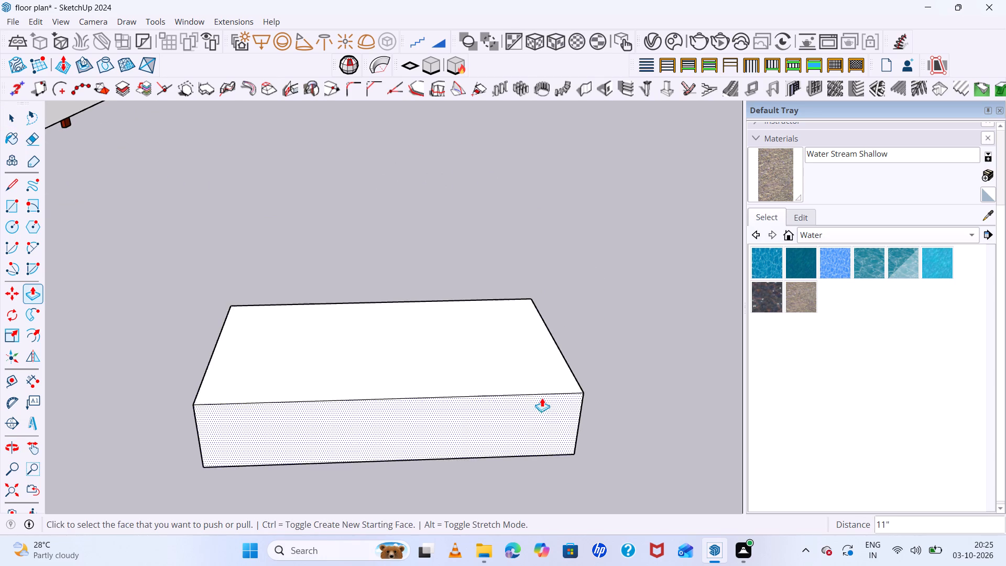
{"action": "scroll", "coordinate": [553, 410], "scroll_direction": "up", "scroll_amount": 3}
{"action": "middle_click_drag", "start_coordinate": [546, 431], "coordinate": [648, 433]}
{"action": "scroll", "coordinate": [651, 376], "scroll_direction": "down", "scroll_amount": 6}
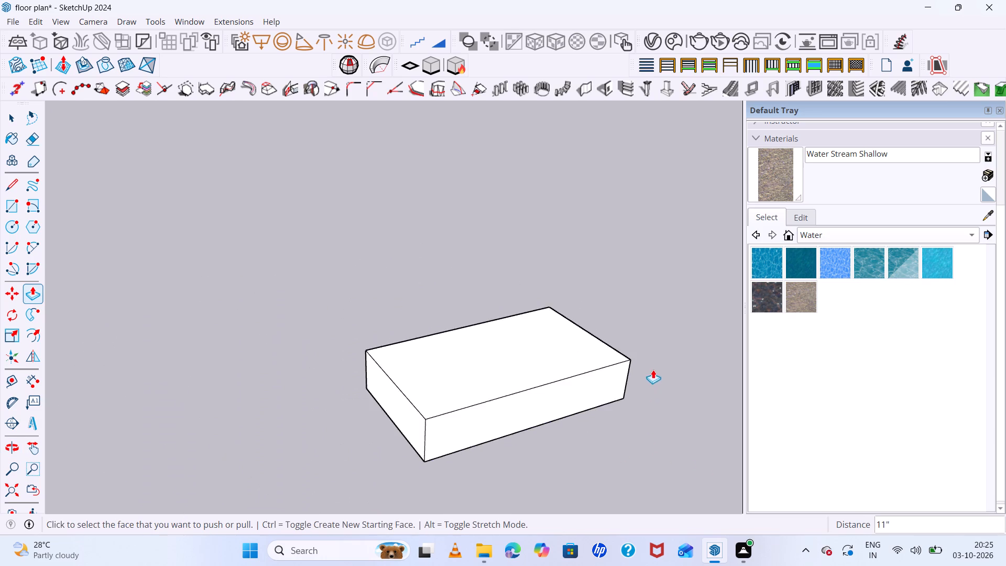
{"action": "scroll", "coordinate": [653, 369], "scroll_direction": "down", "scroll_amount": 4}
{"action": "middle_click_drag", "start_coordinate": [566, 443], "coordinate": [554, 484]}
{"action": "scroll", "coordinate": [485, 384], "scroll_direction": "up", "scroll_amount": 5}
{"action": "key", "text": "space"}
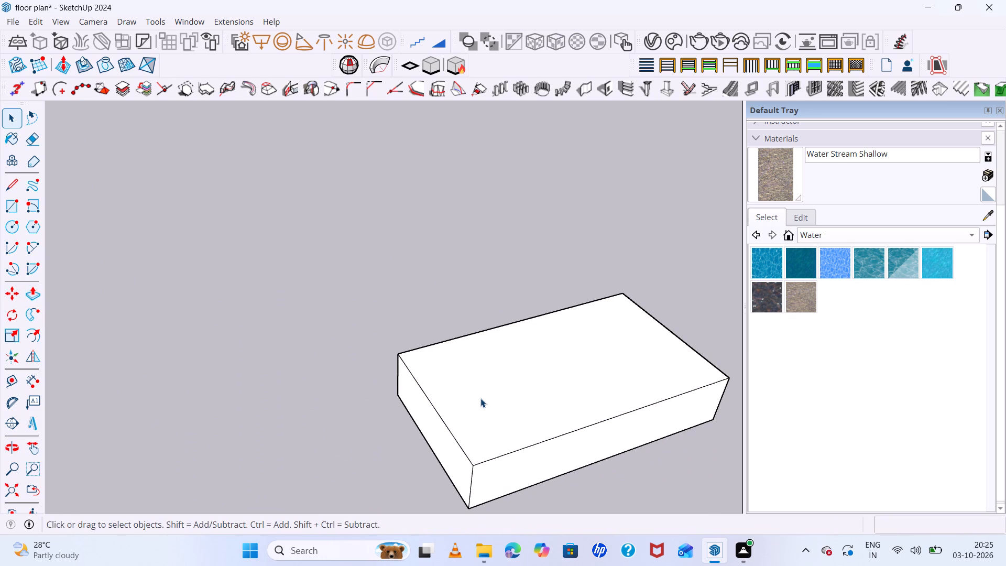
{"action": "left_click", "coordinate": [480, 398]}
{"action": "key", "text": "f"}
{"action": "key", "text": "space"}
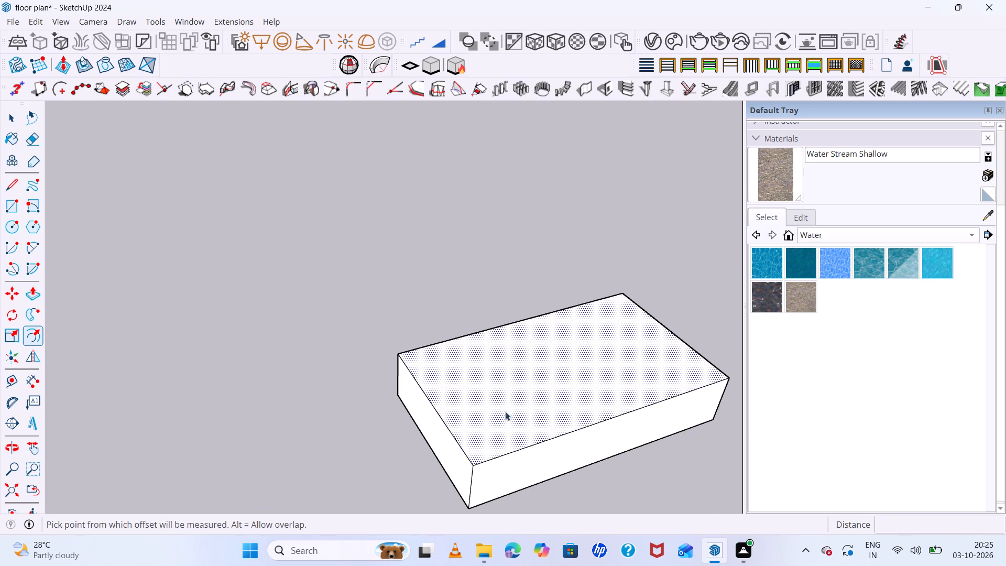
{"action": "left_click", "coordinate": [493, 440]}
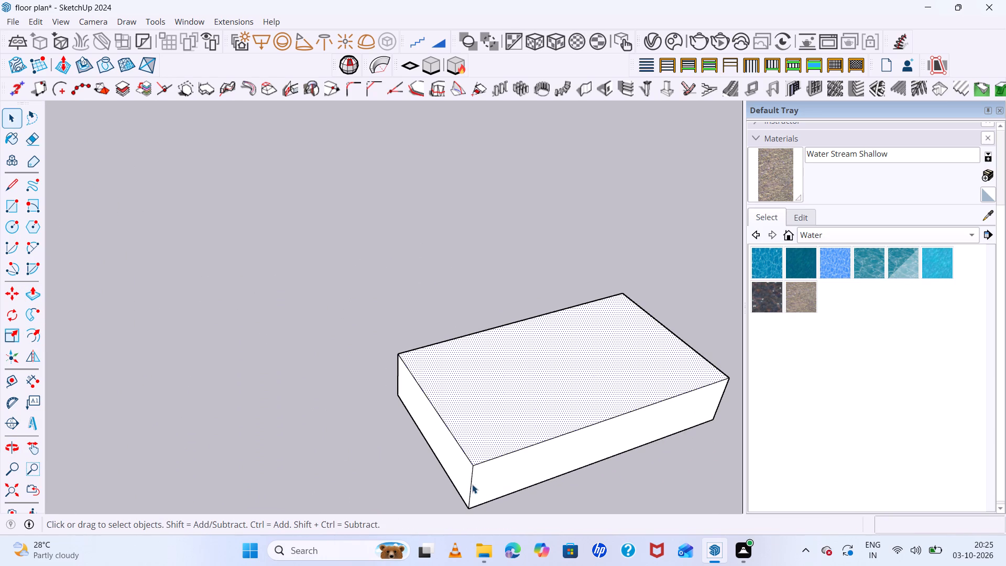
Select all four vertical corner edges of the block.
{"action": "double_click", "coordinate": [471, 486]}
{"action": "left_click", "coordinate": [507, 497]}
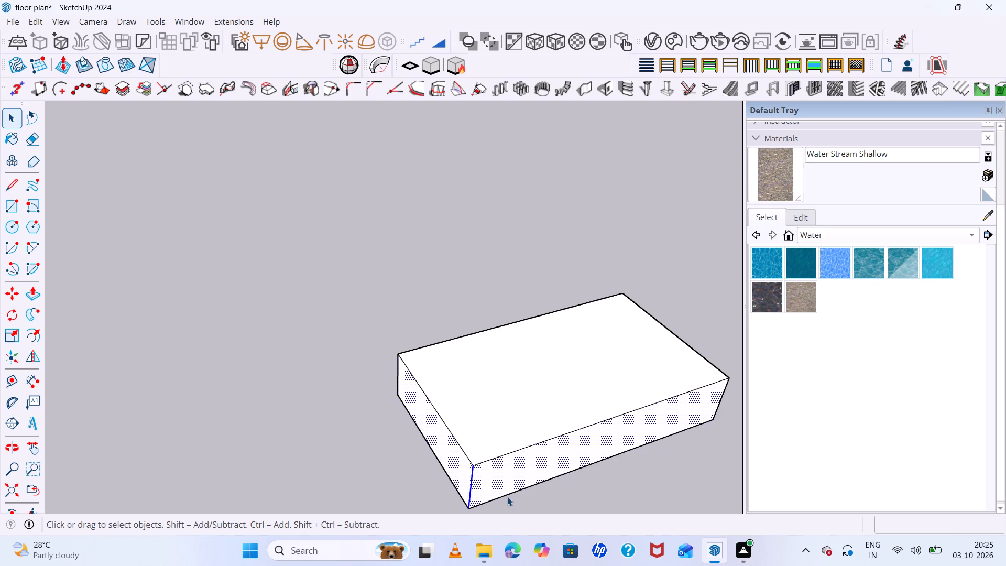
{"action": "left_click", "coordinate": [472, 480]}
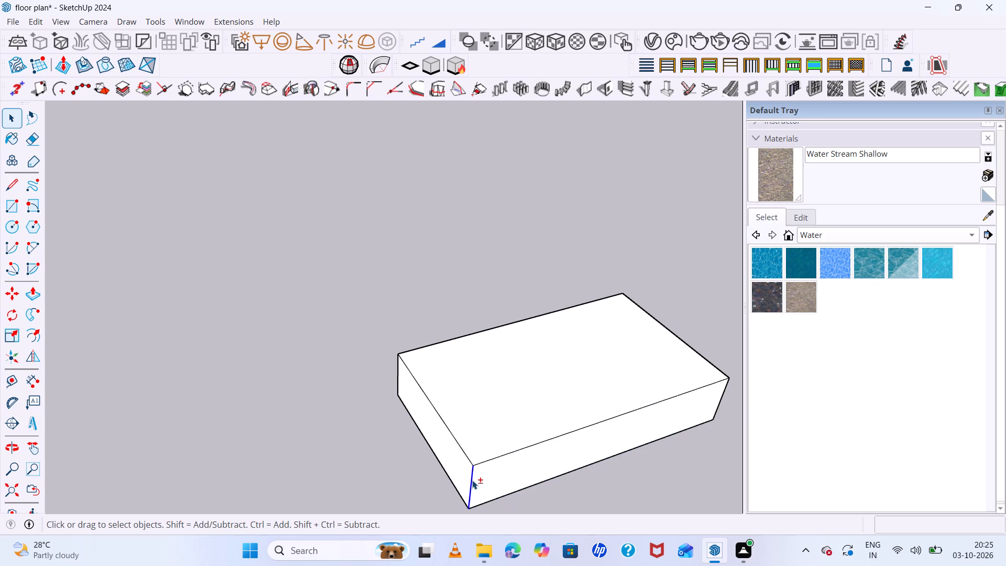
{"action": "middle_click_drag", "start_coordinate": [473, 477], "coordinate": [635, 493], "text": "shift"}
{"action": "scroll", "coordinate": [474, 407], "scroll_direction": "down", "scroll_amount": 10}
{"action": "middle_click_drag", "start_coordinate": [604, 398], "coordinate": [489, 379]}
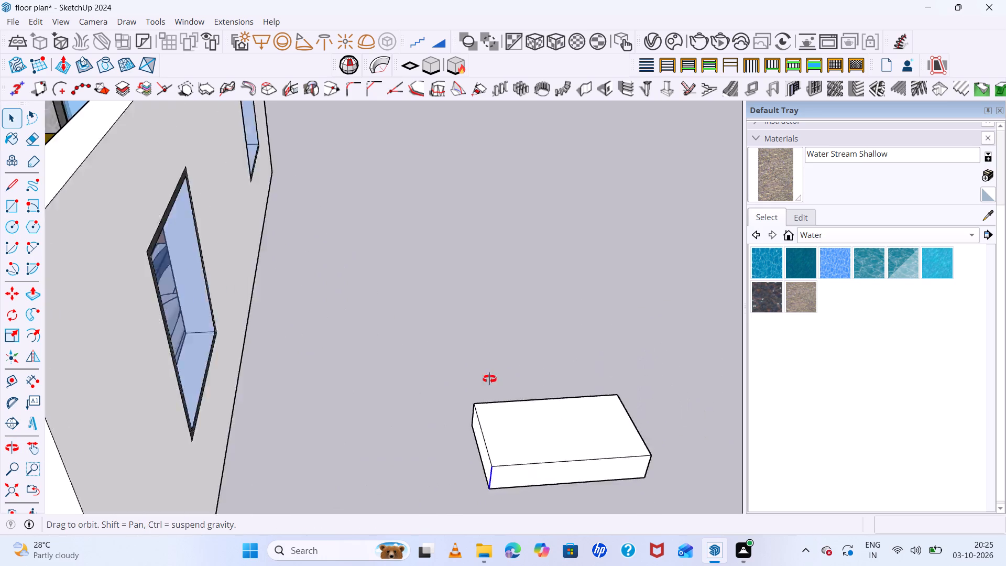
{"action": "middle_click_drag", "start_coordinate": [489, 379], "coordinate": [320, 267]}
{"action": "scroll", "coordinate": [525, 449], "scroll_direction": "up", "scroll_amount": 5}
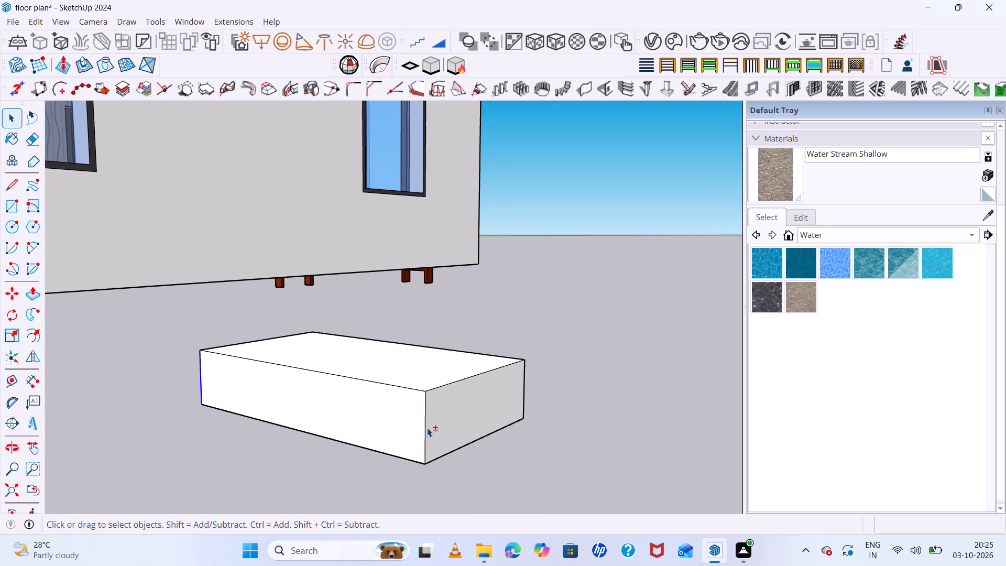
{"action": "left_click", "coordinate": [425, 423], "text": "shift"}
{"action": "scroll", "coordinate": [425, 424], "scroll_direction": "down", "scroll_amount": 6}
{"action": "middle_click_drag", "start_coordinate": [532, 421], "coordinate": [492, 445]}
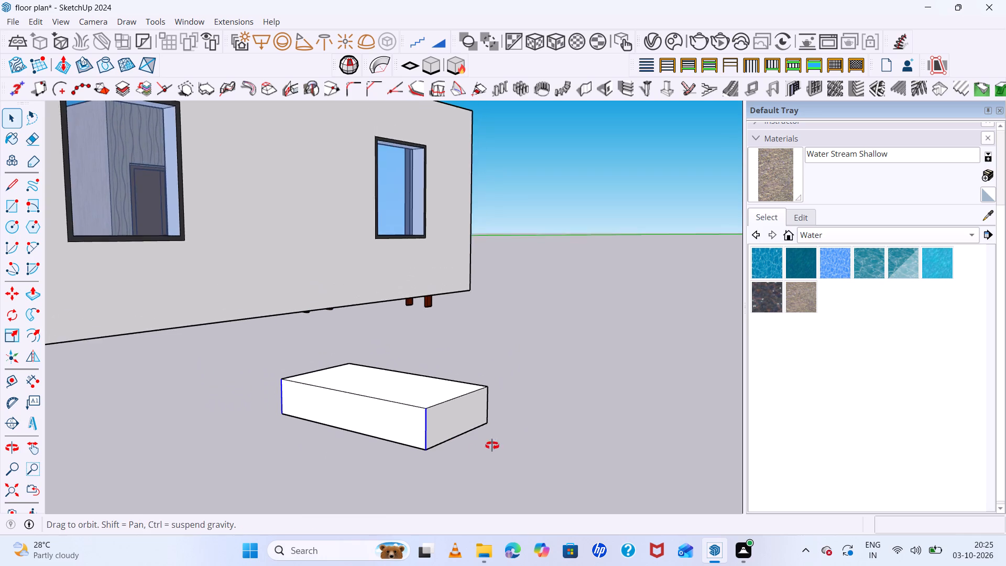
{"action": "middle_click_drag", "start_coordinate": [492, 445], "coordinate": [364, 486]}
{"action": "scroll", "coordinate": [594, 401], "scroll_direction": "down", "scroll_amount": 14}
{"action": "scroll", "coordinate": [399, 452], "scroll_direction": "up", "scroll_amount": 13}
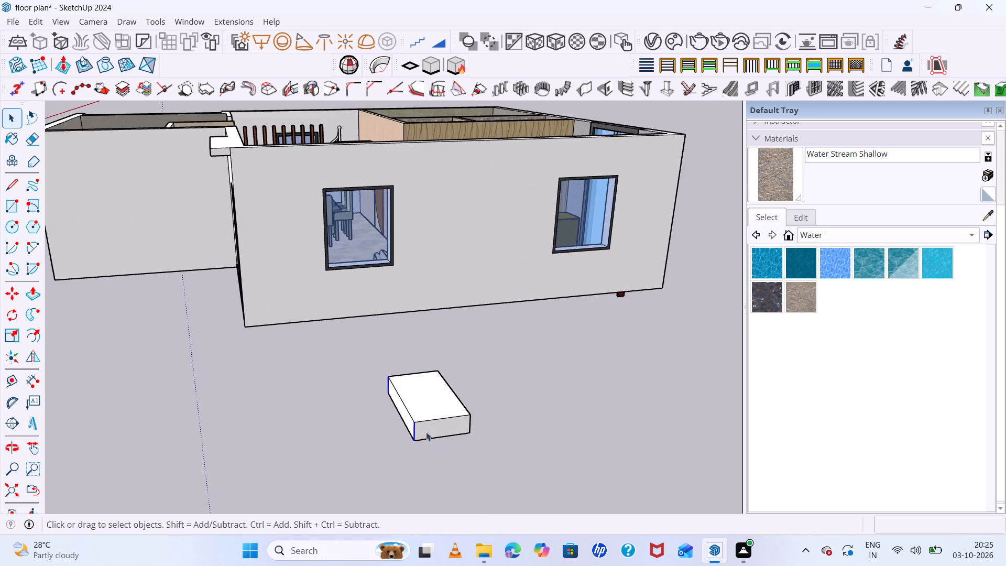
{"action": "middle_click_drag", "start_coordinate": [453, 458], "coordinate": [343, 452]}
{"action": "scroll", "coordinate": [292, 421], "scroll_direction": "up", "scroll_amount": 11}
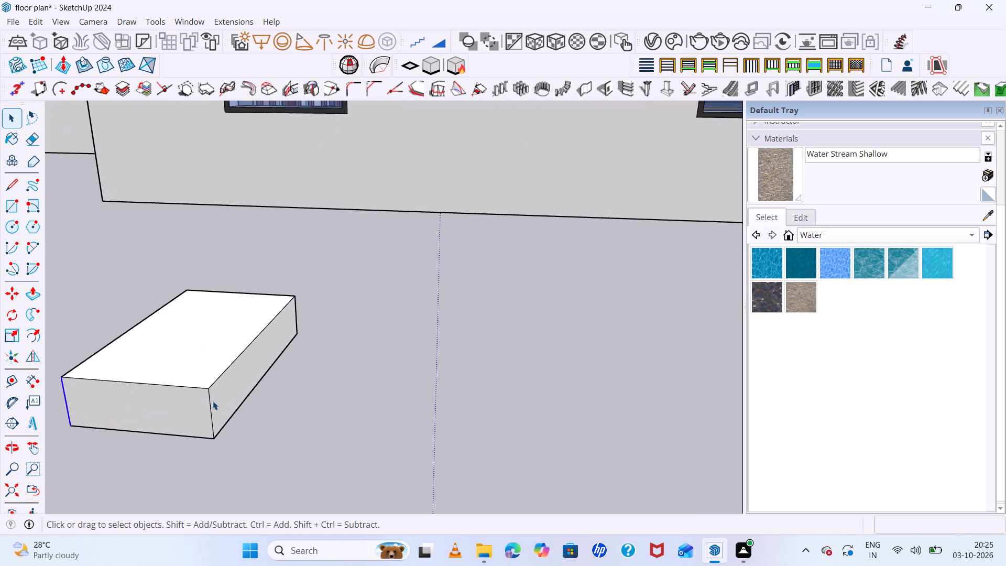
{"action": "left_click", "coordinate": [210, 408], "text": "shift"}
{"action": "scroll", "coordinate": [247, 412], "scroll_direction": "down", "scroll_amount": 13}
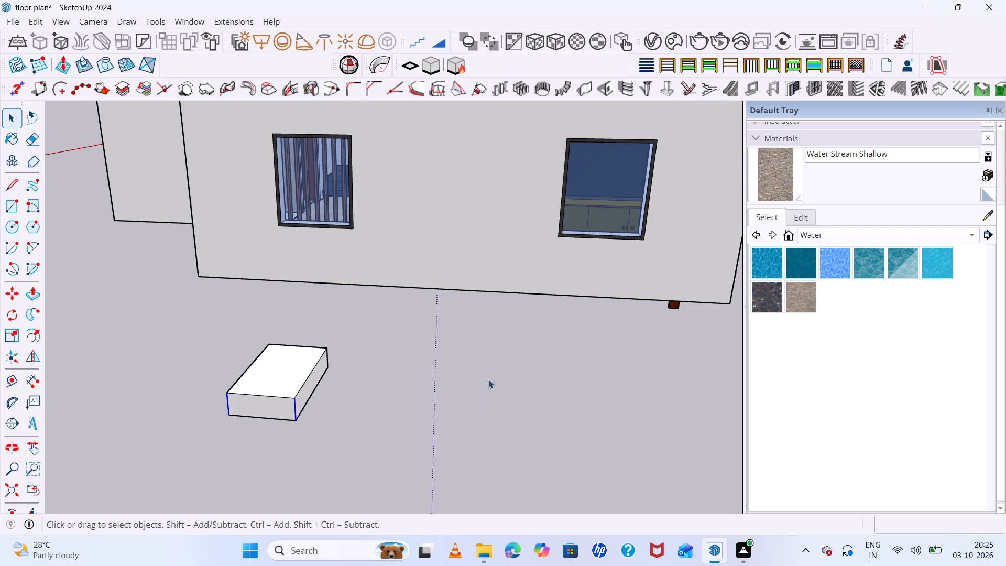
{"action": "scroll", "coordinate": [488, 379], "scroll_direction": "down", "scroll_amount": 12}
{"action": "scroll", "coordinate": [620, 413], "scroll_direction": "down", "scroll_amount": 1}
{"action": "middle_click_drag", "start_coordinate": [621, 414], "coordinate": [301, 419]}
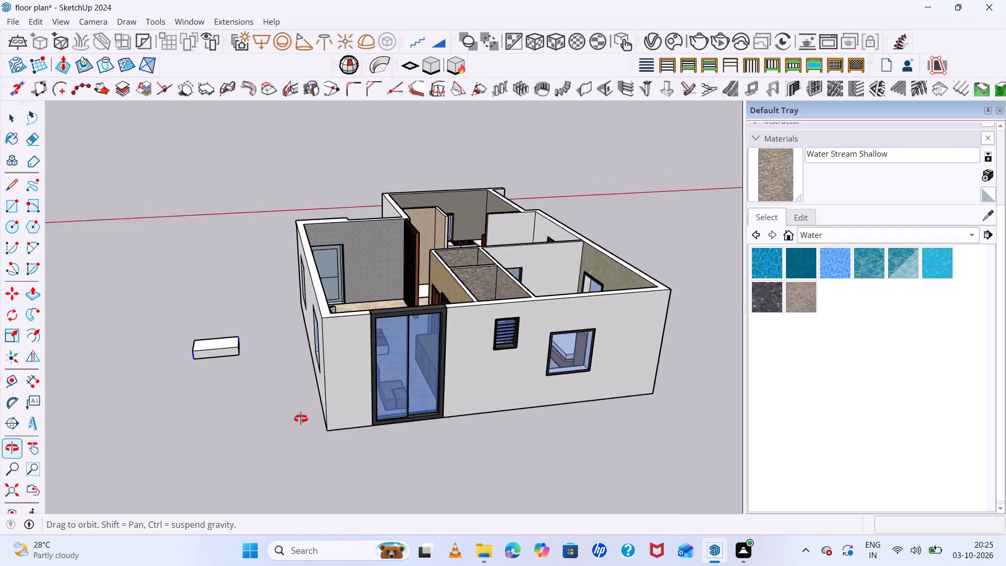
{"action": "middle_click_drag", "start_coordinate": [301, 419], "coordinate": [303, 391]}
{"action": "scroll", "coordinate": [273, 297], "scroll_direction": "up", "scroll_amount": 11}
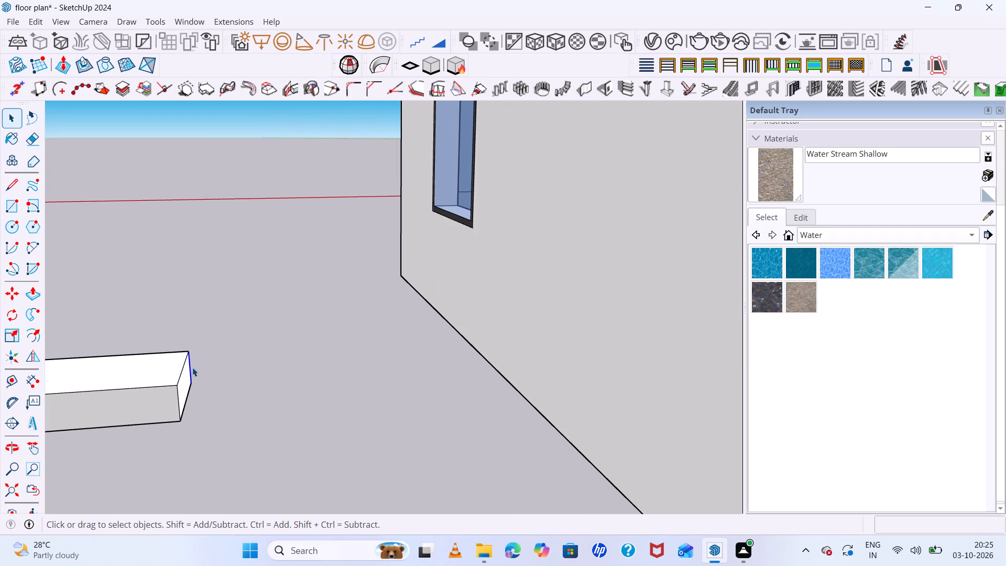
{"action": "left_click", "coordinate": [178, 397], "text": "shift"}
{"action": "scroll", "coordinate": [177, 398], "scroll_direction": "down", "scroll_amount": 14}
{"action": "middle_click_drag", "start_coordinate": [205, 416], "coordinate": [519, 456]}
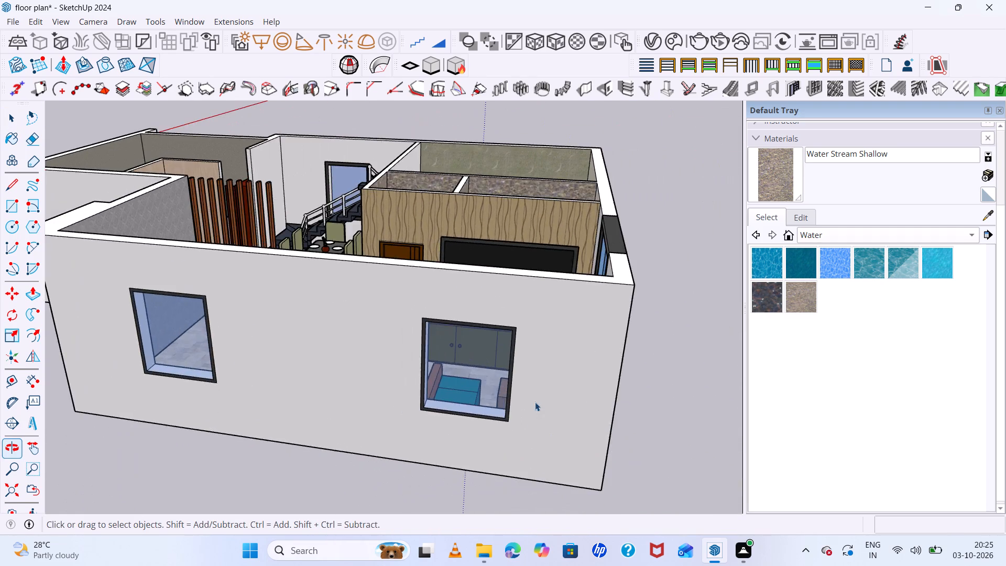
{"action": "scroll", "coordinate": [529, 399], "scroll_direction": "down", "scroll_amount": 14}
{"action": "scroll", "coordinate": [381, 476], "scroll_direction": "up", "scroll_amount": 6}
{"action": "middle_click_drag", "start_coordinate": [364, 504], "coordinate": [425, 482]}
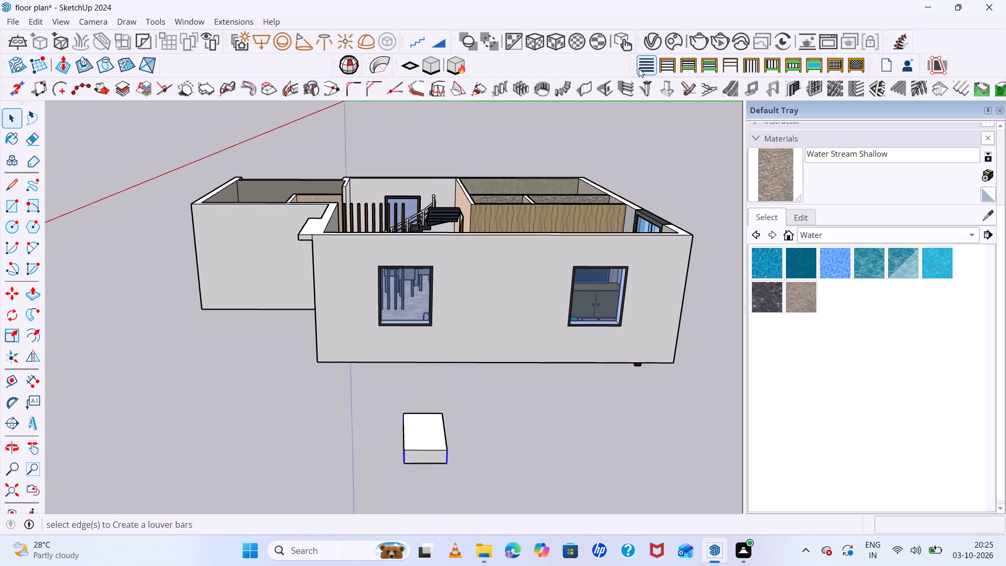
Show the Bevel toolset in the workspace.
{"action": "right_click", "coordinate": [564, 67]}
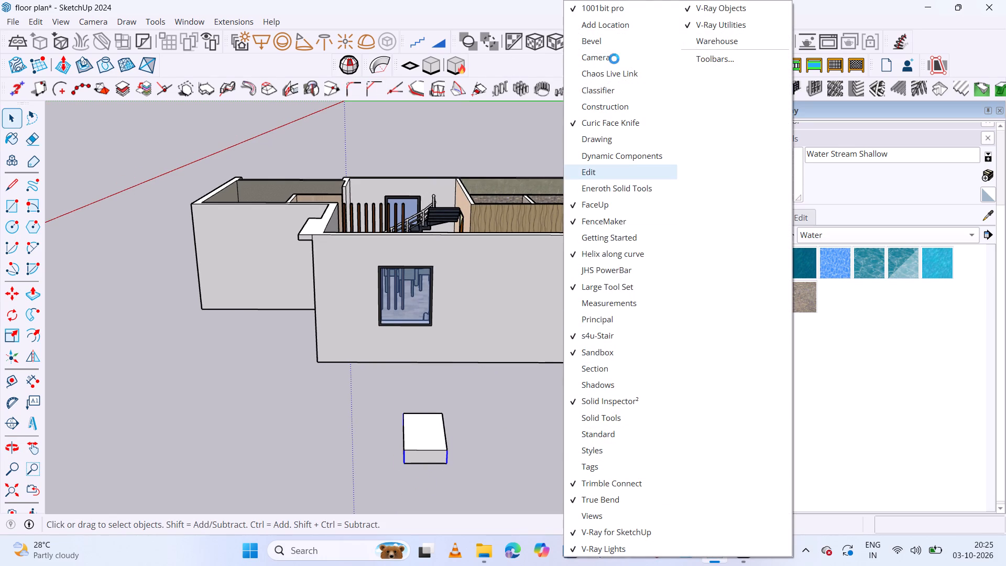
{"action": "left_click", "coordinate": [605, 39]}
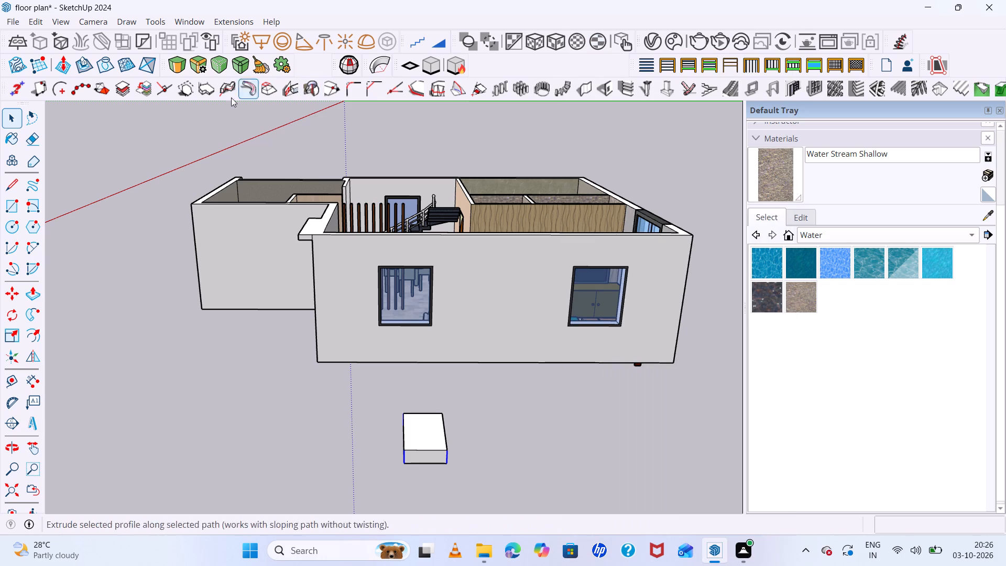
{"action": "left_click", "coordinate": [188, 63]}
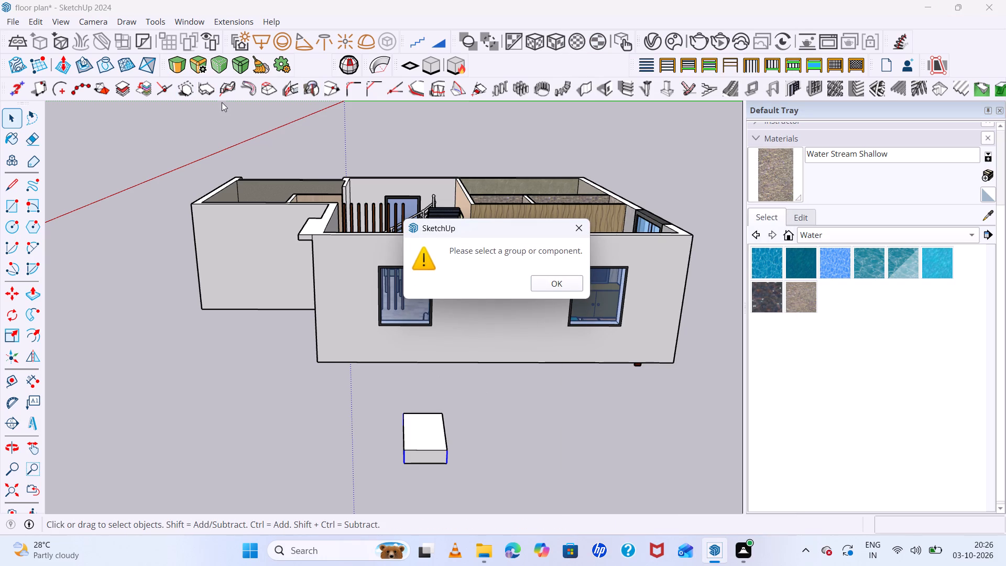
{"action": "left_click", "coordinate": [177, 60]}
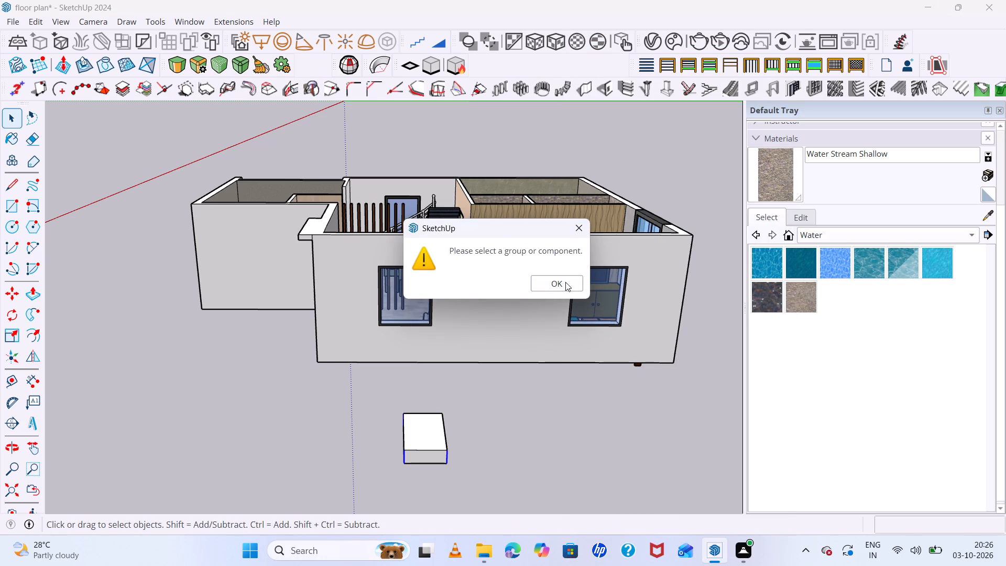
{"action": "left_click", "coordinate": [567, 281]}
Round the four selected vertical corner edges with a bevel offset of about 6" and 24 segments.
{"action": "left_click", "coordinate": [182, 66]}
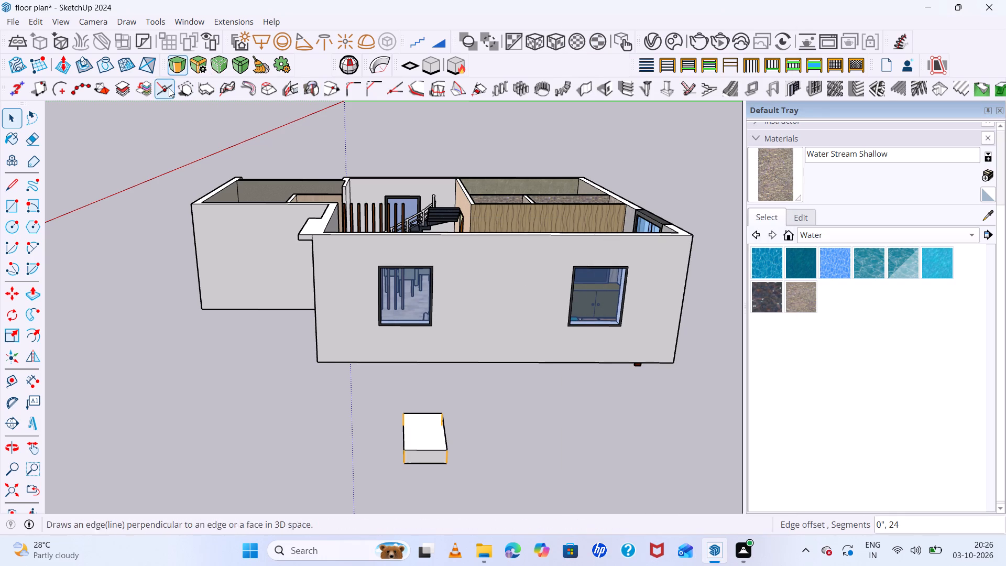
{"action": "scroll", "coordinate": [403, 478], "scroll_direction": "up", "scroll_amount": 14}
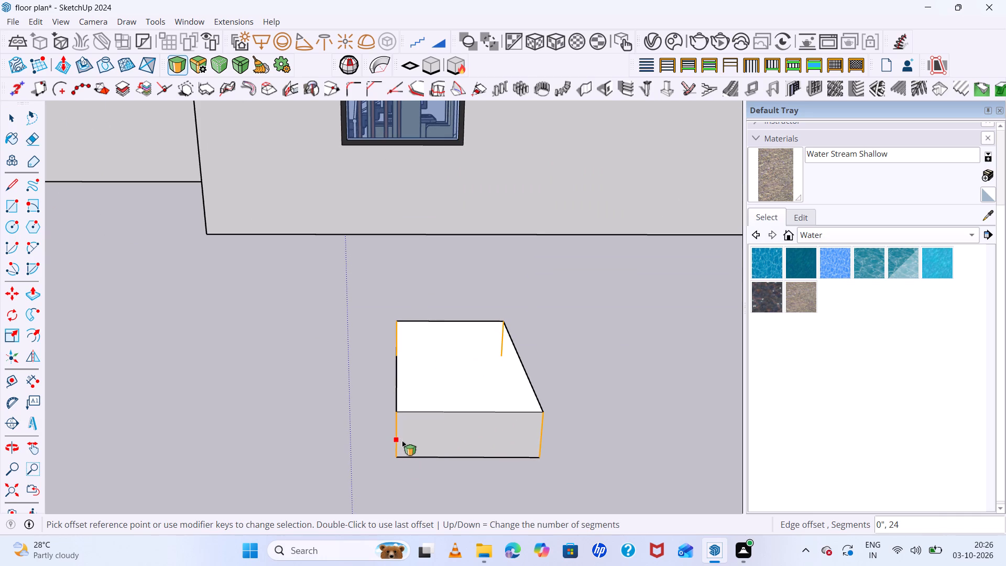
{"action": "left_click", "coordinate": [402, 439]}
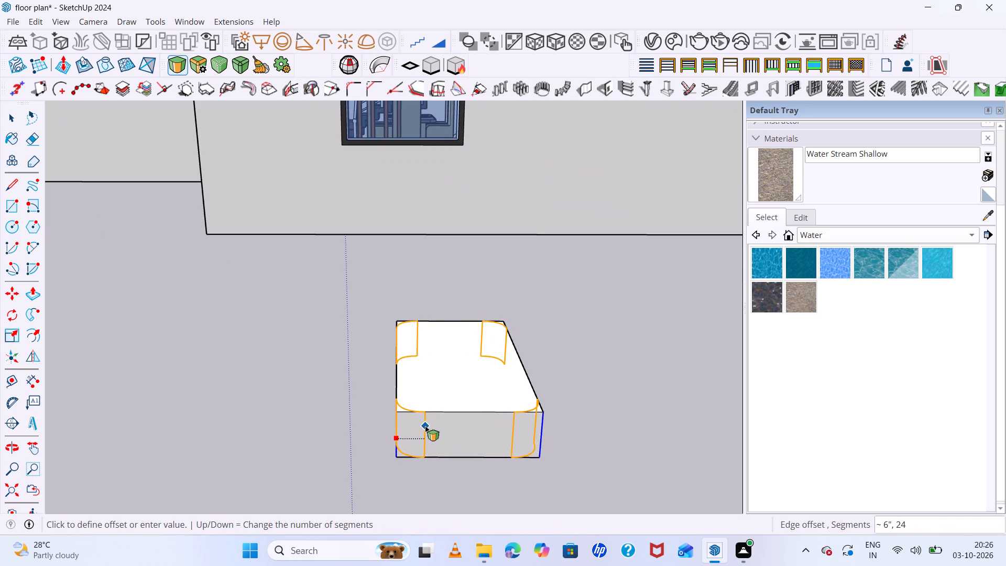
{"action": "left_click", "coordinate": [424, 426]}
Offset the rounded block's top face inward by about 3" to outline a rim.
{"action": "middle_click_drag", "start_coordinate": [476, 434], "coordinate": [519, 483]}
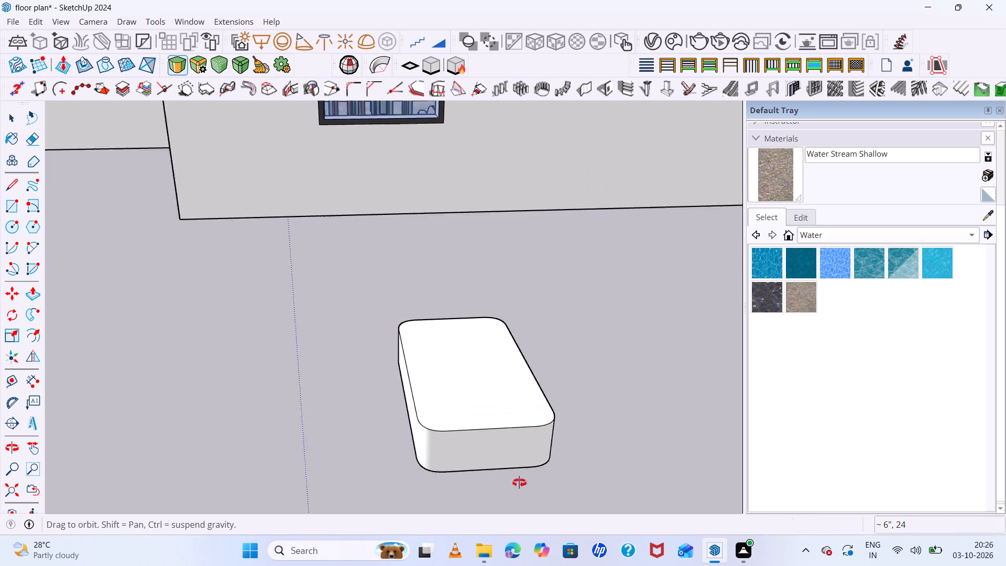
{"action": "middle_click_drag", "start_coordinate": [519, 483], "coordinate": [632, 534]}
{"action": "scroll", "coordinate": [579, 529], "scroll_direction": "up", "scroll_amount": 1}
{"action": "scroll", "coordinate": [440, 257], "scroll_direction": "down", "scroll_amount": 10}
{"action": "middle_click_drag", "start_coordinate": [458, 321], "coordinate": [664, 391]}
{"action": "scroll", "coordinate": [481, 229], "scroll_direction": "up", "scroll_amount": 7}
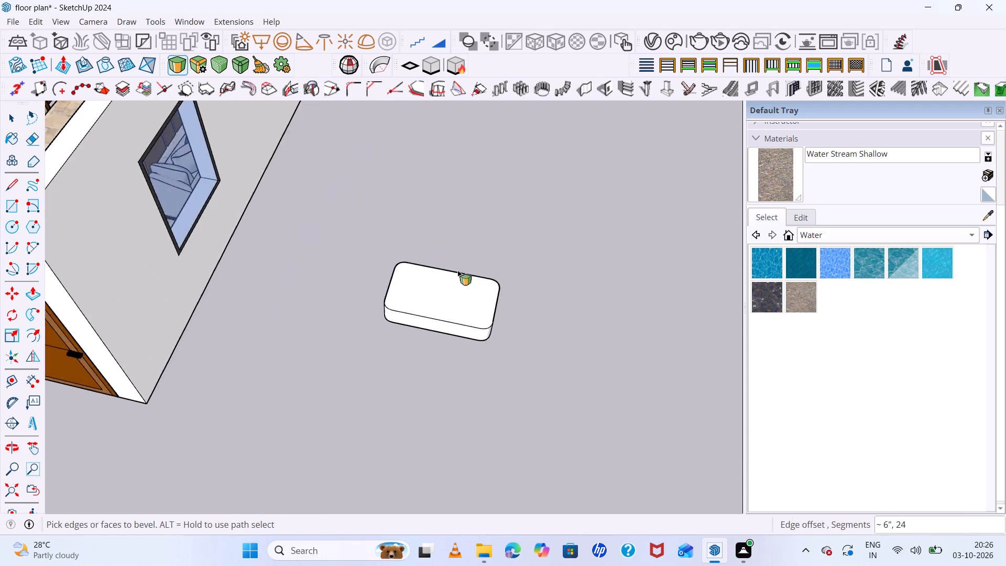
{"action": "scroll", "coordinate": [457, 270], "scroll_direction": "up", "scroll_amount": 4}
{"action": "middle_click_drag", "start_coordinate": [530, 337], "coordinate": [591, 386]}
{"action": "key", "text": "space"}
{"action": "left_click", "coordinate": [452, 288]}
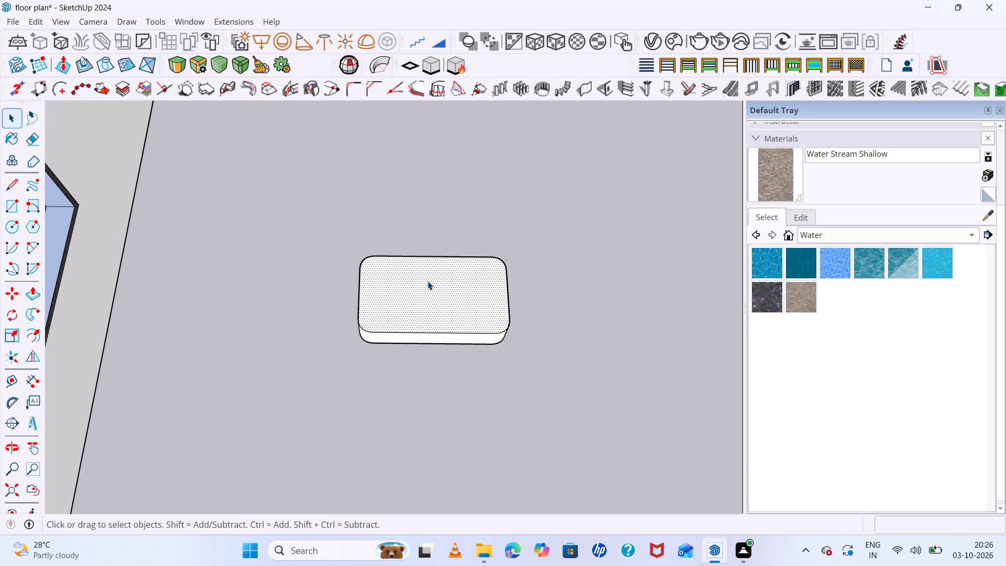
{"action": "key", "text": "f"}
{"action": "left_click", "coordinate": [368, 287]}
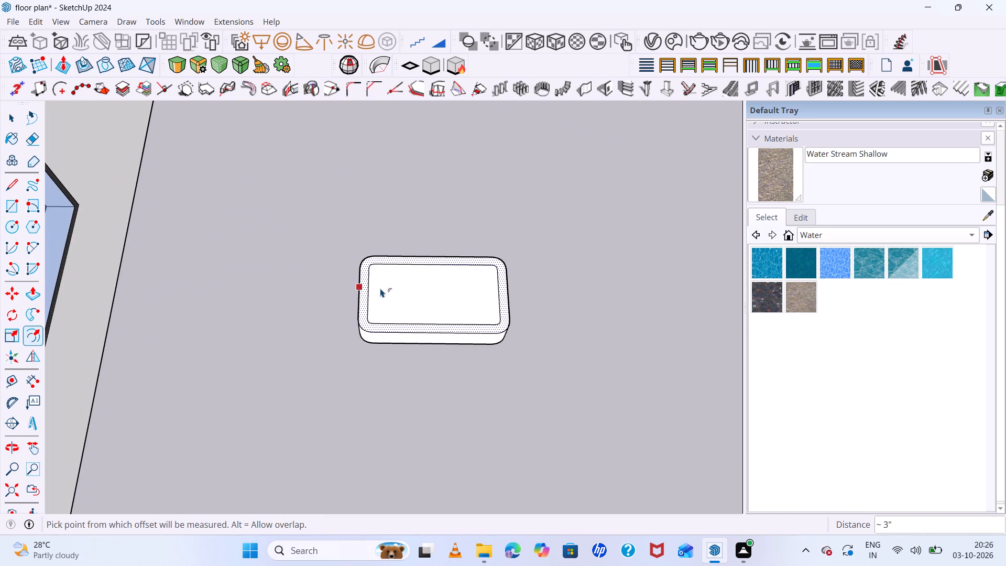
{"action": "left_click", "coordinate": [380, 288]}
{"action": "key", "text": "b"}
{"action": "key", "text": "space"}
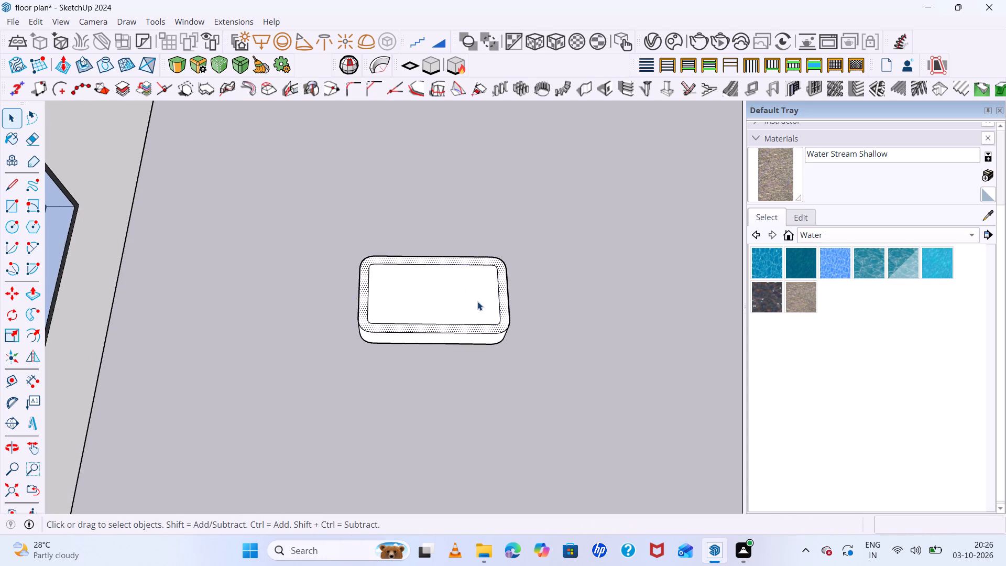
Place a guide line on the block's long side face, 2" above and parallel to its bottom edge.
{"action": "left_click", "coordinate": [477, 301]}
{"action": "middle_click_drag", "start_coordinate": [498, 327], "coordinate": [474, 175]}
{"action": "scroll", "coordinate": [462, 340], "scroll_direction": "up", "scroll_amount": 5}
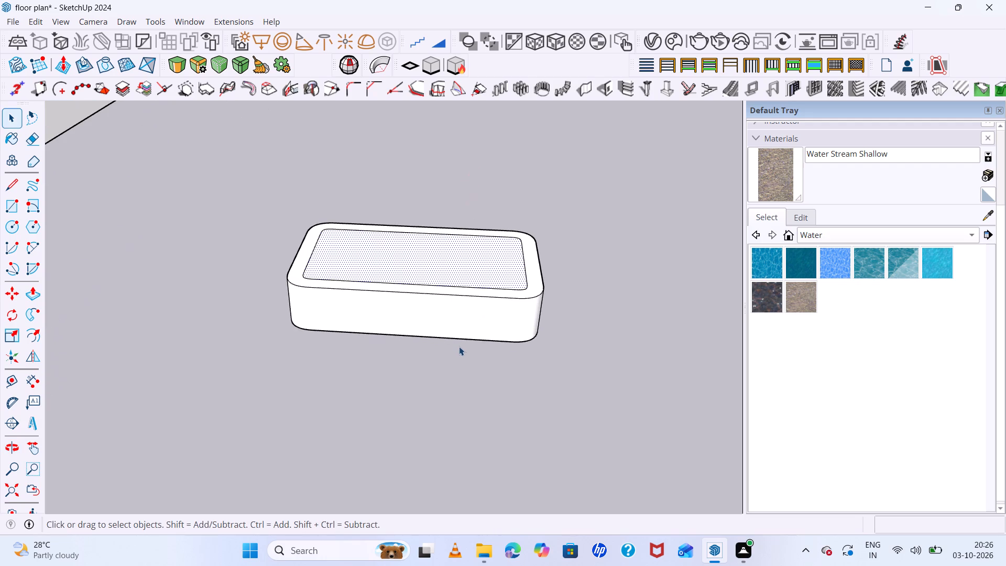
{"action": "key", "text": "t"}
{"action": "left_click", "coordinate": [426, 335]}
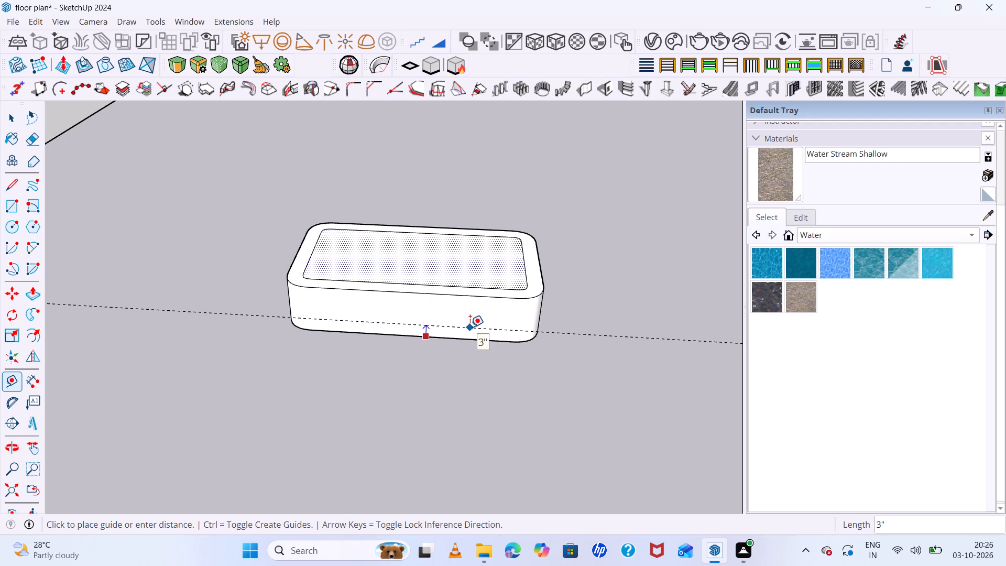
{"action": "key", "text": "2"}
{"action": "key", "text": "Return"}
{"action": "key", "text": "space"}
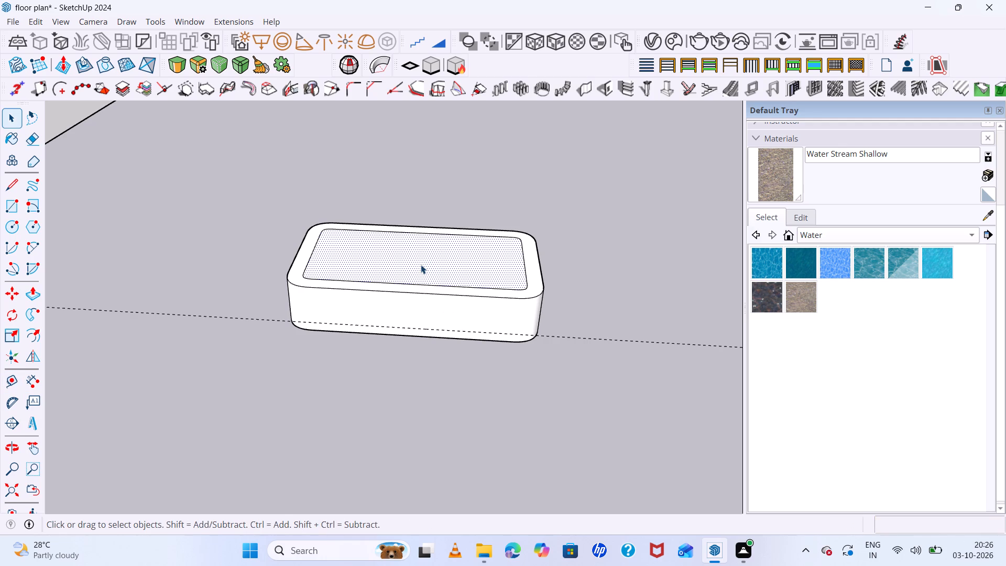
Push the block's inset top face down about 9" to the guide line, hollowing the block into a basin.
{"action": "left_click", "coordinate": [422, 265]}
{"action": "key", "text": "p"}
{"action": "left_click", "coordinate": [422, 266]}
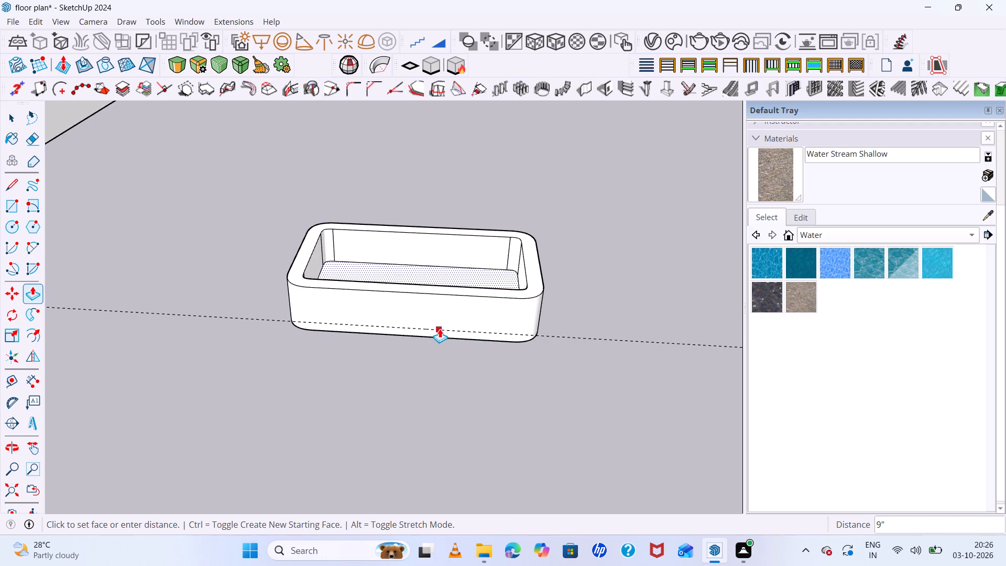
{"action": "left_click", "coordinate": [440, 330]}
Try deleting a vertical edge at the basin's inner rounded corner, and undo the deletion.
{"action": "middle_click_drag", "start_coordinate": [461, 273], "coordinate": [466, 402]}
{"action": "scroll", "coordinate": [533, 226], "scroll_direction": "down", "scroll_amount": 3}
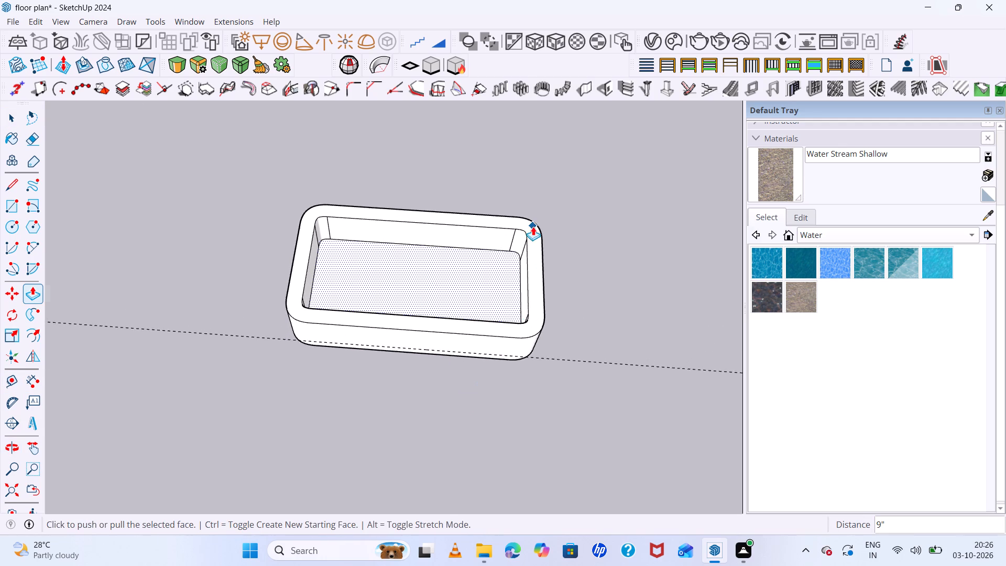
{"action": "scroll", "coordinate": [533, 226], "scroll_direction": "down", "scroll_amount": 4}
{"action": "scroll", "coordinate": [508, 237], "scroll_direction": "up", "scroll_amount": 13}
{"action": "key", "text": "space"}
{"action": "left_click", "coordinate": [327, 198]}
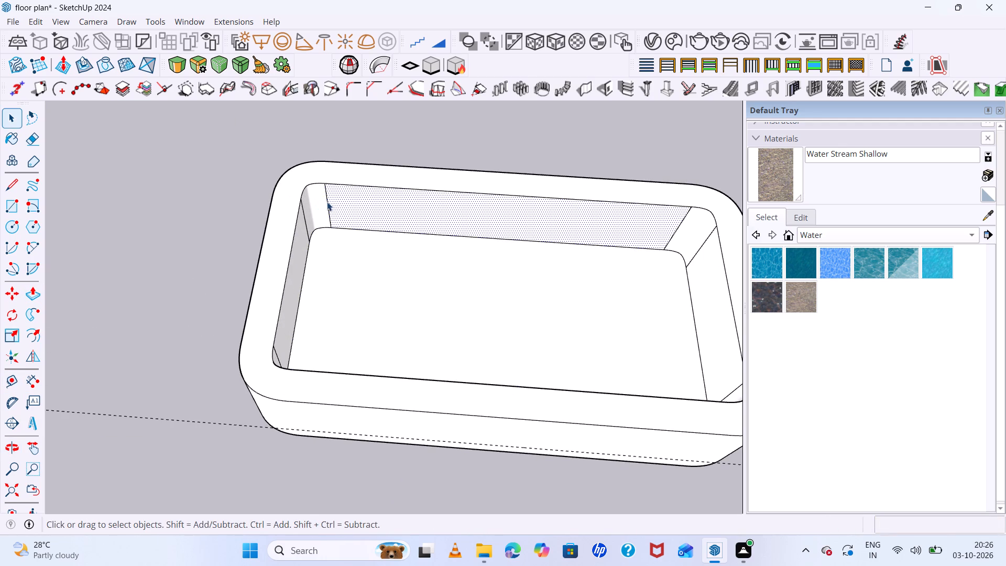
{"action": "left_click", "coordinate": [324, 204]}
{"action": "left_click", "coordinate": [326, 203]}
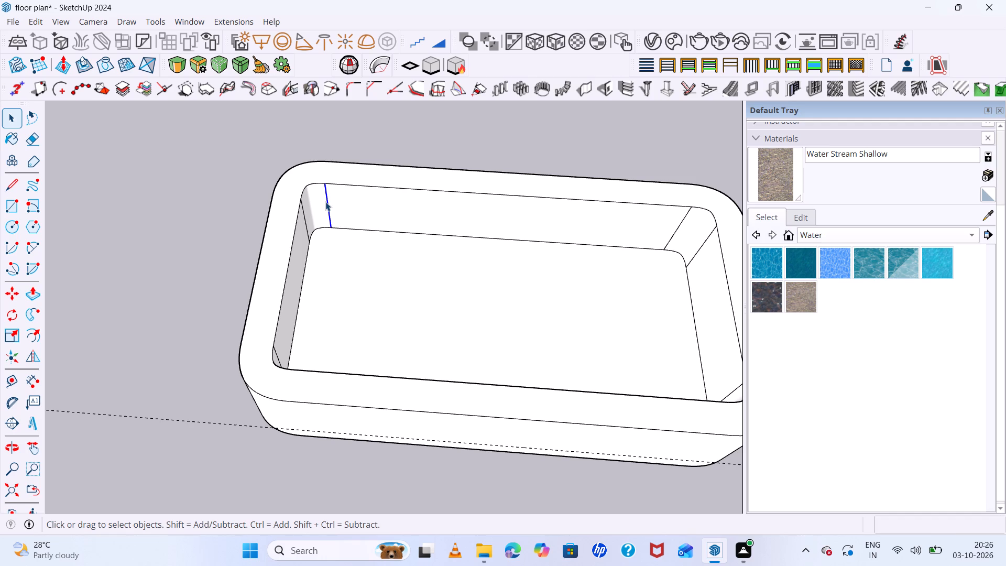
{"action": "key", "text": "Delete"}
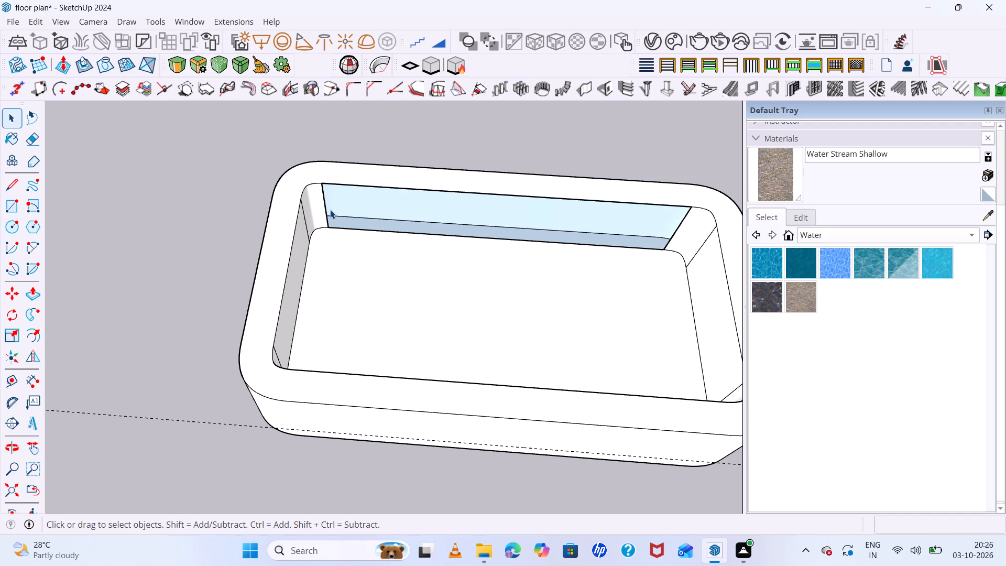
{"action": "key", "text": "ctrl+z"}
Examine the basin's inner corner edges and outer sides from several angles.
{"action": "scroll", "coordinate": [328, 213], "scroll_direction": "down", "scroll_amount": 6}
{"action": "scroll", "coordinate": [326, 214], "scroll_direction": "up", "scroll_amount": 6}
{"action": "left_click", "coordinate": [303, 206]}
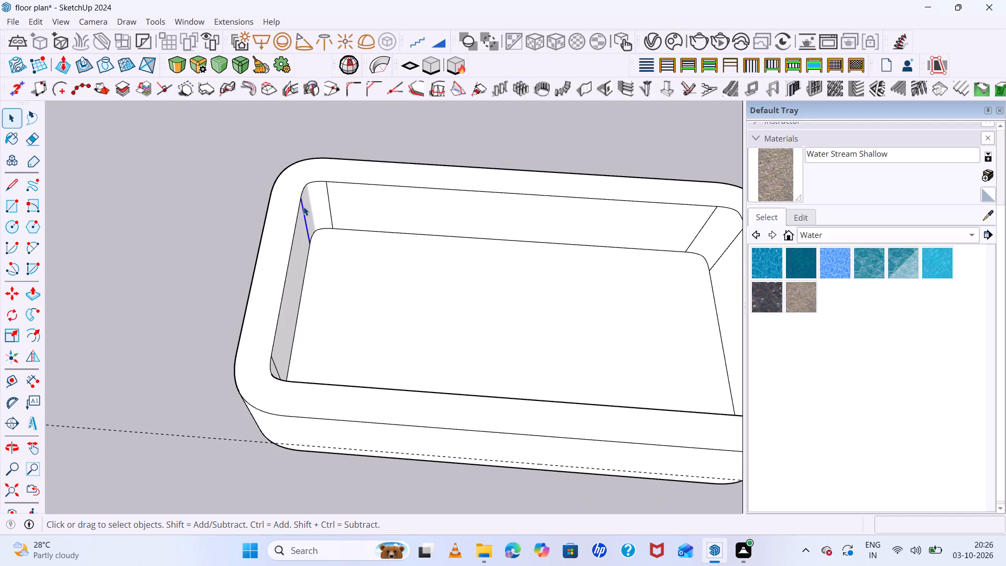
{"action": "scroll", "coordinate": [309, 206], "scroll_direction": "up", "scroll_amount": 5}
{"action": "scroll", "coordinate": [314, 206], "scroll_direction": "down", "scroll_amount": 17}
{"action": "middle_click_drag", "start_coordinate": [405, 255], "coordinate": [413, 262]}
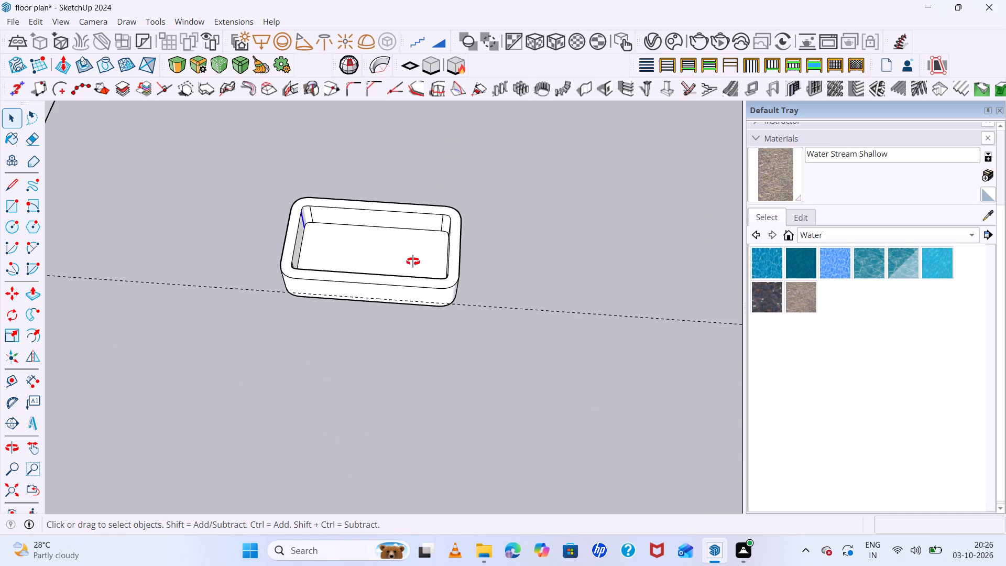
{"action": "middle_click_drag", "start_coordinate": [413, 262], "coordinate": [301, 150]}
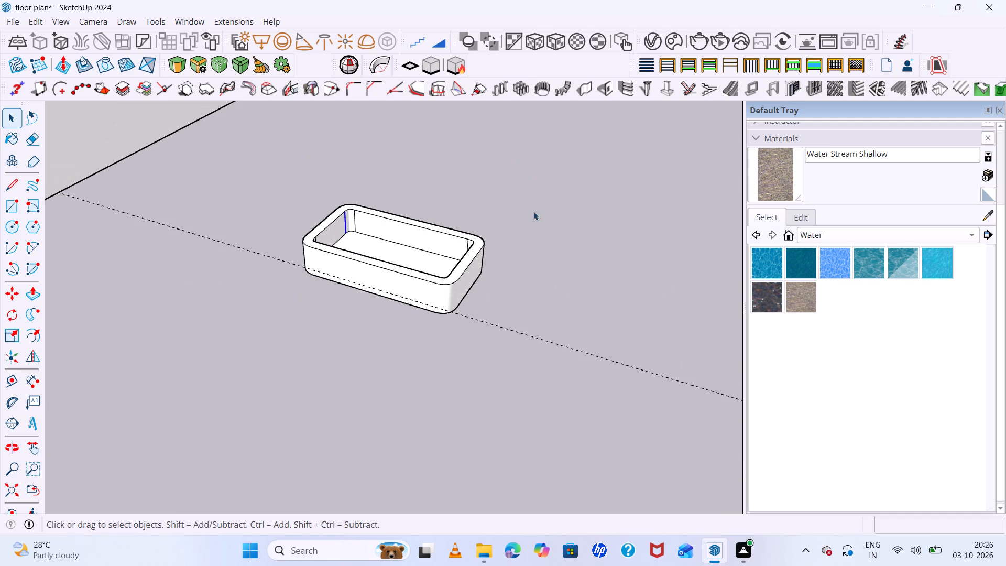
{"action": "scroll", "coordinate": [429, 279], "scroll_direction": "up", "scroll_amount": 10}
{"action": "middle_click_drag", "start_coordinate": [591, 324], "coordinate": [675, 303]}
{"action": "scroll", "coordinate": [688, 281], "scroll_direction": "up", "scroll_amount": 1}
{"action": "scroll", "coordinate": [515, 232], "scroll_direction": "down", "scroll_amount": 6}
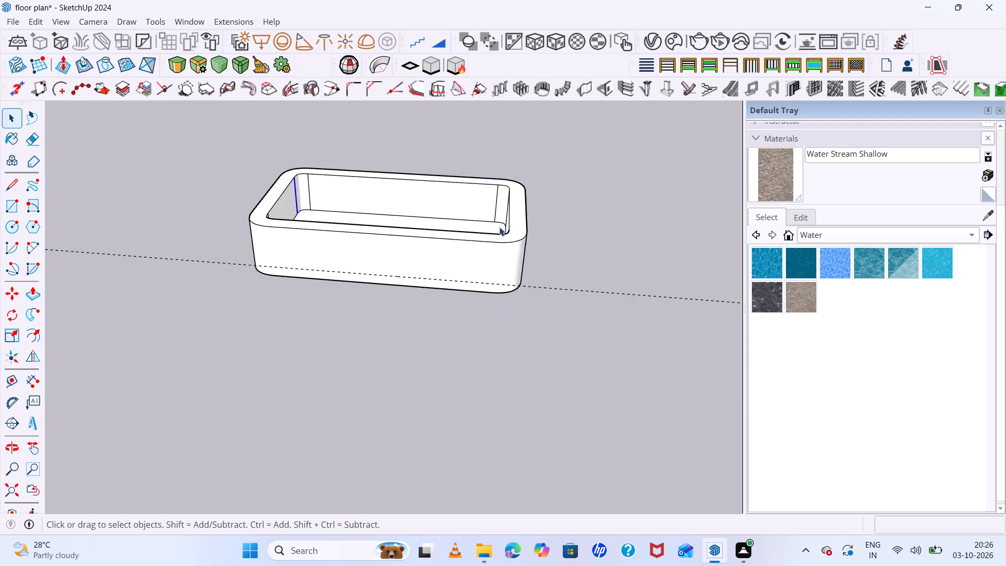
{"action": "scroll", "coordinate": [499, 227], "scroll_direction": "down", "scroll_amount": 7}
{"action": "middle_click_drag", "start_coordinate": [456, 242], "coordinate": [501, 313]}
{"action": "scroll", "coordinate": [411, 185], "scroll_direction": "up", "scroll_amount": 6}
{"action": "scroll", "coordinate": [392, 226], "scroll_direction": "up", "scroll_amount": 3}
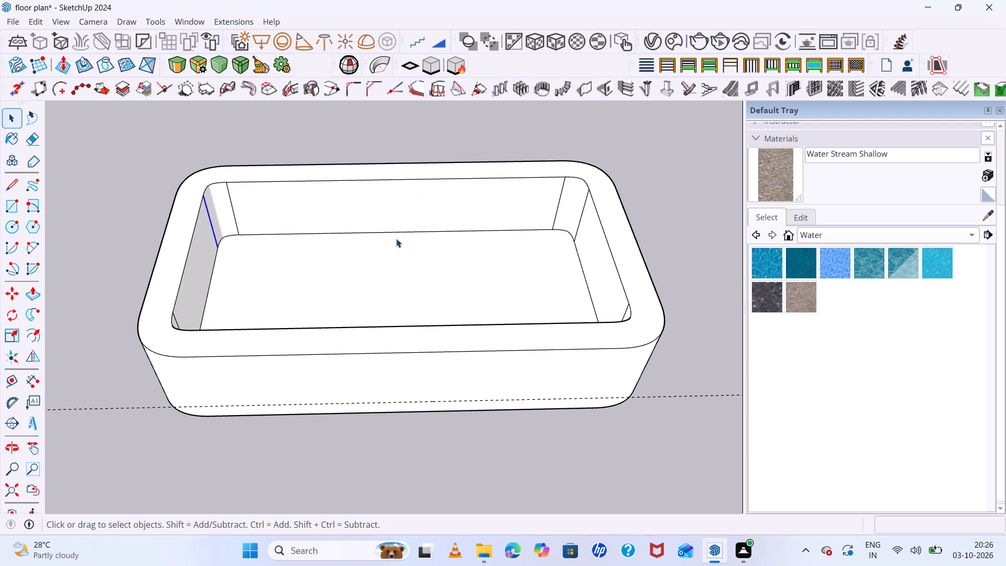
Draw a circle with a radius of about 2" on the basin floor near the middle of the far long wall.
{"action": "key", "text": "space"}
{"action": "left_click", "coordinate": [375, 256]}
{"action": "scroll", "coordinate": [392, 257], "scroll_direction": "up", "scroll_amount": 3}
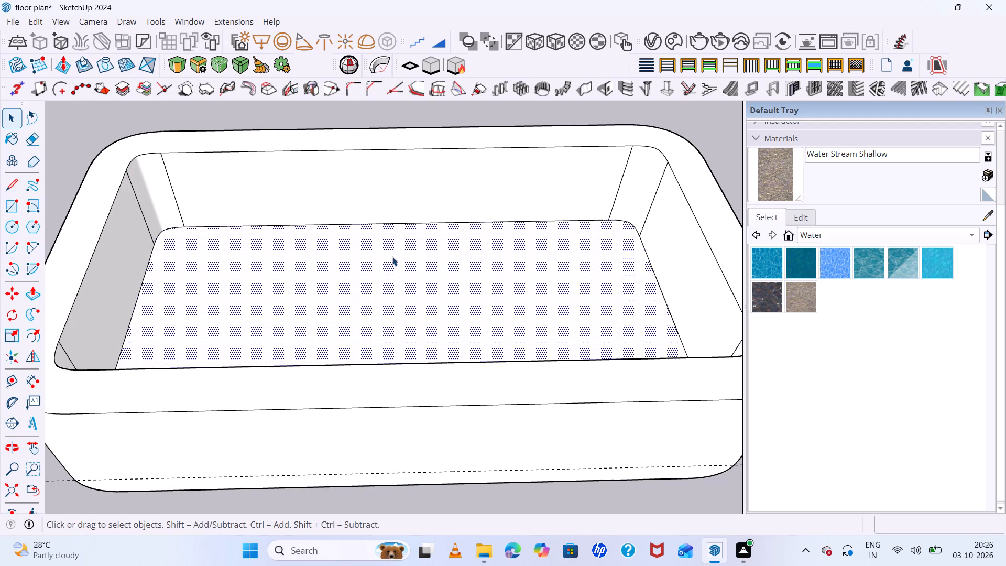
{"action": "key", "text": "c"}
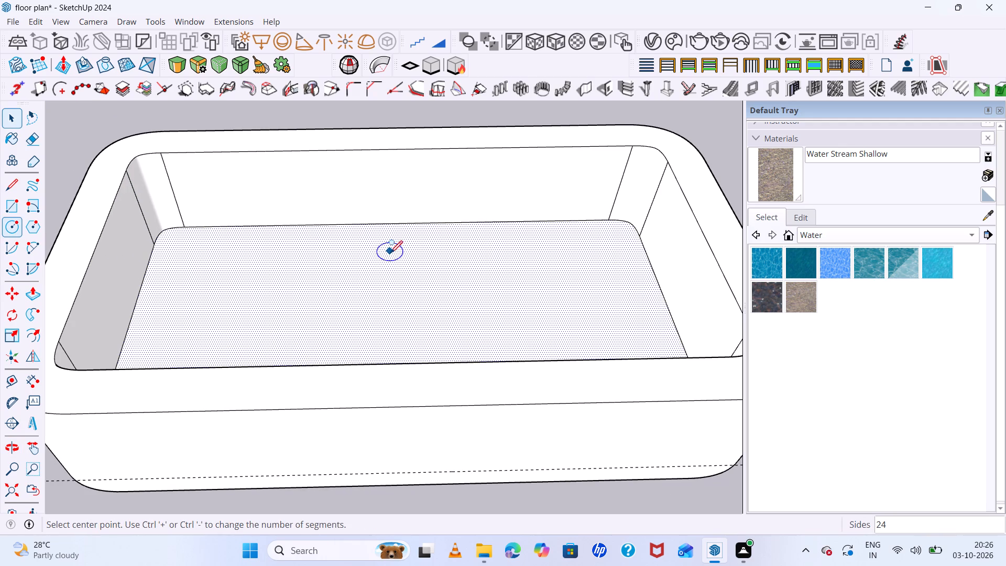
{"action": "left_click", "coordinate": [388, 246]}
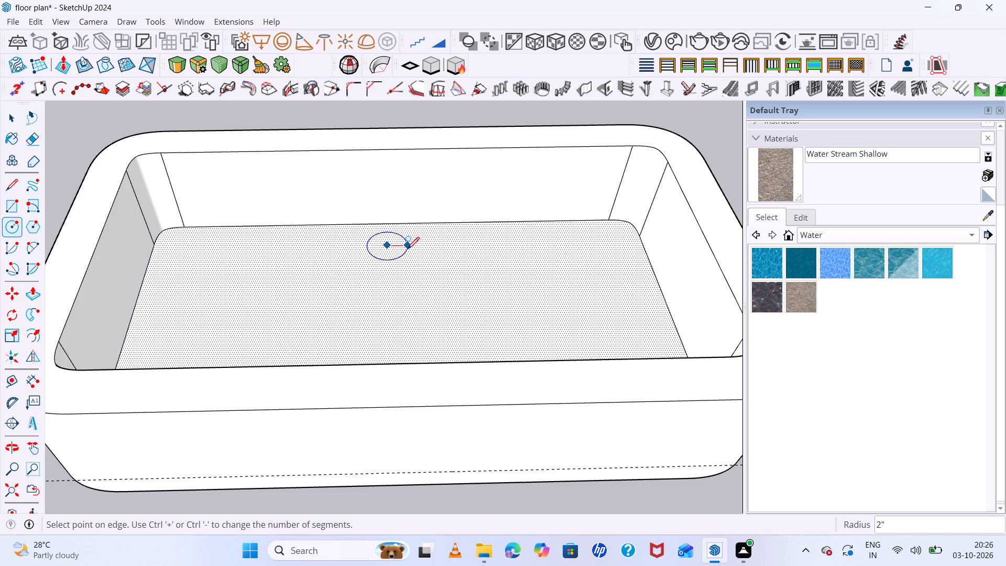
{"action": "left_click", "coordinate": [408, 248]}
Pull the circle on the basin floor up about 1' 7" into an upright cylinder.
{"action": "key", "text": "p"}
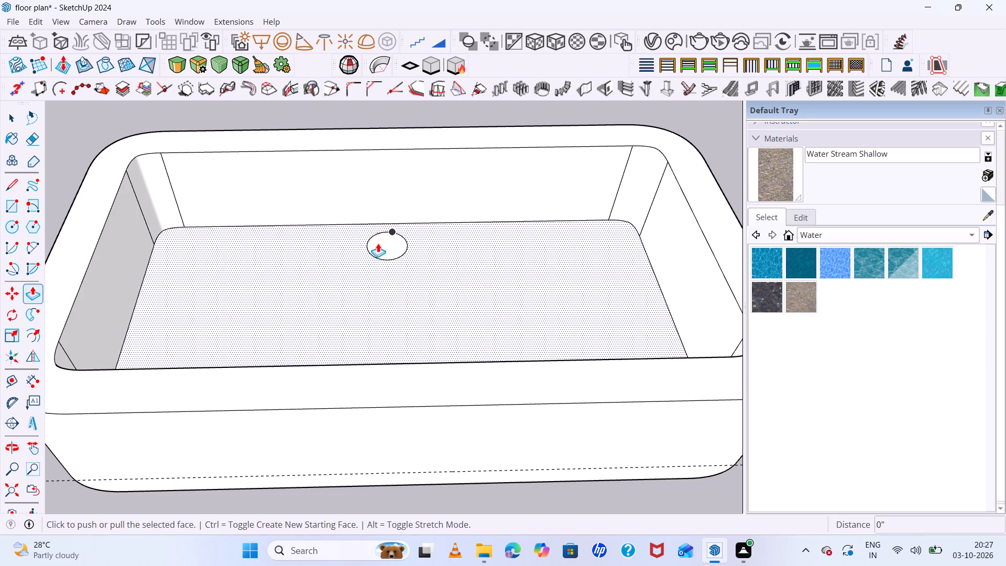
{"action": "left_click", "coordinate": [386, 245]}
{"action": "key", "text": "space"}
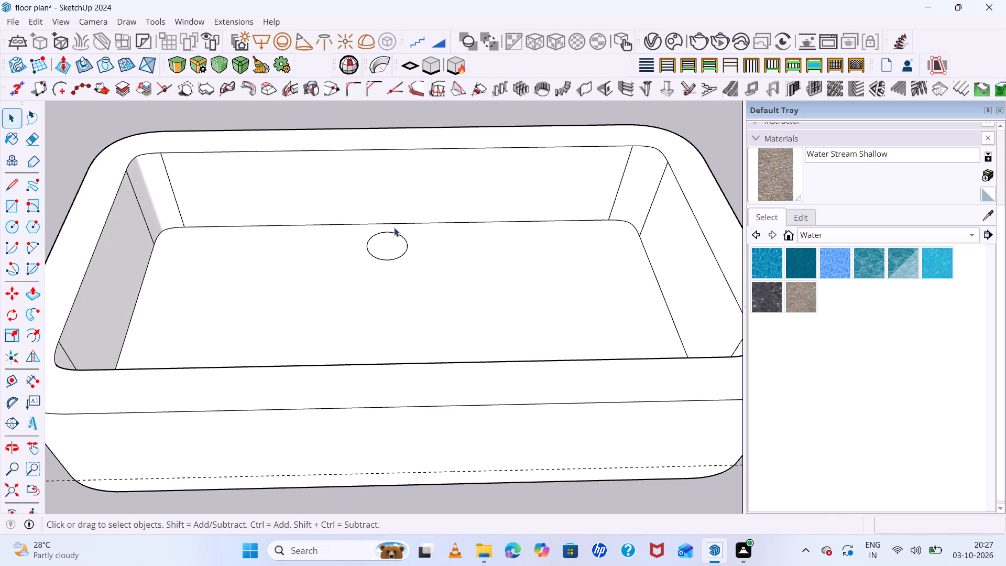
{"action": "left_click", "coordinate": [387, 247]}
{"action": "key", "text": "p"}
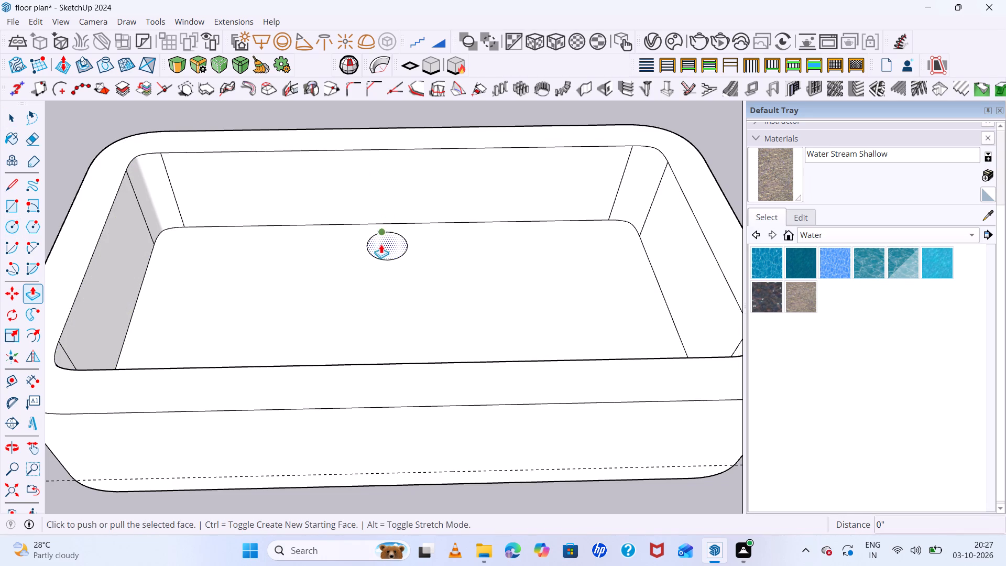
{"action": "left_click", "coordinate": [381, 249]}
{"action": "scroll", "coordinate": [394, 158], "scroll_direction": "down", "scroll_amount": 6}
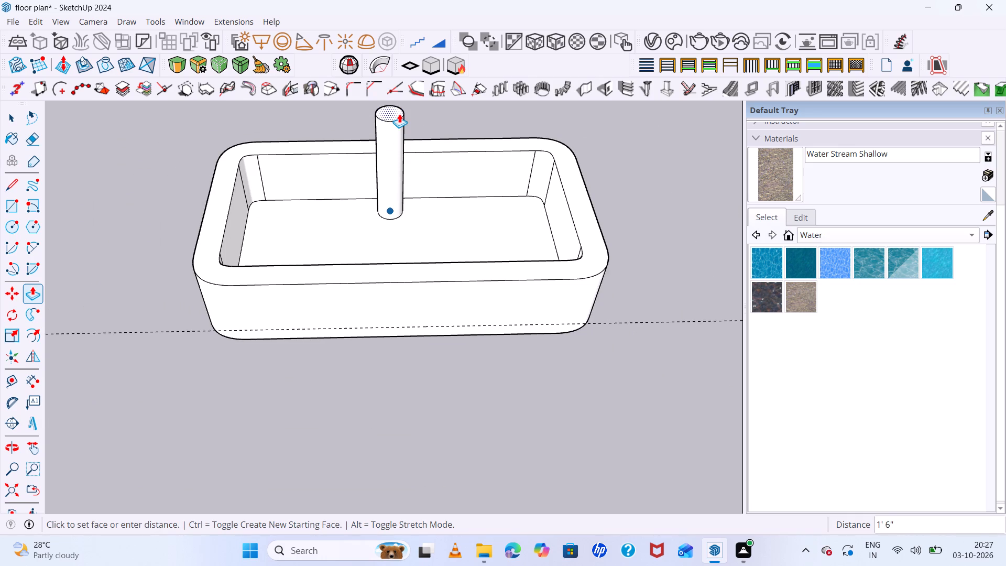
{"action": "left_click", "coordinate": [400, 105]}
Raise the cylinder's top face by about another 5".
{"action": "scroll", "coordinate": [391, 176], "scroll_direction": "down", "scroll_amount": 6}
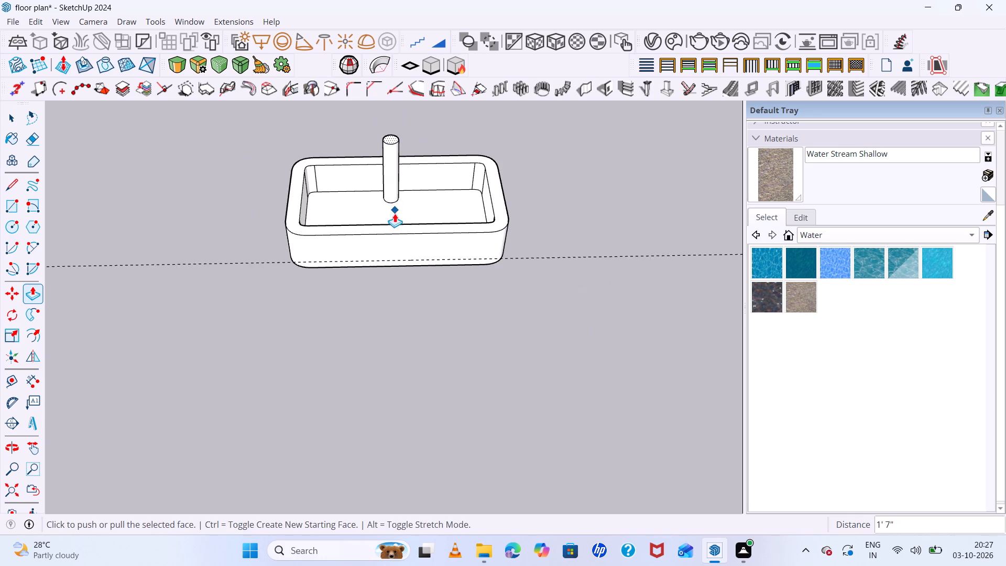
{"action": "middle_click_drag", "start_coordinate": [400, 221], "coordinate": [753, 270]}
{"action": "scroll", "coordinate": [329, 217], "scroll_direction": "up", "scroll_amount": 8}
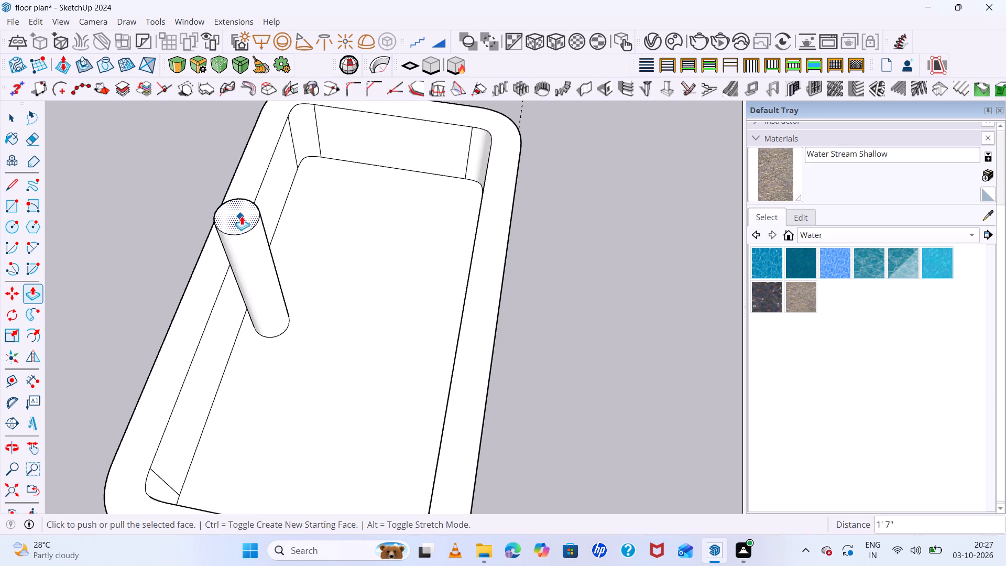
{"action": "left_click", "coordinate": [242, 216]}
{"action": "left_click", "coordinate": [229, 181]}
Examine the upright cylinder's height and position in the basin from several angles.
{"action": "middle_click_drag", "start_coordinate": [264, 188], "coordinate": [228, 156]}
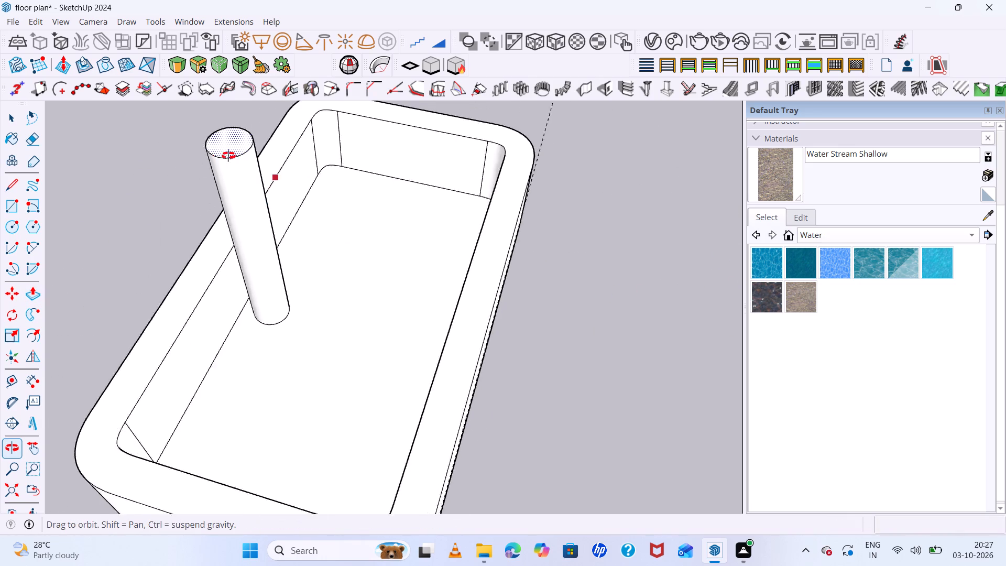
{"action": "middle_click_drag", "start_coordinate": [228, 156], "coordinate": [157, 128]}
{"action": "scroll", "coordinate": [248, 203], "scroll_direction": "down", "scroll_amount": 12}
{"action": "middle_click_drag", "start_coordinate": [321, 234], "coordinate": [170, 243]}
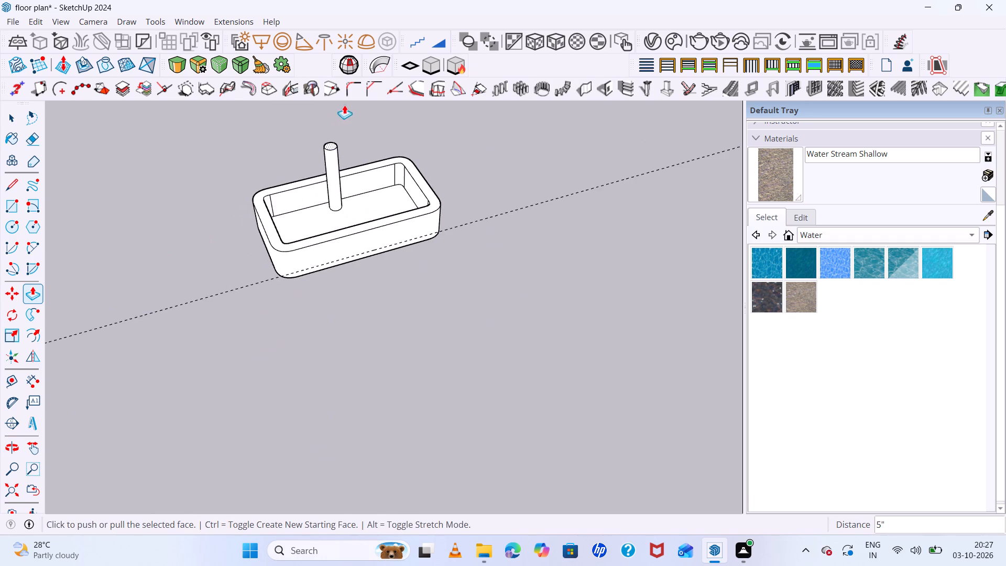
{"action": "scroll", "coordinate": [346, 117], "scroll_direction": "up", "scroll_amount": 9}
{"action": "middle_click_drag", "start_coordinate": [380, 191], "coordinate": [245, 153]}
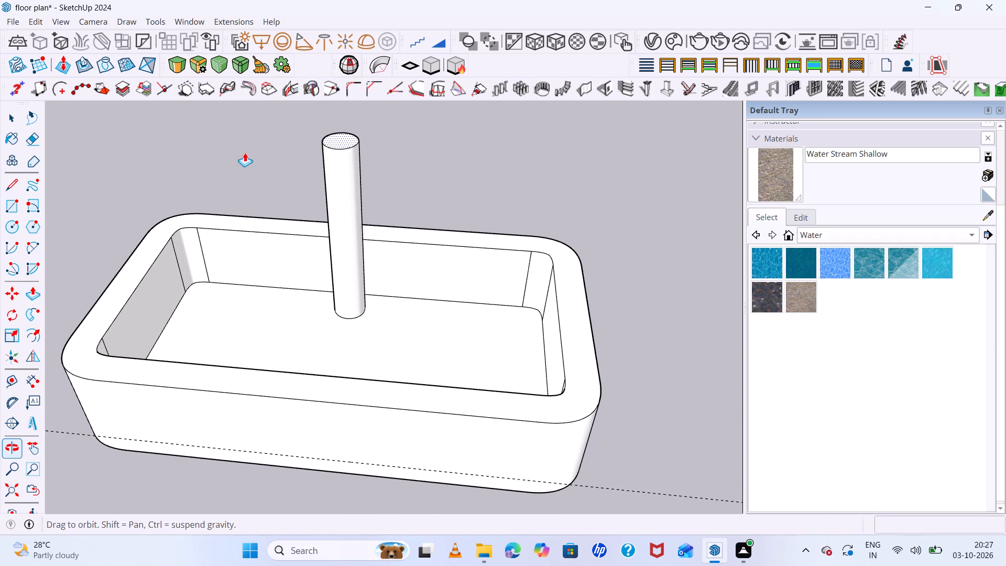
{"action": "scroll", "coordinate": [335, 126], "scroll_direction": "up", "scroll_amount": 4}
{"action": "key", "text": "space"}
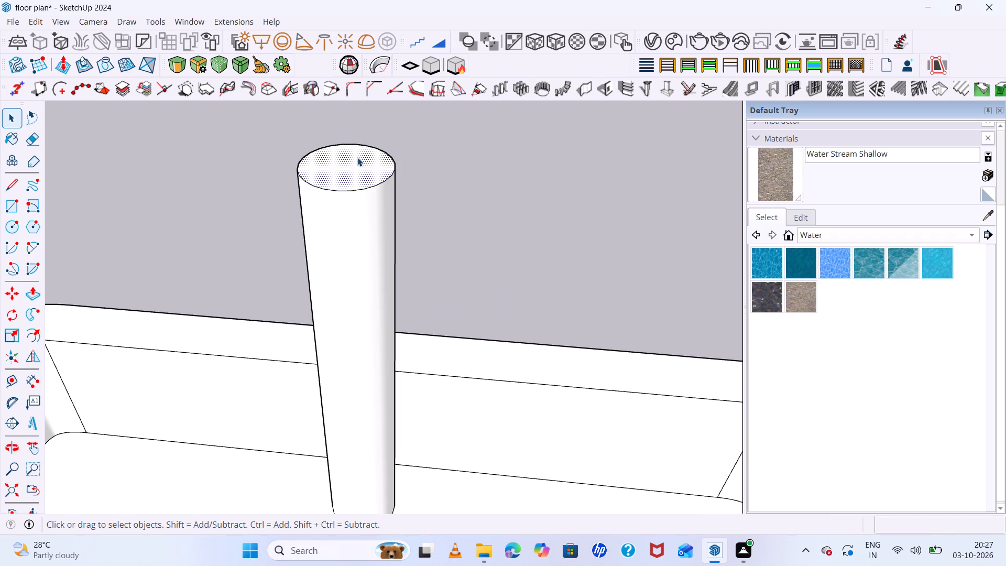
{"action": "scroll", "coordinate": [359, 226], "scroll_direction": "down", "scroll_amount": 10}
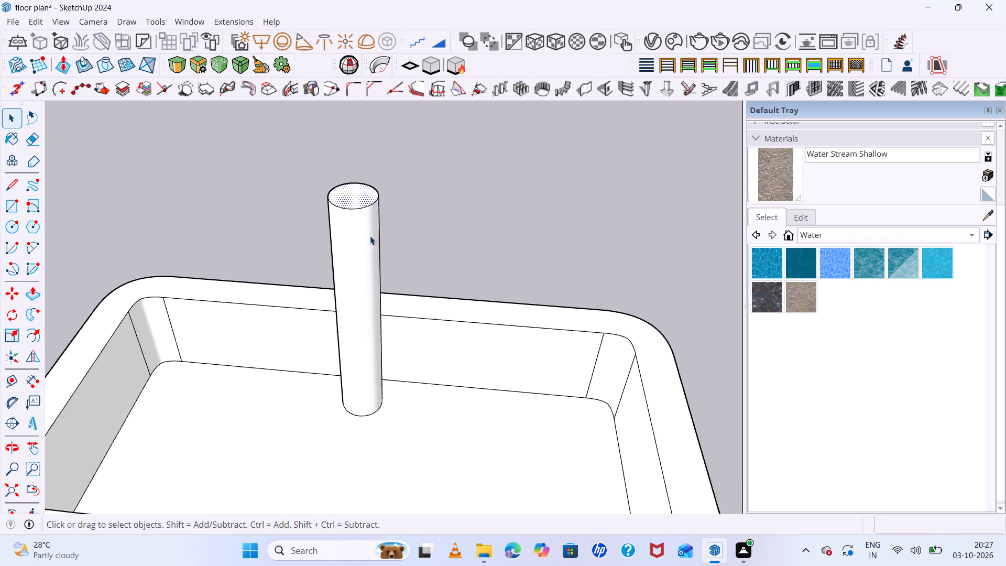
{"action": "scroll", "coordinate": [370, 236], "scroll_direction": "down", "scroll_amount": 2}
{"action": "middle_click_drag", "start_coordinate": [394, 273], "coordinate": [509, 333]}
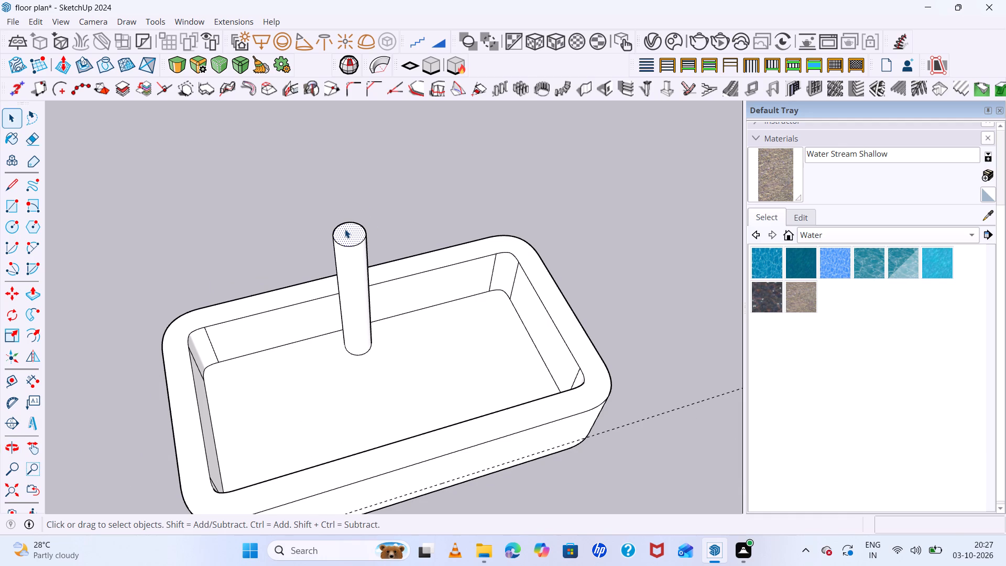
{"action": "scroll", "coordinate": [345, 229], "scroll_direction": "up", "scroll_amount": 6}
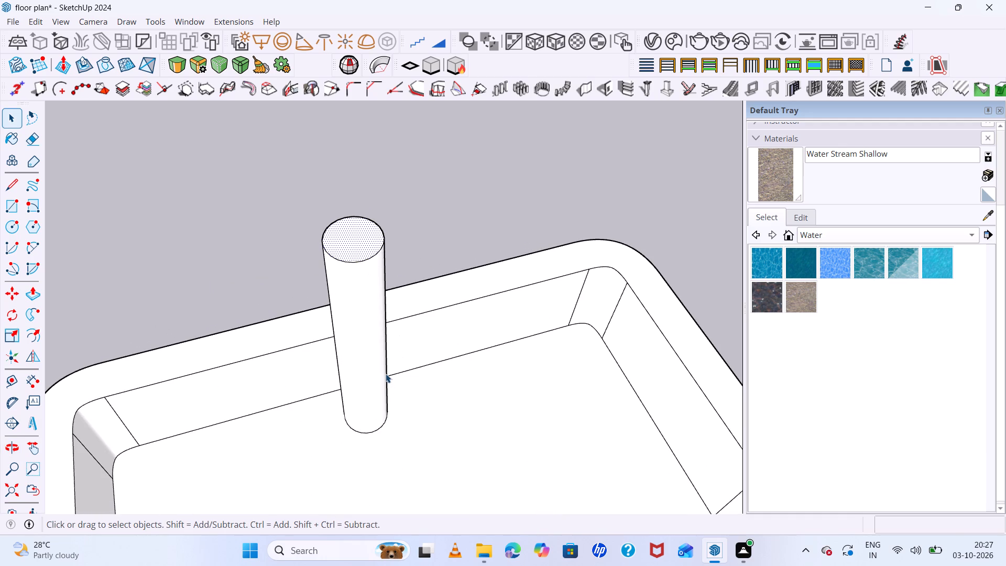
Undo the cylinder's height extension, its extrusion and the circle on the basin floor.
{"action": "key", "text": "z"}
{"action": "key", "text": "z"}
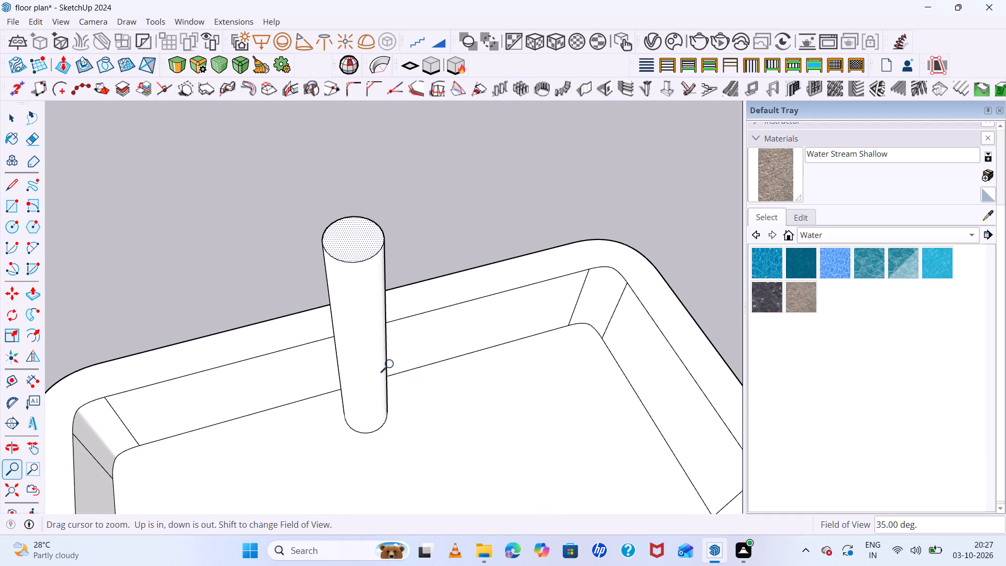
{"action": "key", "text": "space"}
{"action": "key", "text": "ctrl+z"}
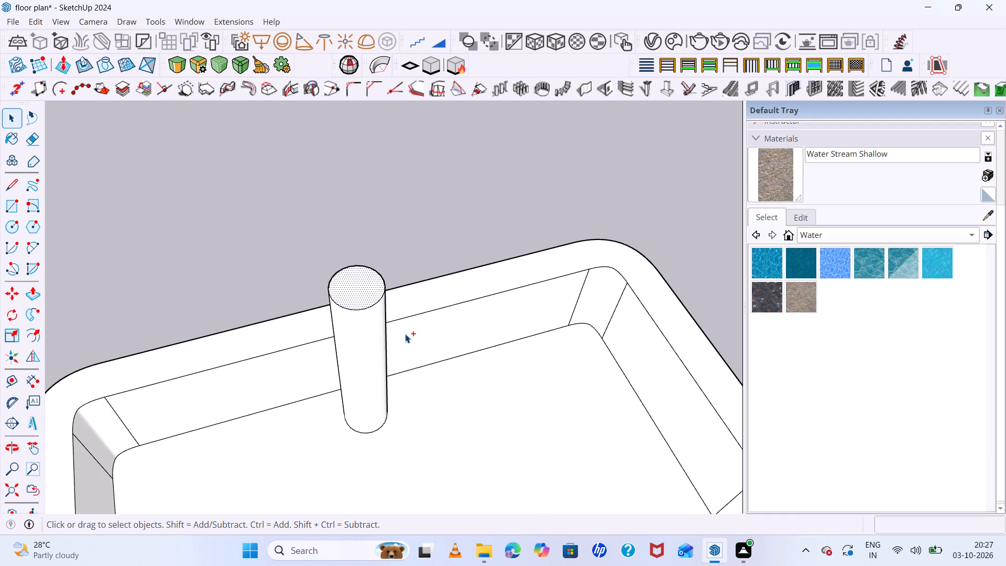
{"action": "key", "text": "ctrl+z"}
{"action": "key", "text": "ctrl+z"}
Draw a rectangle of about 9" by 2" on the basin floor near the middle of the far long wall.
{"action": "scroll", "coordinate": [394, 402], "scroll_direction": "down", "scroll_amount": 11}
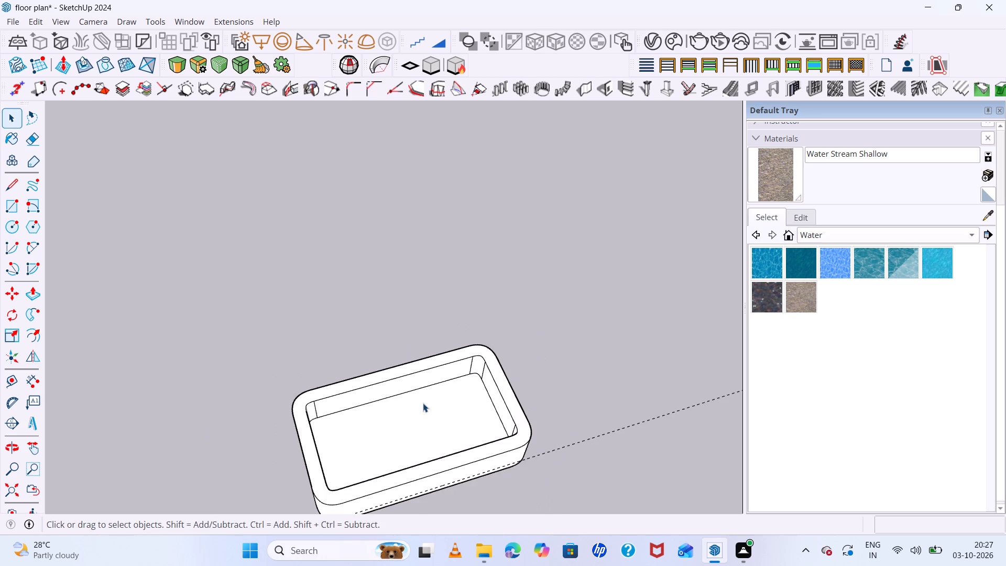
{"action": "middle_click_drag", "start_coordinate": [479, 413], "coordinate": [411, 449]}
{"action": "key", "text": "r"}
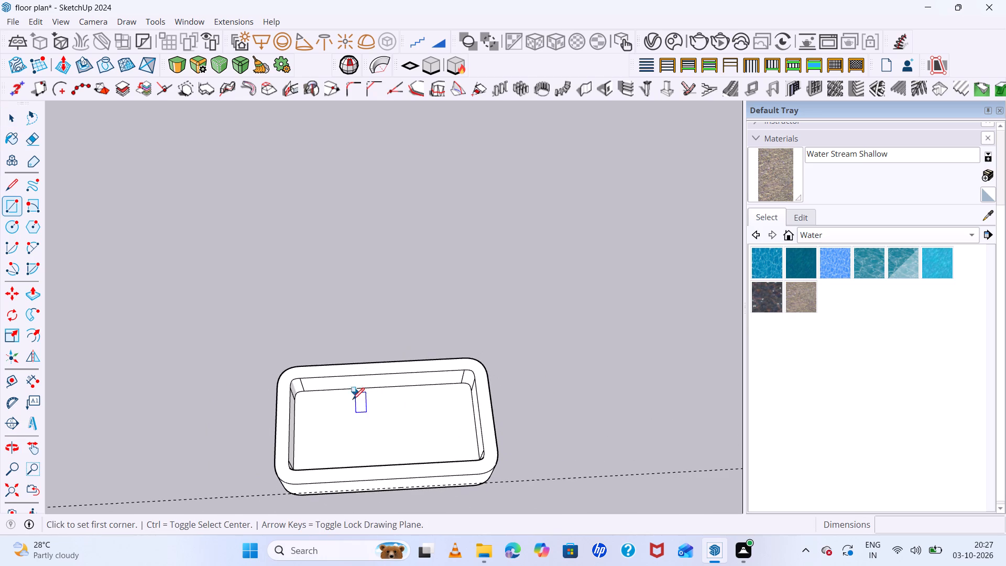
{"action": "scroll", "coordinate": [353, 403], "scroll_direction": "up", "scroll_amount": 10}
{"action": "left_click", "coordinate": [358, 387]}
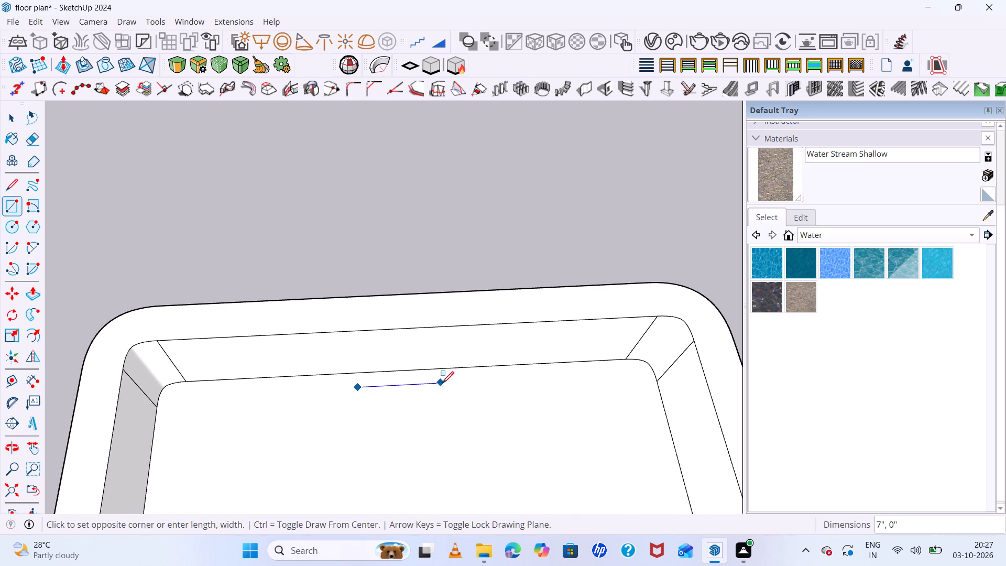
{"action": "left_click", "coordinate": [453, 404]}
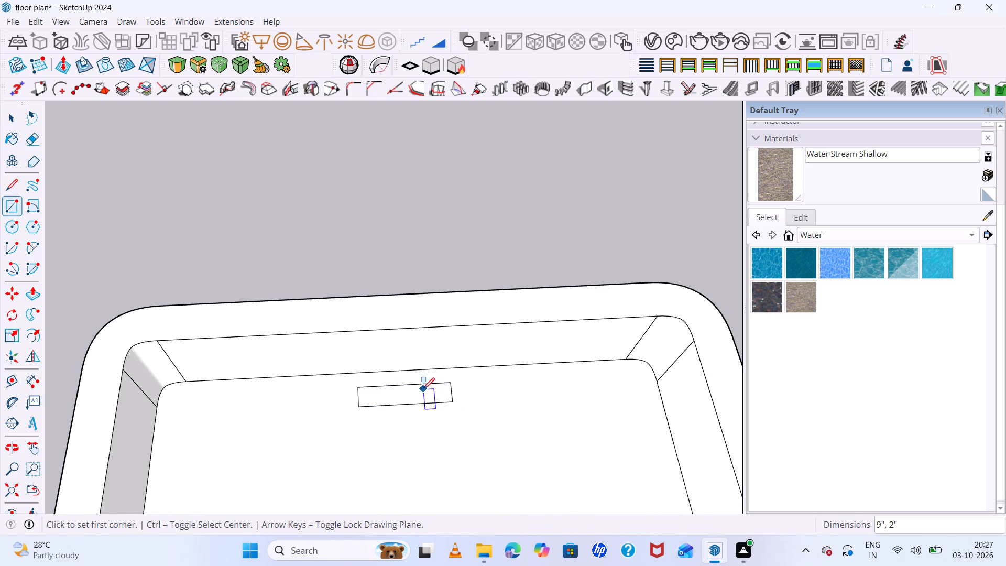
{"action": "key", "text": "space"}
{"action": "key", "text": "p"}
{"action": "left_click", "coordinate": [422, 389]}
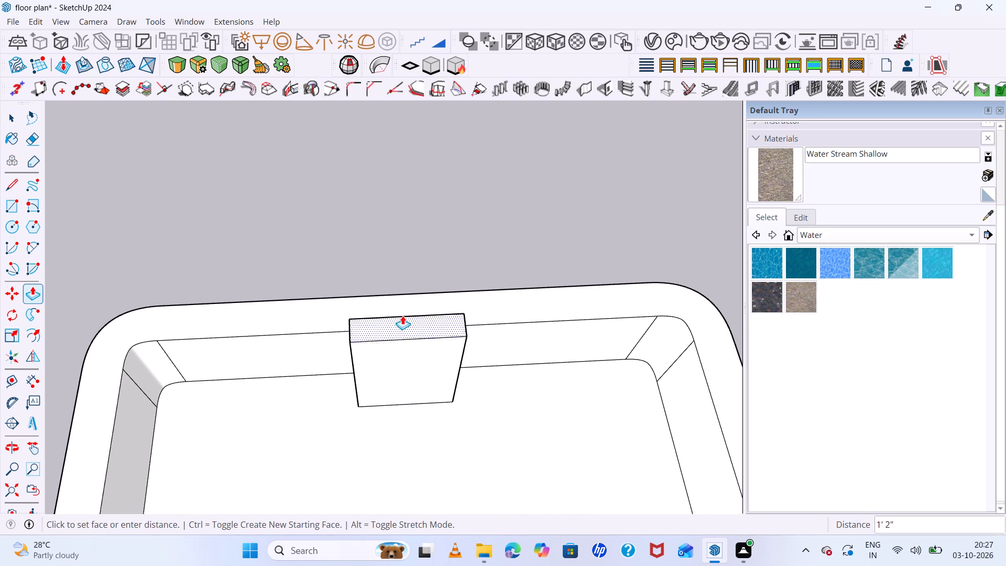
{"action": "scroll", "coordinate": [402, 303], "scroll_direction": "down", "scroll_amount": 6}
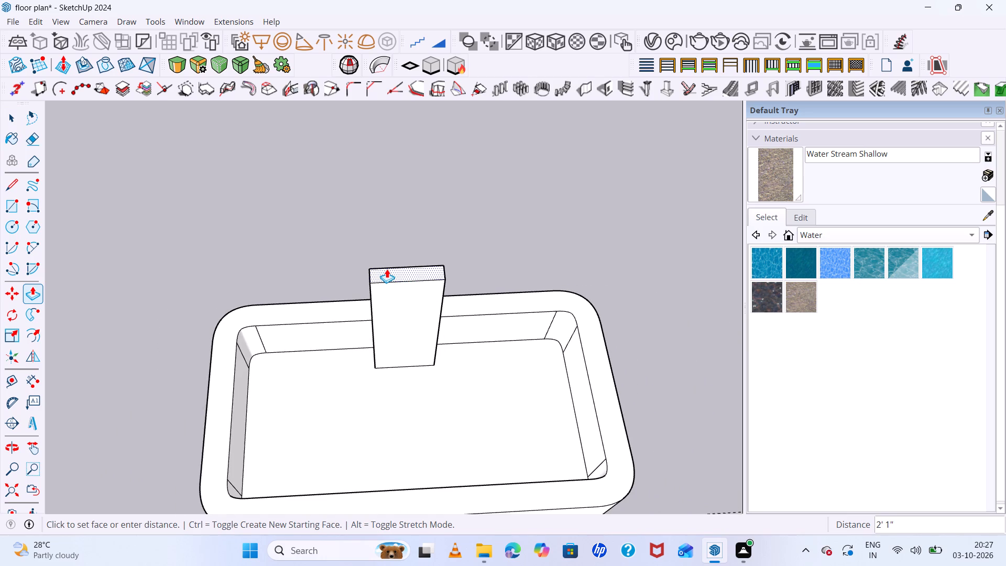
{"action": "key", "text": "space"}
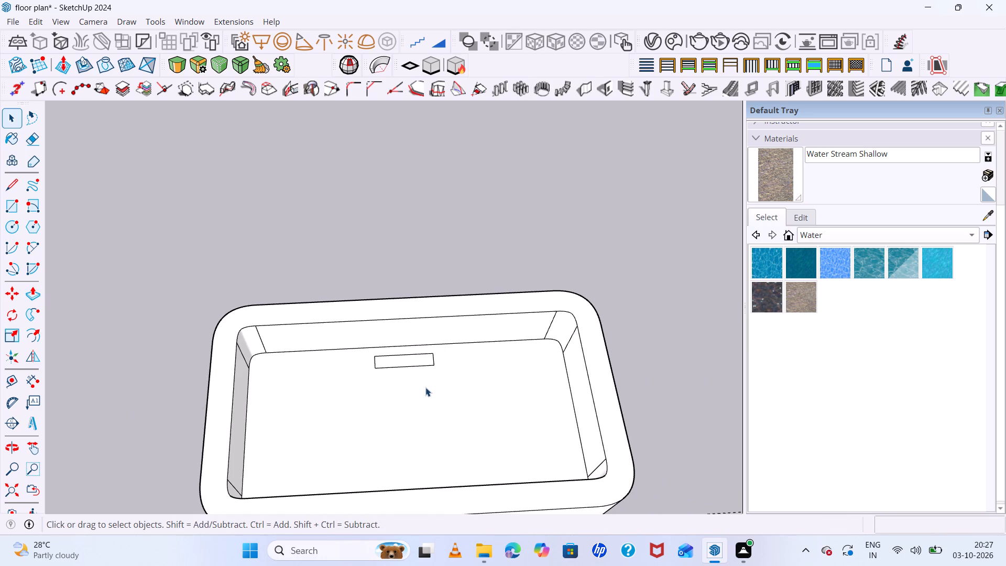
Undo the rectangle drawn on the basin floor.
{"action": "key", "text": "ctrl+z"}
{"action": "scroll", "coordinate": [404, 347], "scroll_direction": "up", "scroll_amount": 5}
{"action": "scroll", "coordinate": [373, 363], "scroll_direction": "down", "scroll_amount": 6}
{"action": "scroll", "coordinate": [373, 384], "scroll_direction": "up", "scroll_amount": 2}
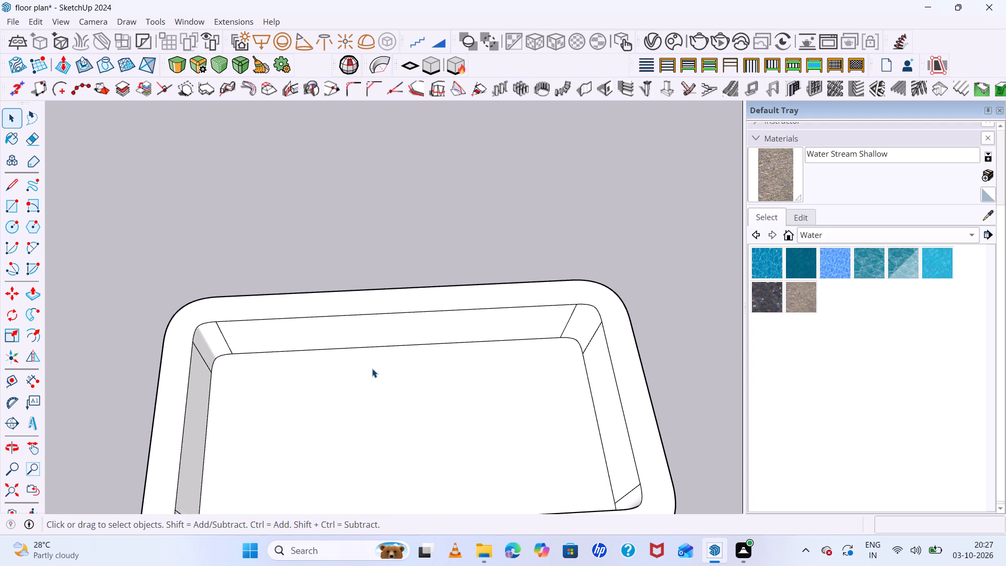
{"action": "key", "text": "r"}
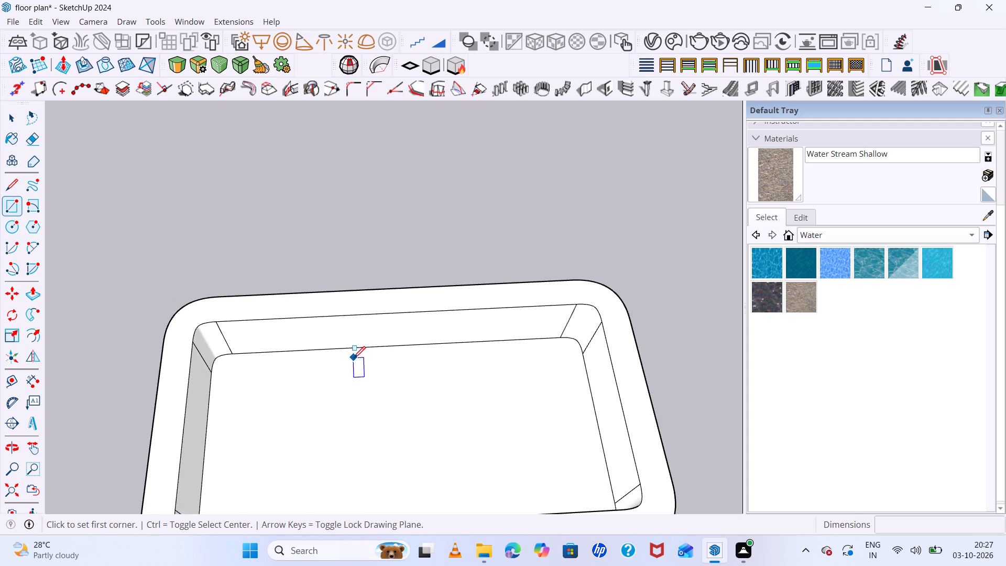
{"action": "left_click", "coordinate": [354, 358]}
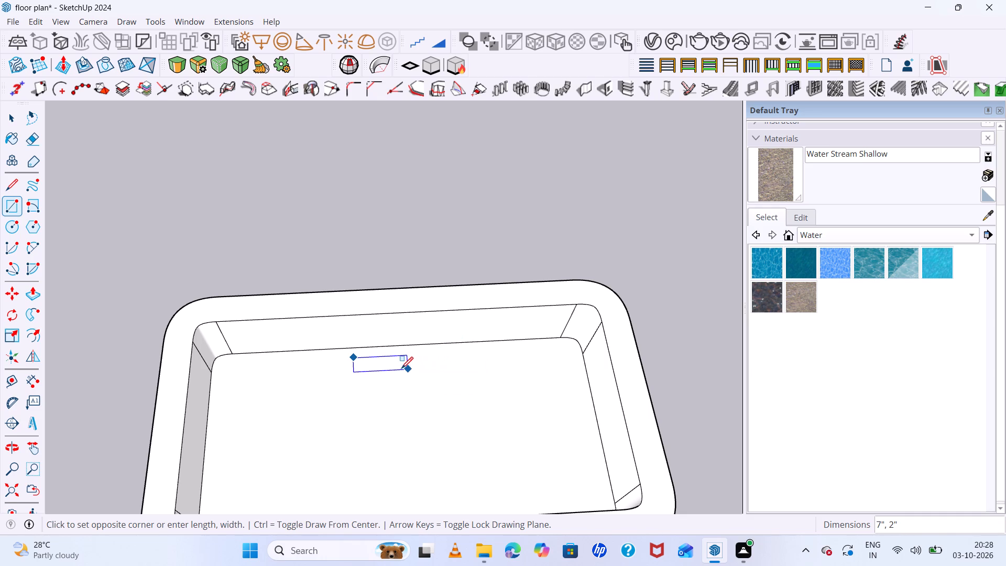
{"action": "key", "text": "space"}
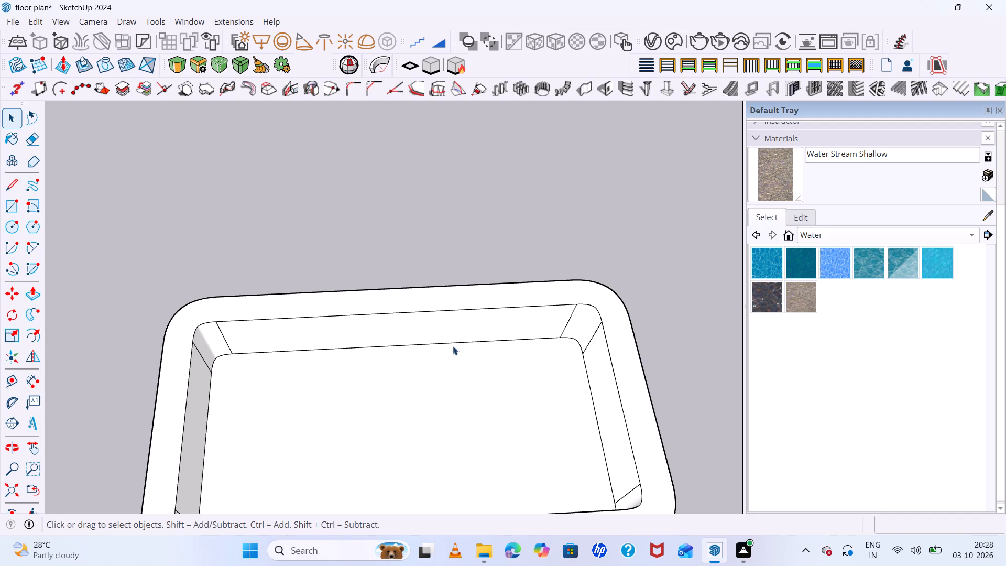
Draw a rectangle of about 6" by 2" on the basin floor near the middle of the far long wall.
{"action": "key", "text": "r"}
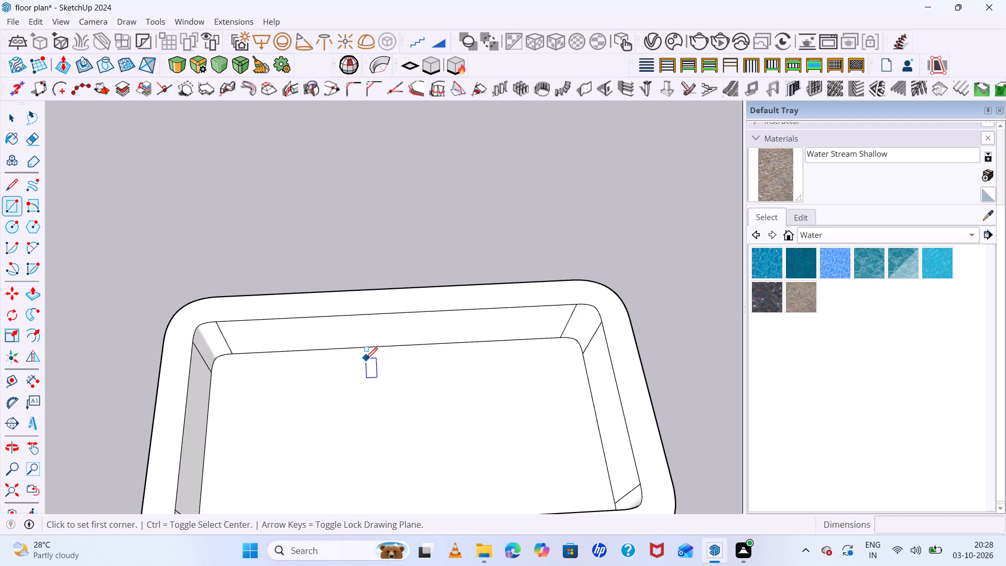
{"action": "left_click", "coordinate": [365, 361]}
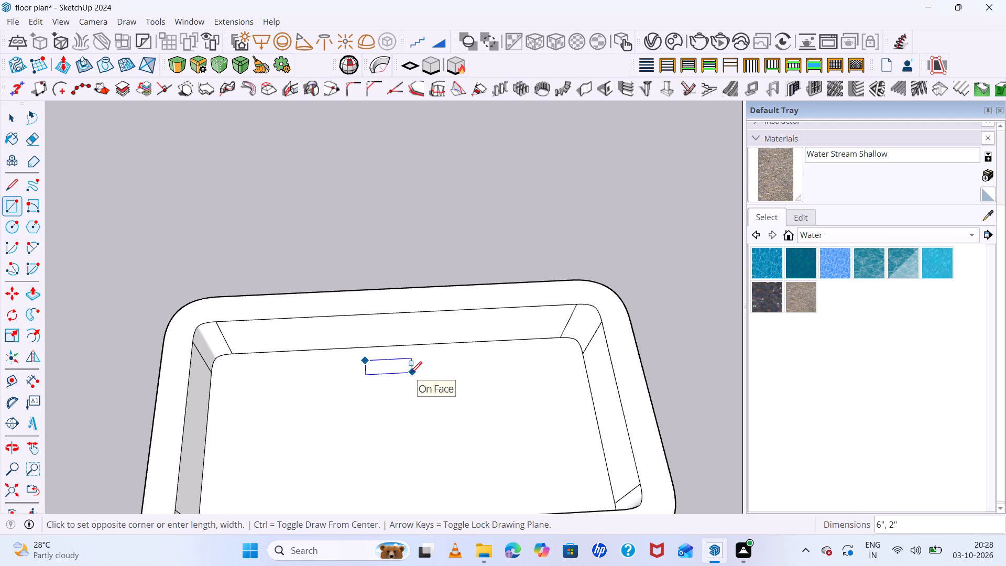
{"action": "left_click", "coordinate": [410, 373]}
{"action": "key", "text": "space"}
Extrude the small rectangle upward into a tall post that rises well above the basin rim.
{"action": "left_click", "coordinate": [395, 365]}
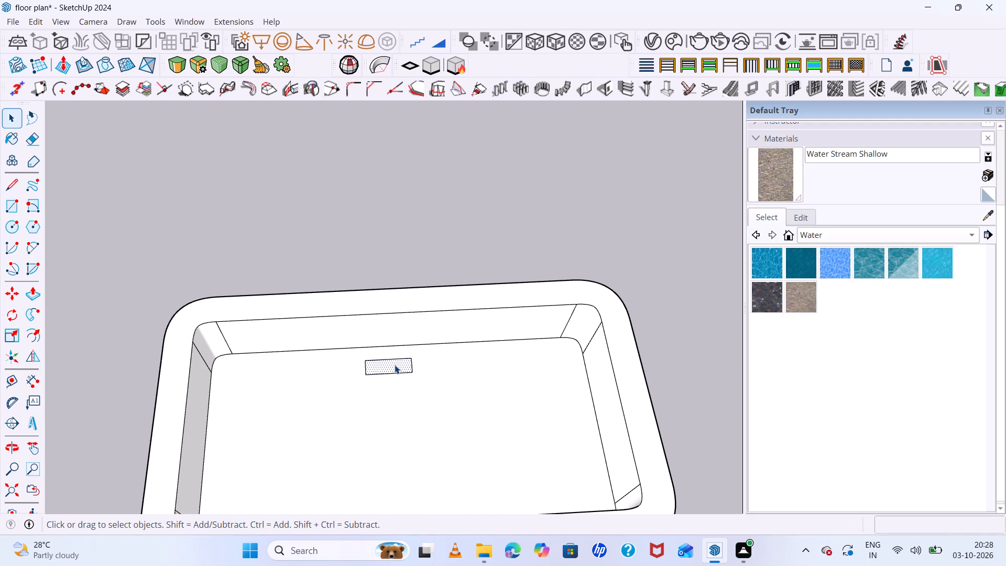
{"action": "key", "text": "p"}
{"action": "left_click", "coordinate": [396, 365]}
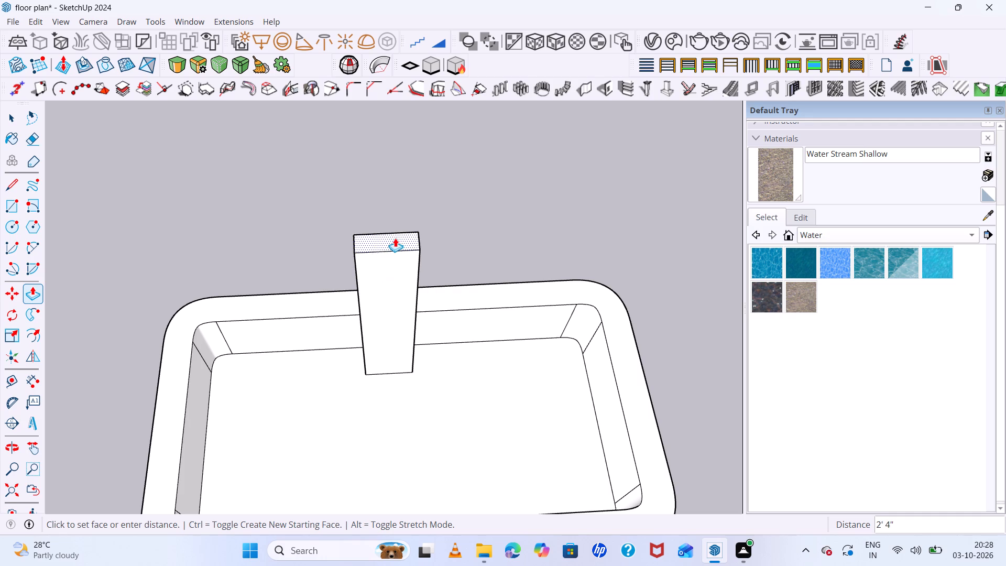
{"action": "left_click", "coordinate": [395, 217]}
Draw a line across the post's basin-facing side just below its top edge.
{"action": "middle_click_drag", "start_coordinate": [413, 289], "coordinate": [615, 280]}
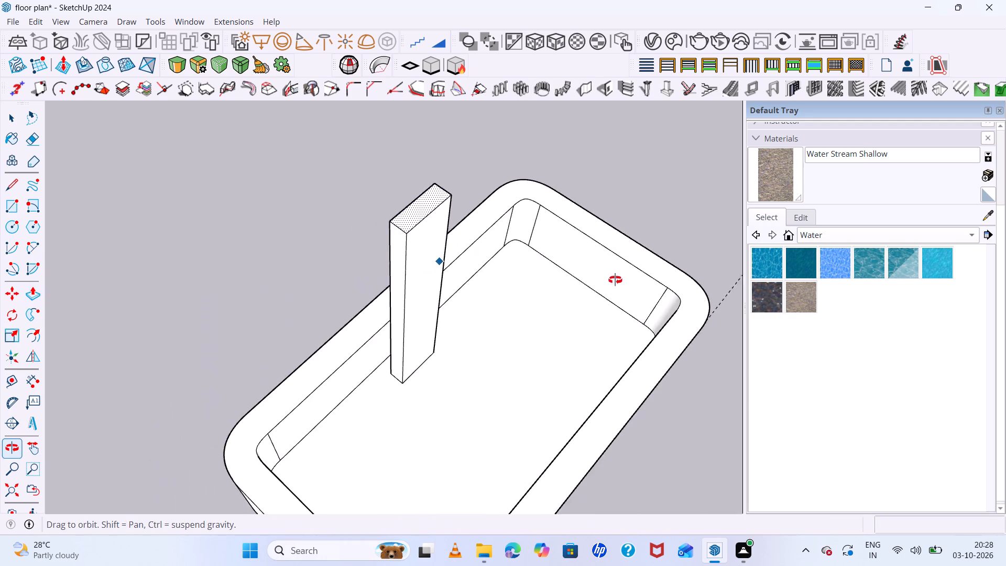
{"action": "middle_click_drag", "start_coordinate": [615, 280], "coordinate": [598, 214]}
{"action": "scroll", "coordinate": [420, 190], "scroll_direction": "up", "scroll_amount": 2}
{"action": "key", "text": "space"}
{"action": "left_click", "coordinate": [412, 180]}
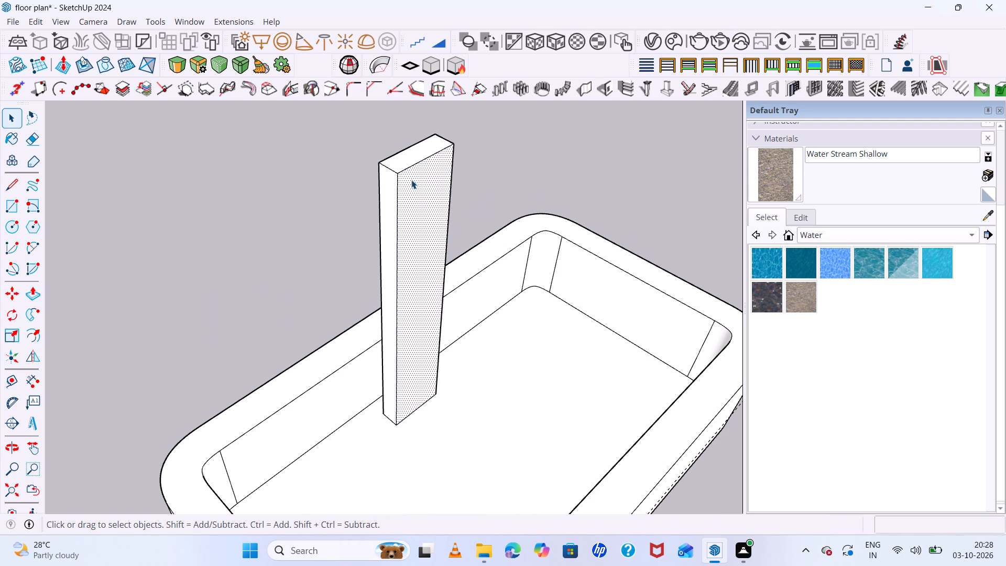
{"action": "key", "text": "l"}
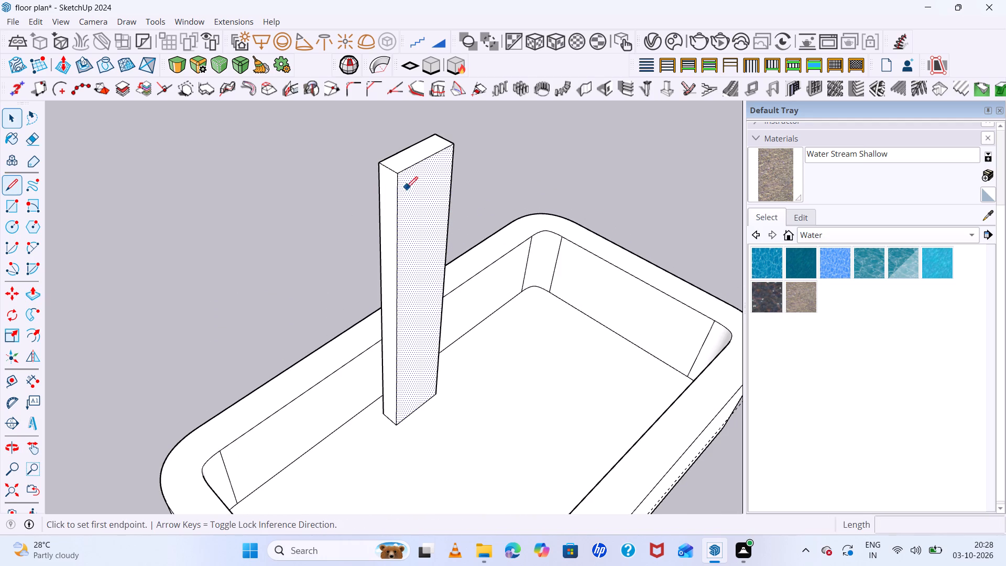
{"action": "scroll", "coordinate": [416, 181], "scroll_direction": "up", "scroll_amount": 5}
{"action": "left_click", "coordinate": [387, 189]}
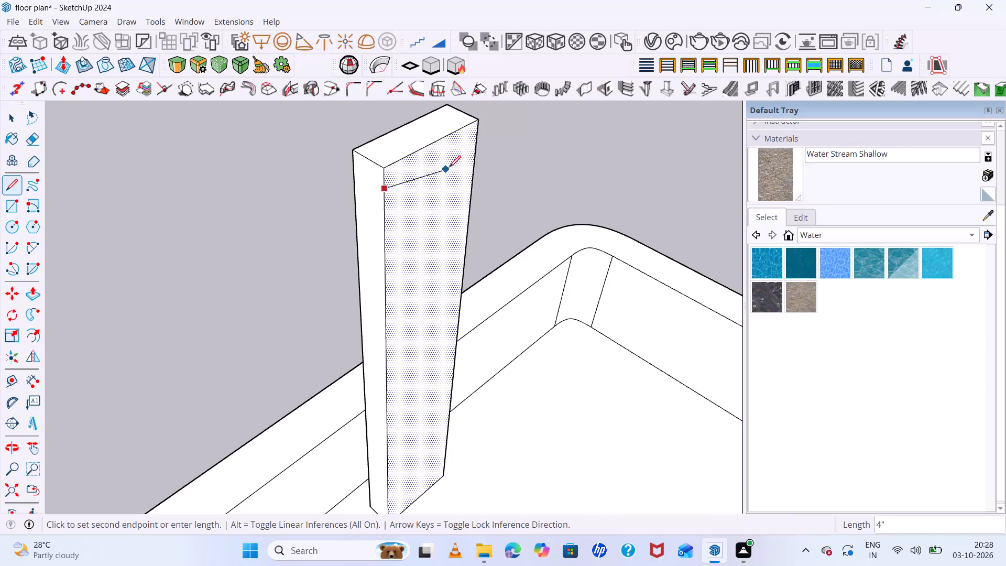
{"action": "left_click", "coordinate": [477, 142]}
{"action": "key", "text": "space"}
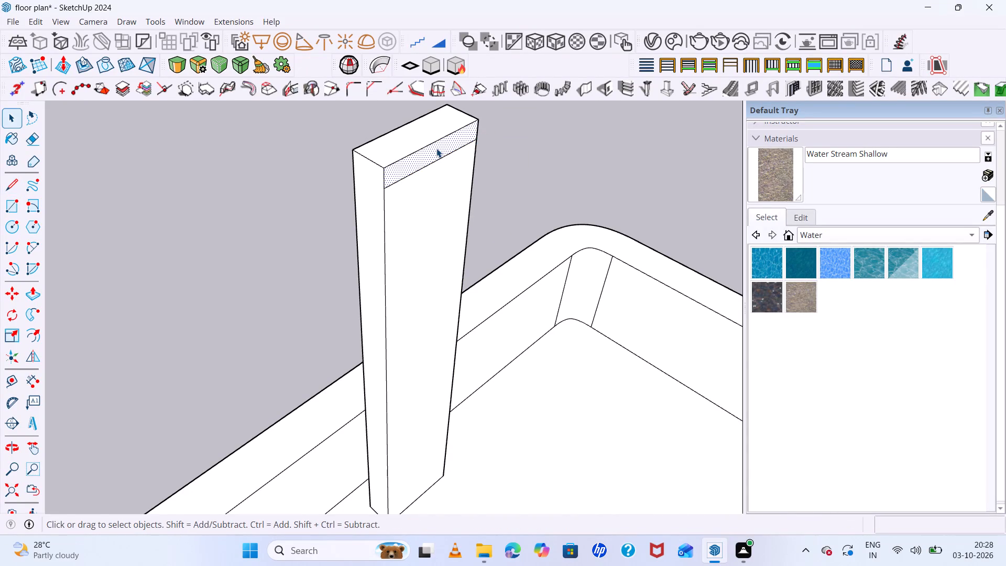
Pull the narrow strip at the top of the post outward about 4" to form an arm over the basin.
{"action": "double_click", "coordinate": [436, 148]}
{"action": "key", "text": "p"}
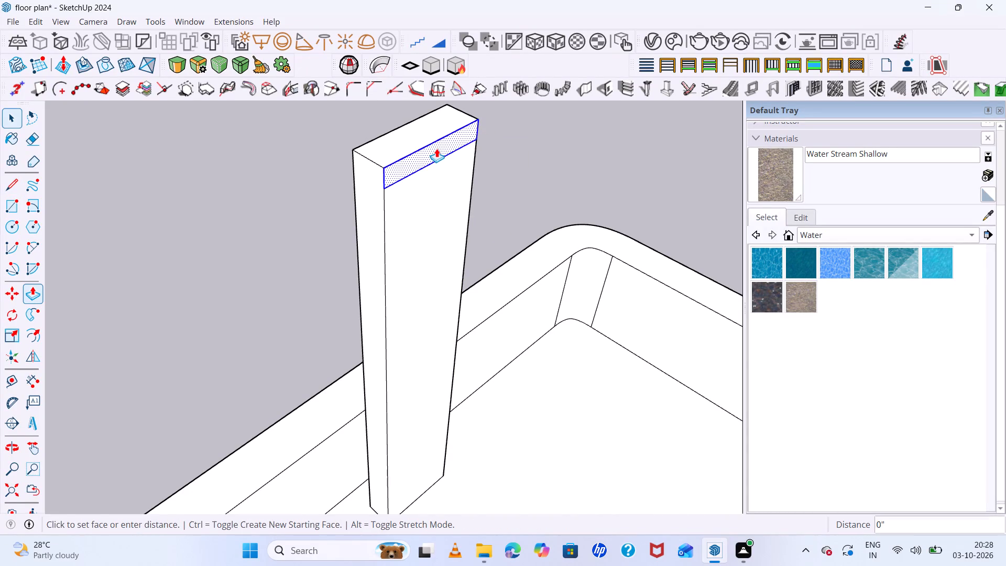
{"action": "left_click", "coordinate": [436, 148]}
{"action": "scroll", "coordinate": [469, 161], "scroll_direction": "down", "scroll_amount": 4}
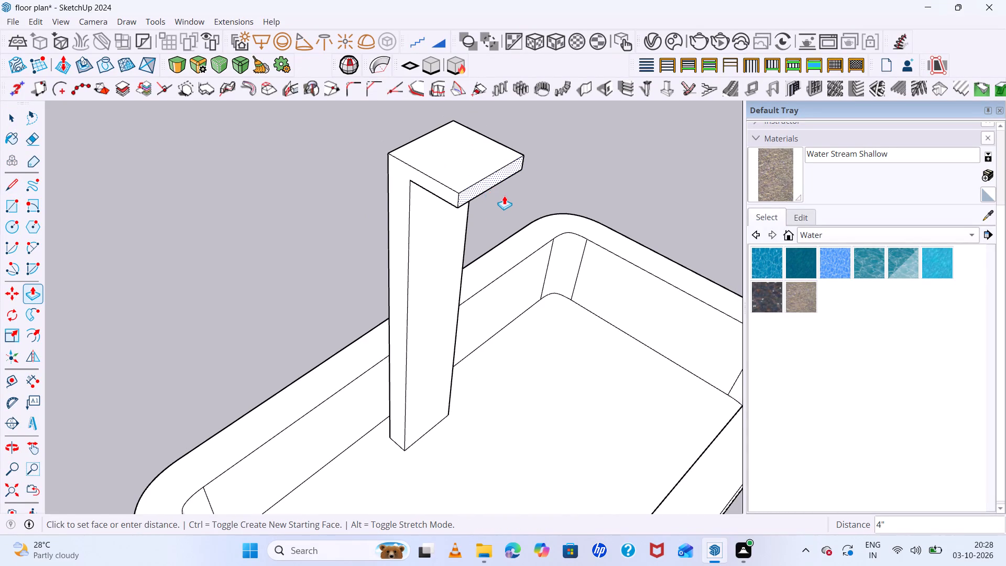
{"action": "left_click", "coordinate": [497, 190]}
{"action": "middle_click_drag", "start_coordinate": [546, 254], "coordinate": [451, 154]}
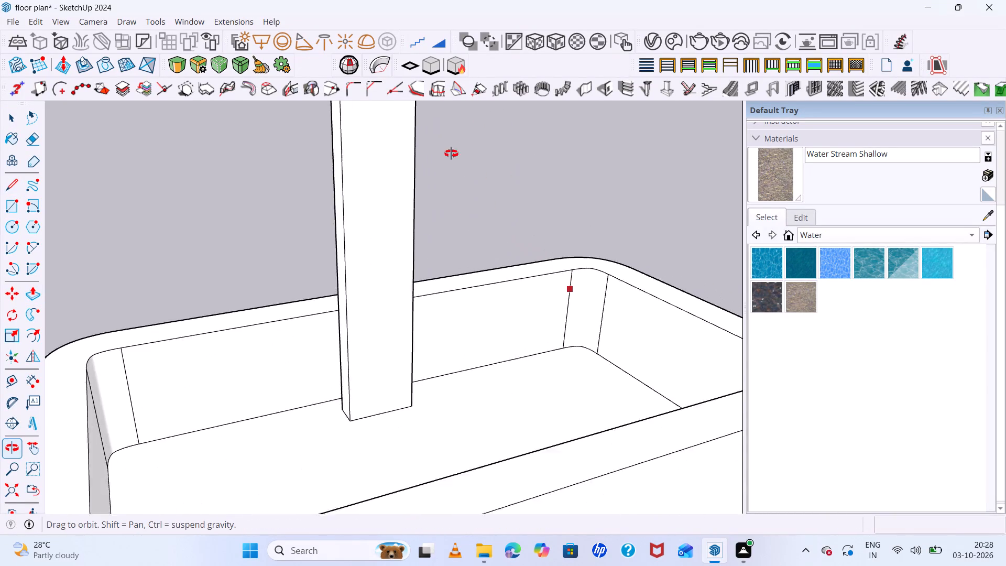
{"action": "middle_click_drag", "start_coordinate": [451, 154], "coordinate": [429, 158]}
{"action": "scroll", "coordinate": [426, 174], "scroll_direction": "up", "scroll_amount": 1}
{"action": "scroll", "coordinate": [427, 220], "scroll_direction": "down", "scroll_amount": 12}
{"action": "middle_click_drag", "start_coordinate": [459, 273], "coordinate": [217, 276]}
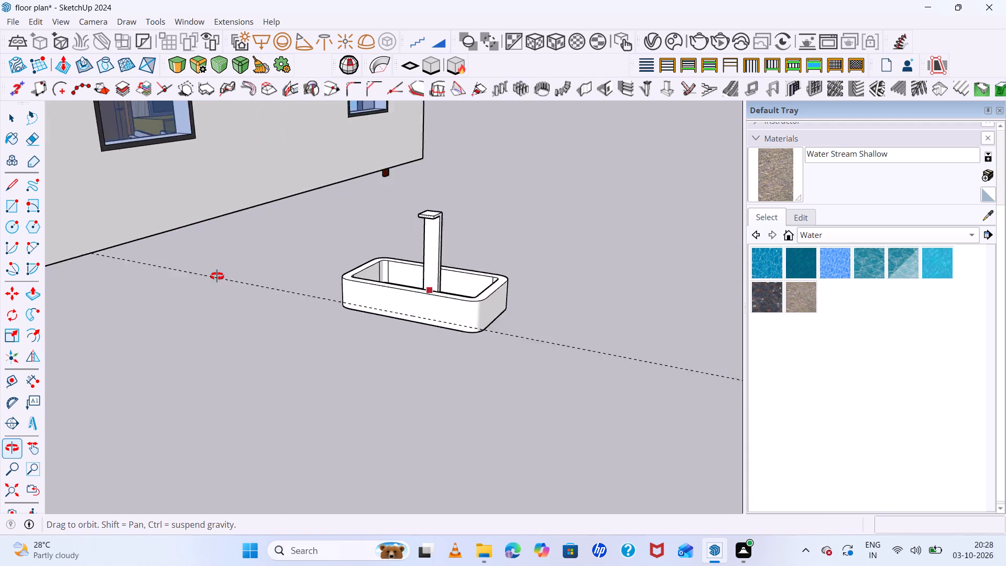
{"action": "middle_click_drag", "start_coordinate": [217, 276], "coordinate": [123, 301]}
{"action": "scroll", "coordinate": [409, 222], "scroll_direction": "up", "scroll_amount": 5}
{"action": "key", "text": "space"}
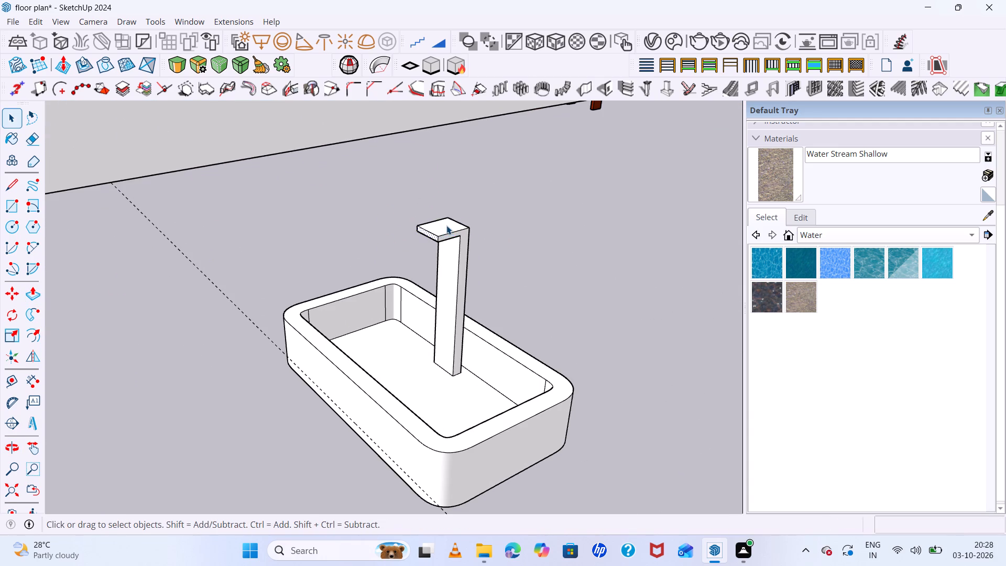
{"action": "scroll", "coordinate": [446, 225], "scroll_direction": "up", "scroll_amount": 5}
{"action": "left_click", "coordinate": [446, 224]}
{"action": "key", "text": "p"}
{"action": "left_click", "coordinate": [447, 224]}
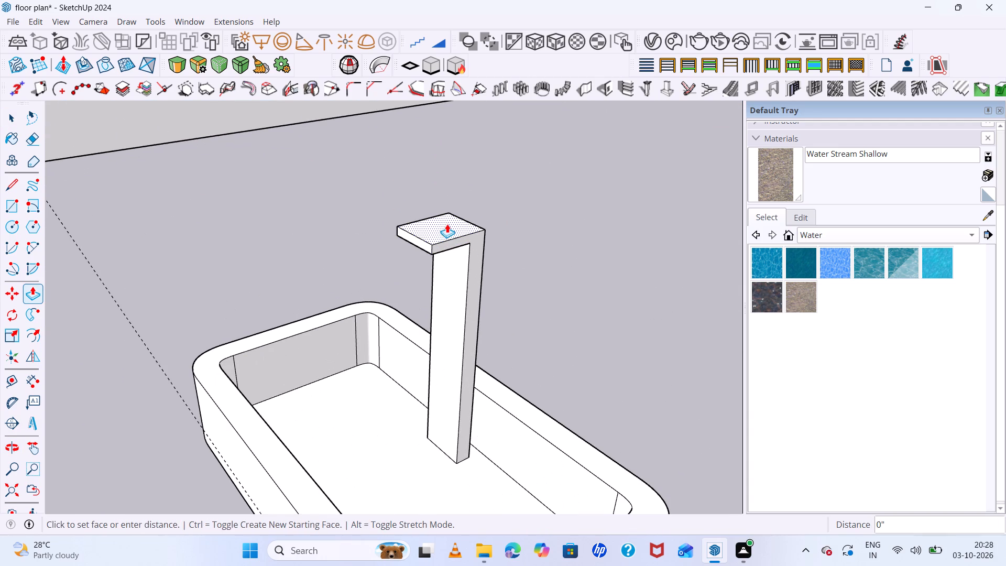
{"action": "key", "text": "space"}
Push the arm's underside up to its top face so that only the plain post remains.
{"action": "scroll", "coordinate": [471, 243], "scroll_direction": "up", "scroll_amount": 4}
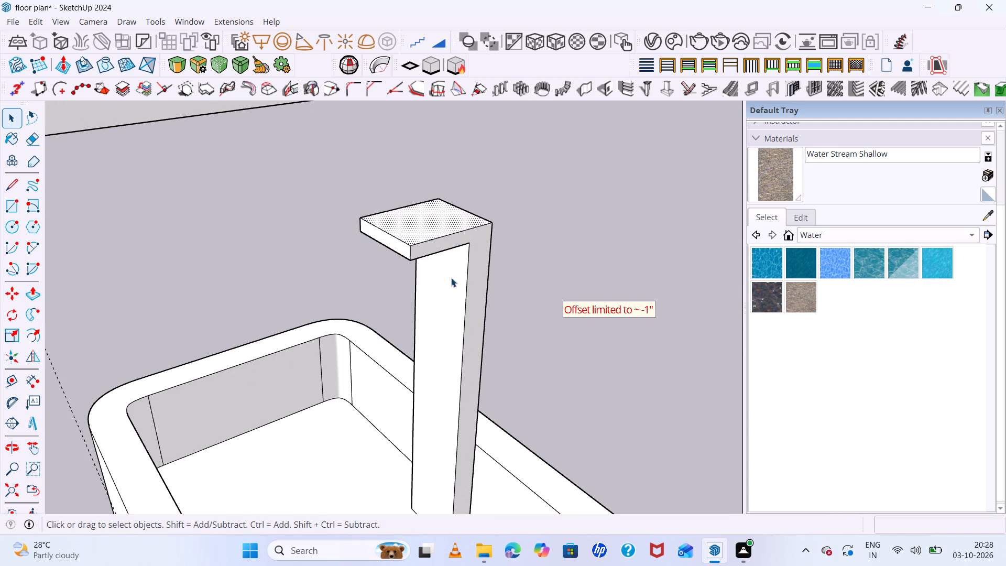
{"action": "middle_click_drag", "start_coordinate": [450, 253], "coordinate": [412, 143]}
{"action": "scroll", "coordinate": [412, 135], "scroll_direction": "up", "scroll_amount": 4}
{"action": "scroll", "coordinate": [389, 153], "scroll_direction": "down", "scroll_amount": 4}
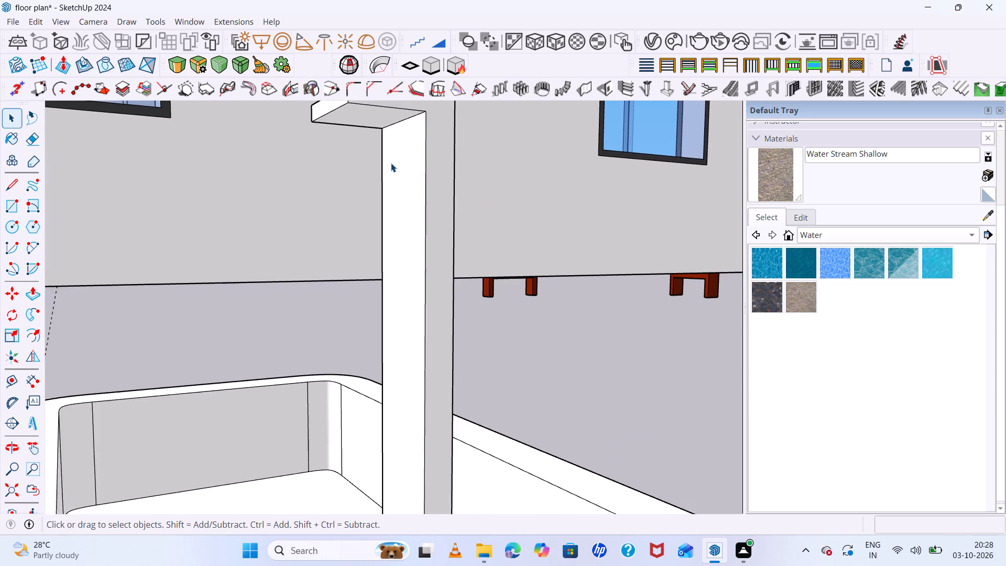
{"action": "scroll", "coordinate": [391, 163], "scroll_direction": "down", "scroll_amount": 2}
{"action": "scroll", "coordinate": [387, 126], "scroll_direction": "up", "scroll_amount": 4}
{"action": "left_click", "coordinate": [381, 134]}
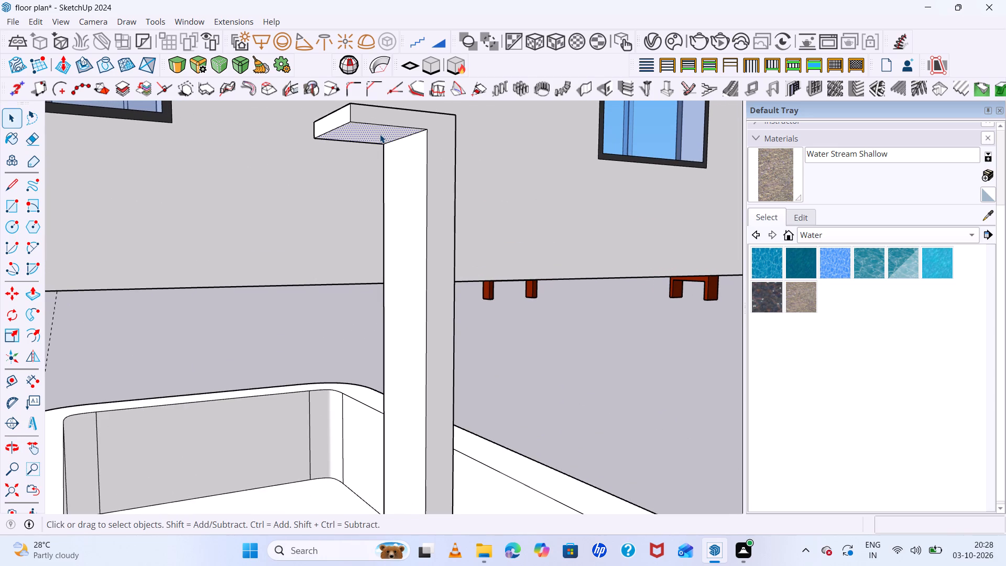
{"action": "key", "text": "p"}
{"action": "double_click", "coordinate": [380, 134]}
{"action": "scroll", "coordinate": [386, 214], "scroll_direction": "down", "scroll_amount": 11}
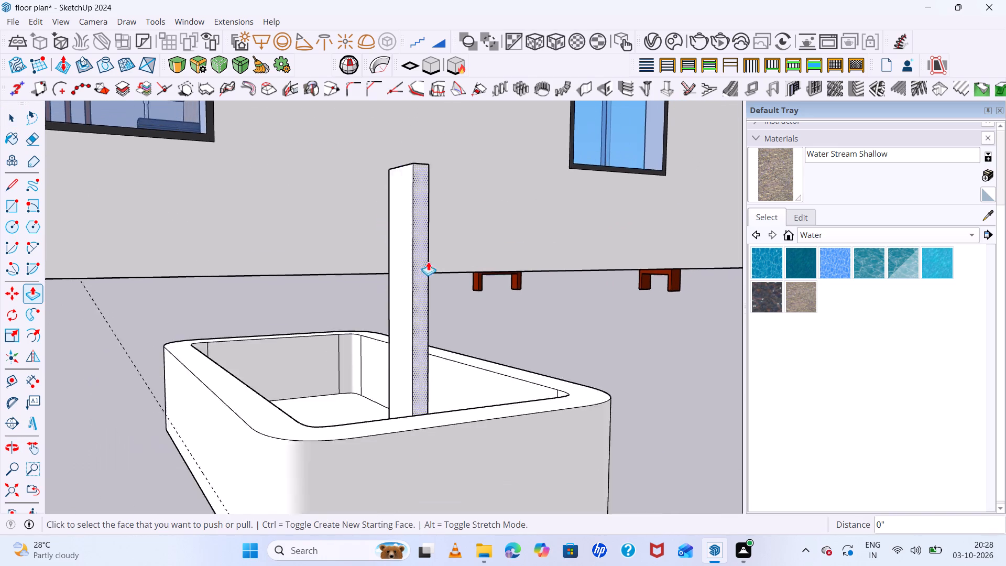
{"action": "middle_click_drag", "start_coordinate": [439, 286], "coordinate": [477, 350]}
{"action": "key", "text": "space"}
Lower the post's top face by about 4".
{"action": "middle_click_drag", "start_coordinate": [505, 383], "coordinate": [637, 495]}
{"action": "scroll", "coordinate": [421, 178], "scroll_direction": "up", "scroll_amount": 2}
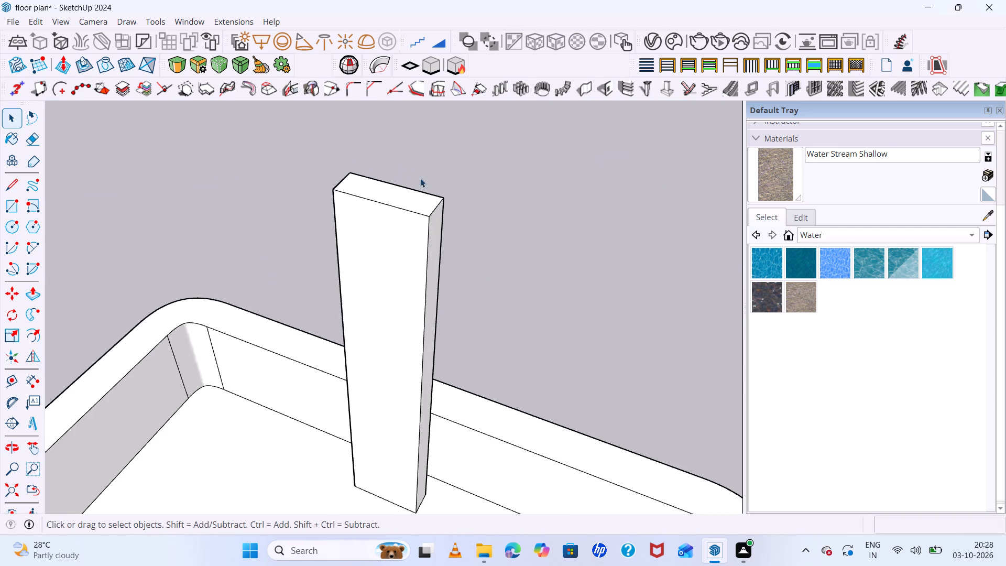
{"action": "scroll", "coordinate": [420, 178], "scroll_direction": "up", "scroll_amount": 3}
{"action": "left_click", "coordinate": [401, 212]}
{"action": "key", "text": "p"}
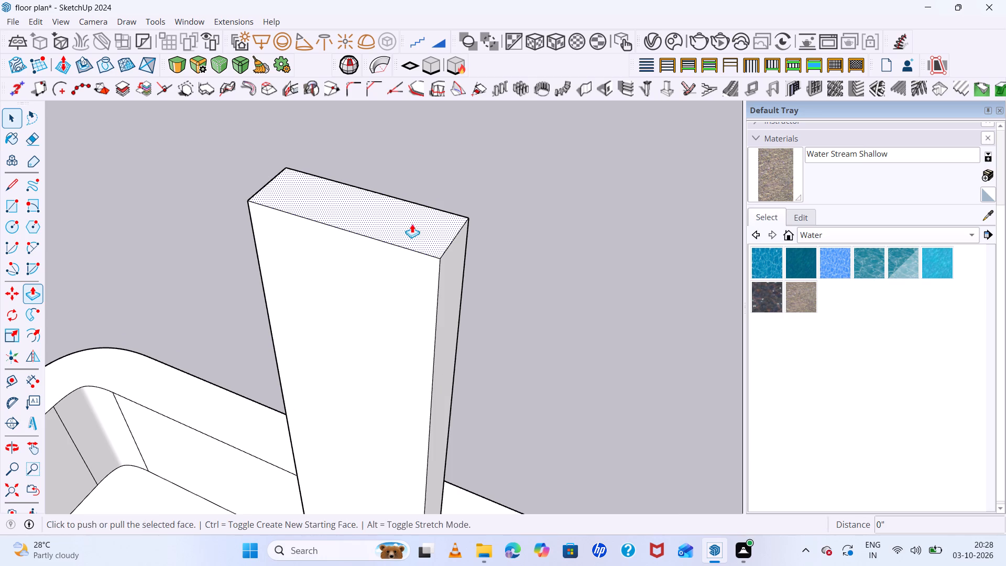
{"action": "left_click", "coordinate": [412, 223]}
{"action": "scroll", "coordinate": [412, 282], "scroll_direction": "down", "scroll_amount": 6}
{"action": "left_click", "coordinate": [415, 314]}
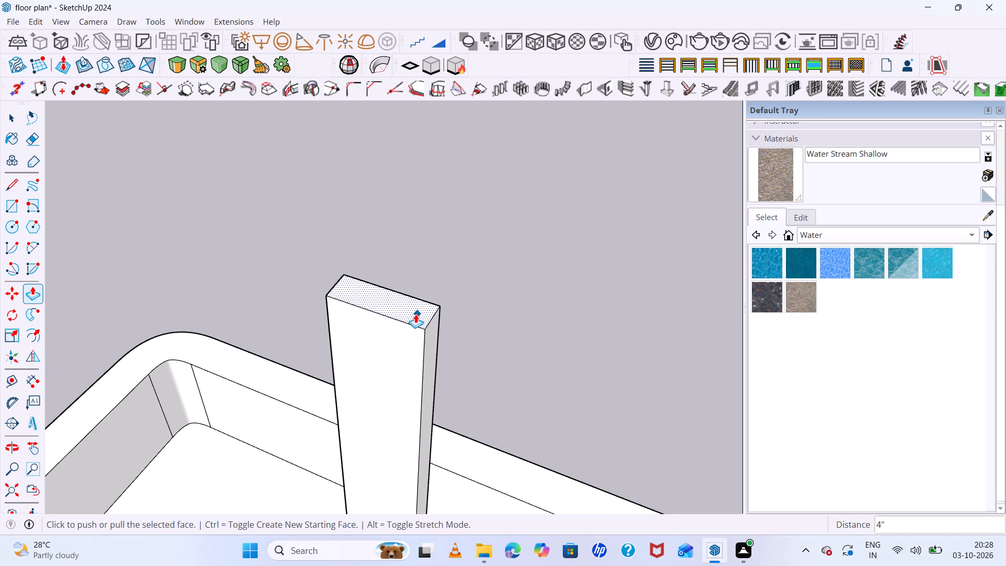
{"action": "key", "text": "space"}
Draw a line about 6" long across the post's basin-facing side, a little below and parallel to its top edge.
{"action": "left_click", "coordinate": [401, 352]}
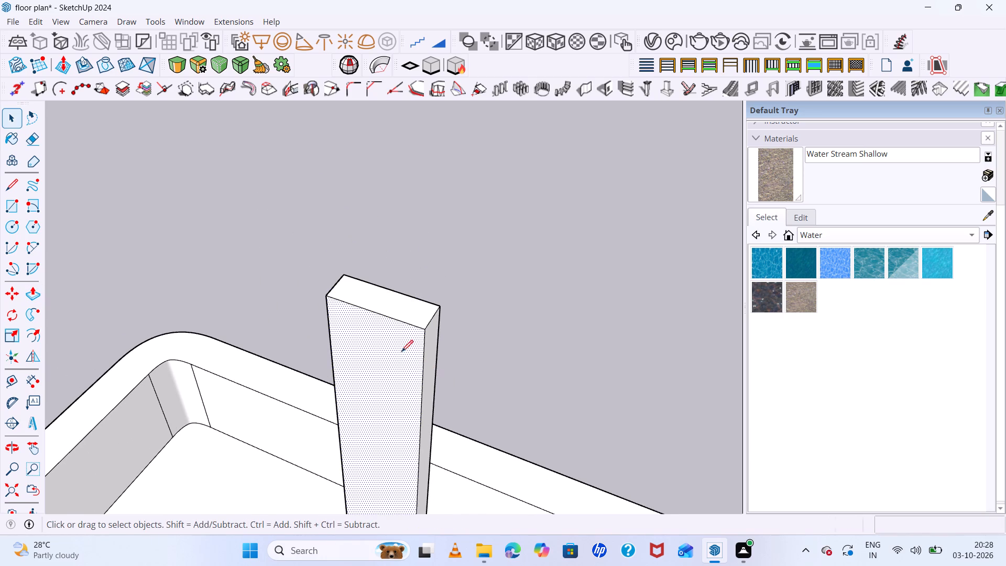
{"action": "key", "text": "l"}
{"action": "scroll", "coordinate": [421, 356], "scroll_direction": "up", "scroll_amount": 4}
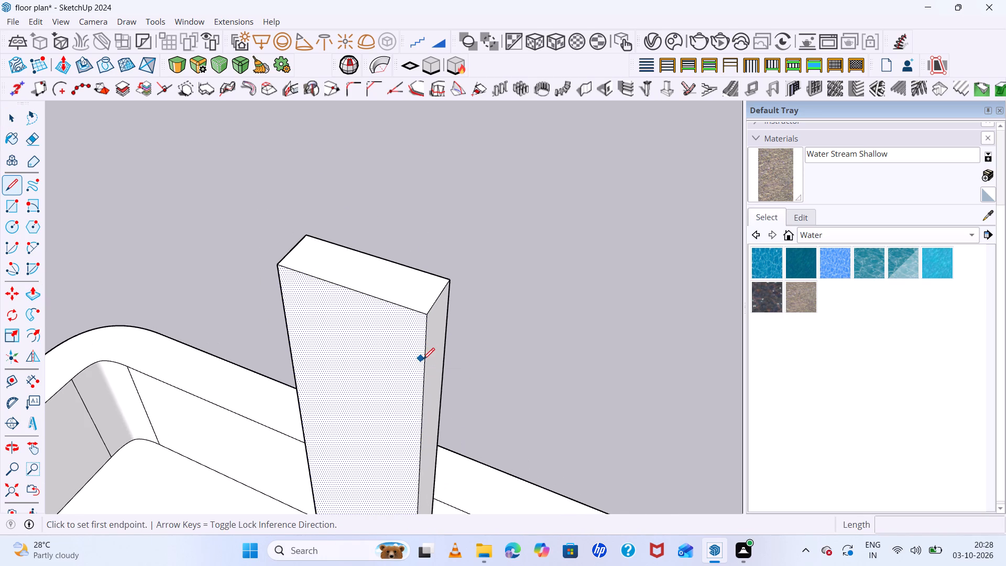
{"action": "left_click", "coordinate": [425, 360]}
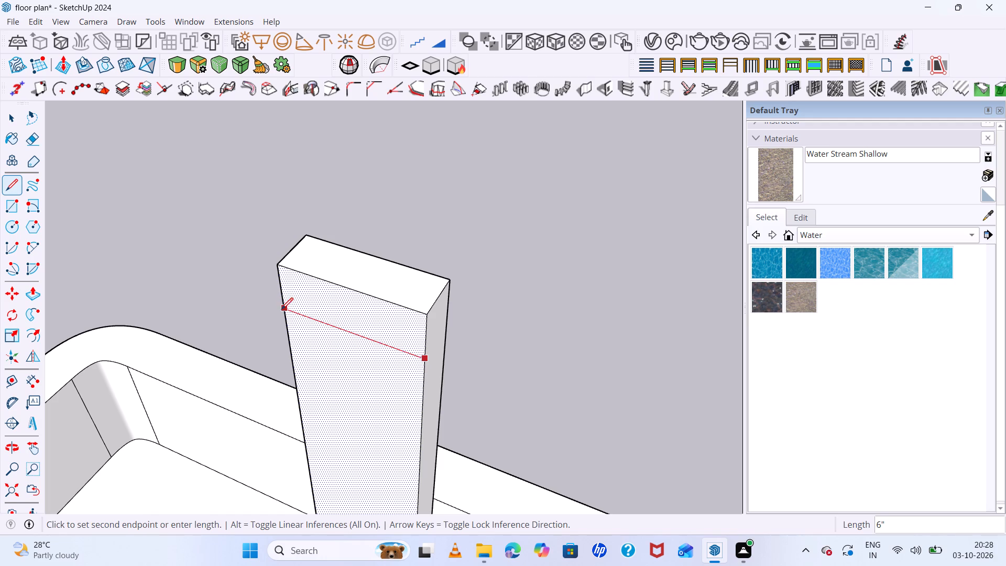
{"action": "left_click", "coordinate": [281, 309]}
{"action": "key", "text": "space"}
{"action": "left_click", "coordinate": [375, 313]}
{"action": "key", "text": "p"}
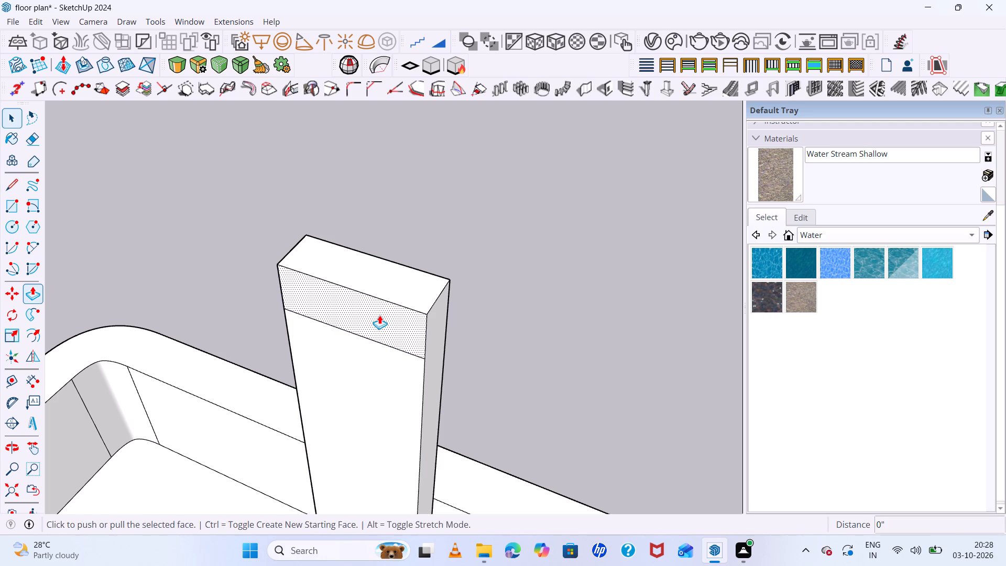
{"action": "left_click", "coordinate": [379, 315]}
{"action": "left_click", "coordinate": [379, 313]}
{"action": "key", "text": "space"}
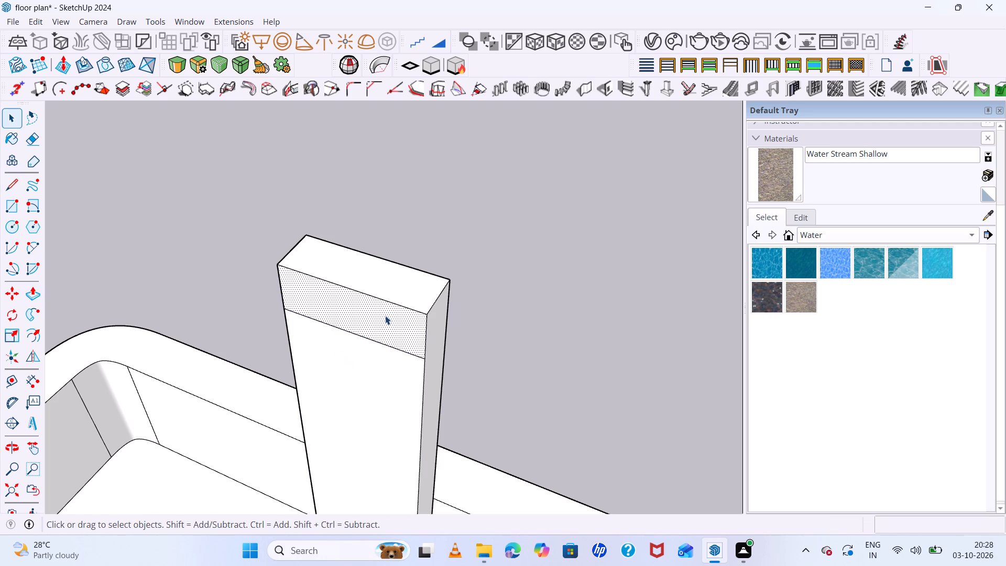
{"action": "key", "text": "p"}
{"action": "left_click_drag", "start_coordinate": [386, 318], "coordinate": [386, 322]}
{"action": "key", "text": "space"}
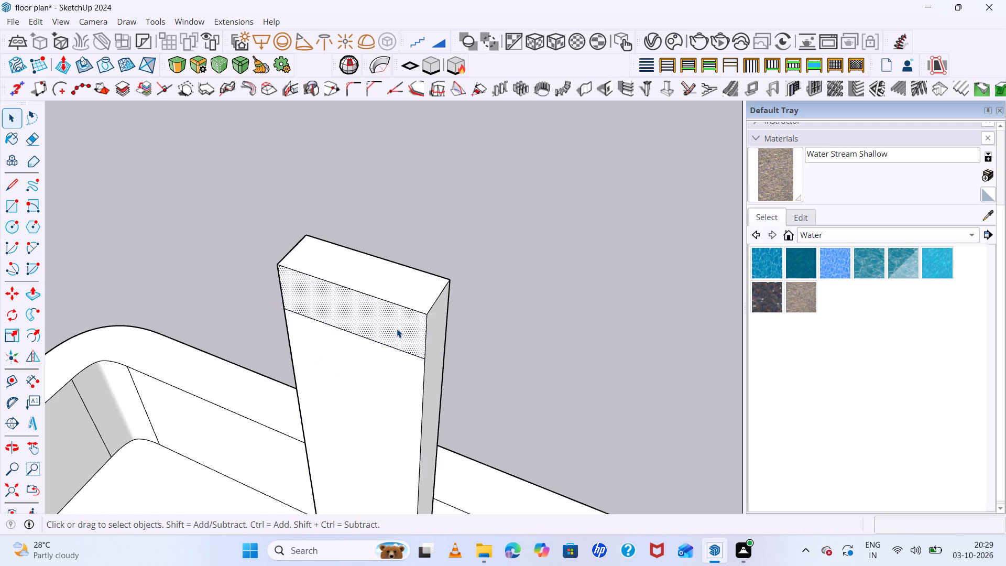
Pull the narrow strip at the top of the post outward about 9" to form a spout arm over the basin.
{"action": "left_click", "coordinate": [397, 329]}
{"action": "key", "text": "p"}
{"action": "left_click", "coordinate": [397, 325]}
{"action": "scroll", "coordinate": [316, 373], "scroll_direction": "down", "scroll_amount": 7}
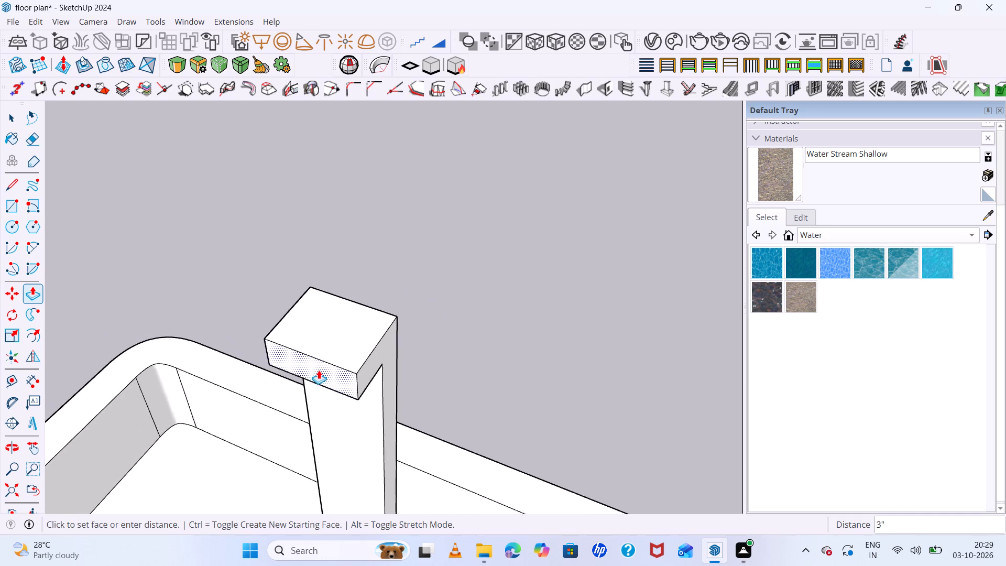
{"action": "scroll", "coordinate": [319, 370], "scroll_direction": "down", "scroll_amount": 5}
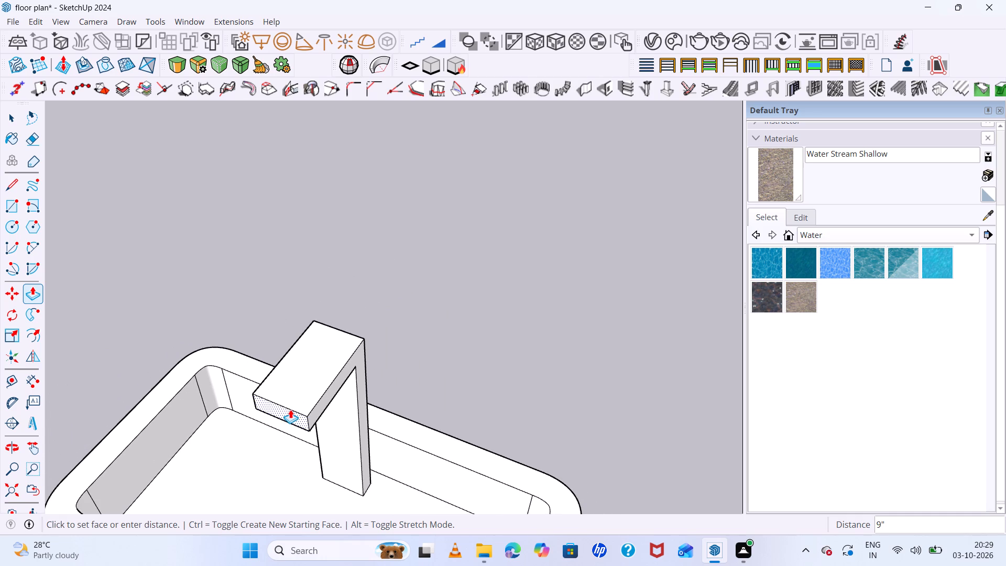
{"action": "left_click", "coordinate": [287, 415]}
Draw a circle with a radius of about 1" on the underside of the spout arm.
{"action": "scroll", "coordinate": [307, 384], "scroll_direction": "down", "scroll_amount": 5}
{"action": "middle_click_drag", "start_coordinate": [342, 382], "coordinate": [359, 258]}
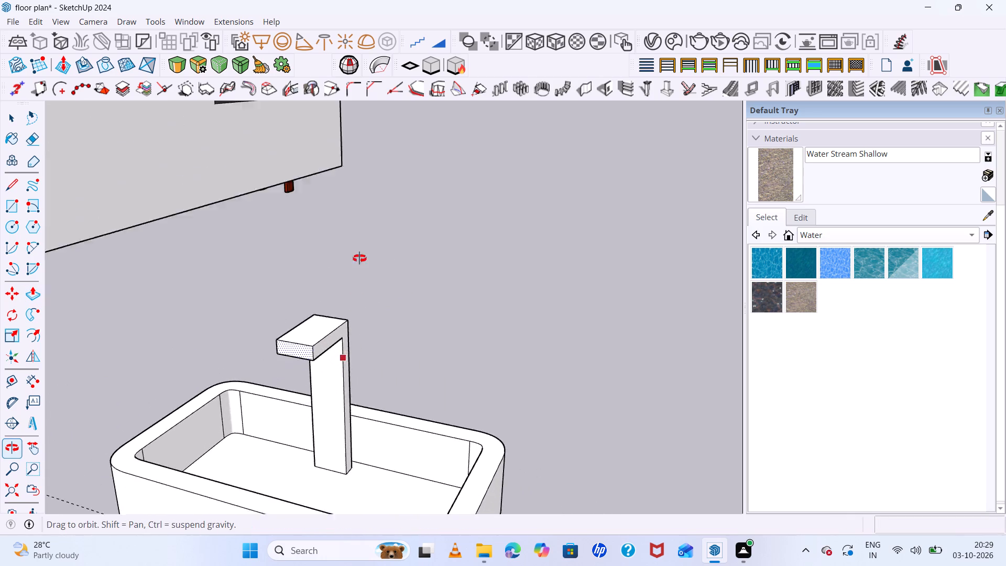
{"action": "middle_click_drag", "start_coordinate": [359, 258], "coordinate": [333, 106]}
{"action": "scroll", "coordinate": [375, 308], "scroll_direction": "up", "scroll_amount": 5}
{"action": "scroll", "coordinate": [275, 254], "scroll_direction": "up", "scroll_amount": 5}
{"action": "scroll", "coordinate": [313, 273], "scroll_direction": "up", "scroll_amount": 2}
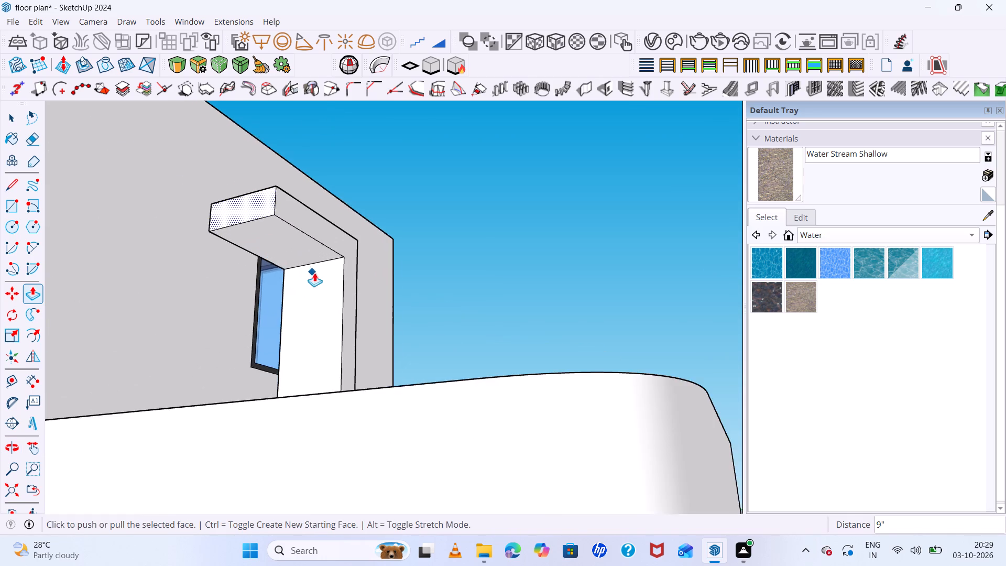
{"action": "scroll", "coordinate": [314, 273], "scroll_direction": "up", "scroll_amount": 2}
{"action": "middle_click_drag", "start_coordinate": [318, 301], "coordinate": [318, 321]}
{"action": "key", "text": "space"}
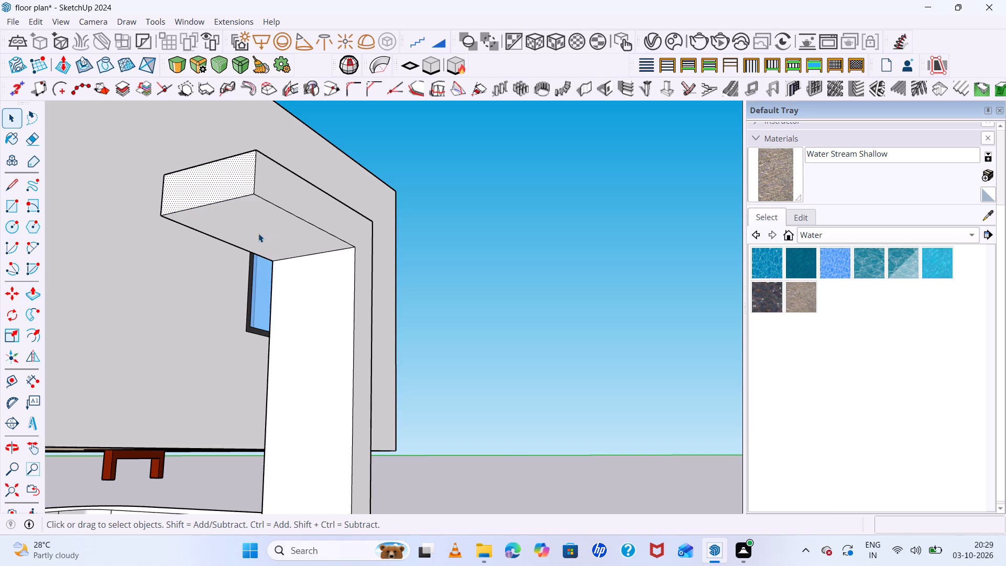
{"action": "scroll", "coordinate": [248, 229], "scroll_direction": "up", "scroll_amount": 3}
{"action": "left_click", "coordinate": [248, 229]}
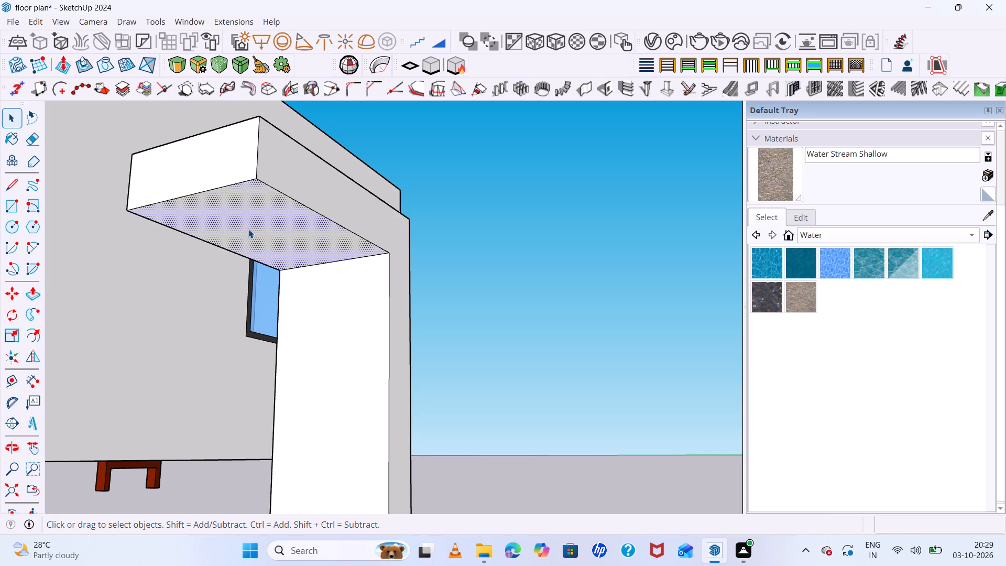
{"action": "key", "text": "c"}
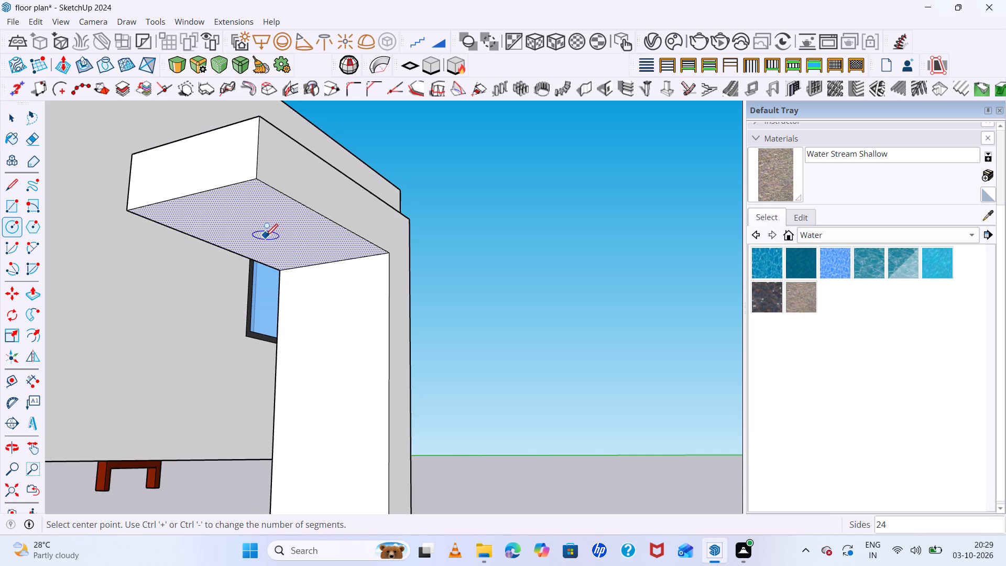
{"action": "left_click", "coordinate": [266, 235]}
{"action": "left_click", "coordinate": [289, 232]}
{"action": "key", "text": "space"}
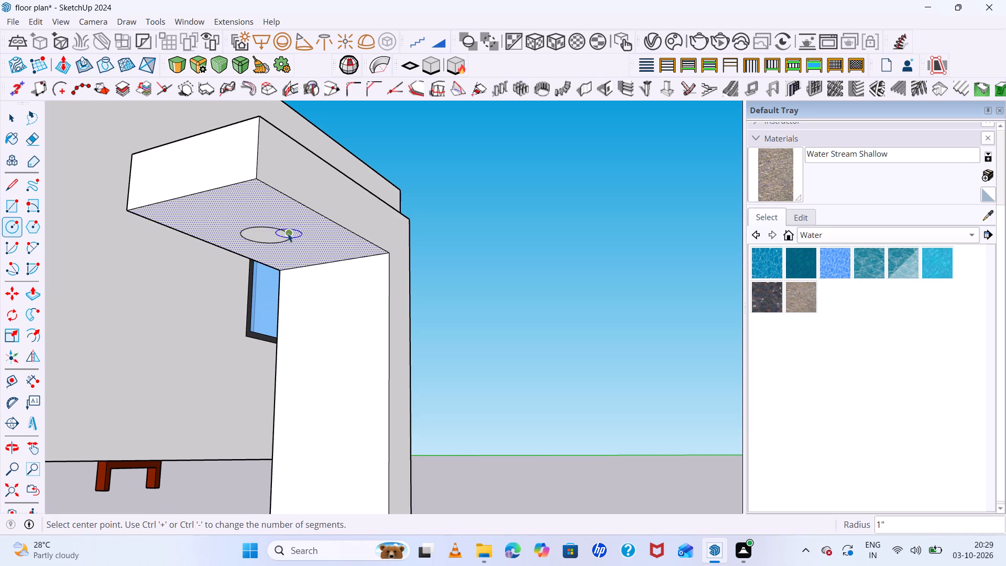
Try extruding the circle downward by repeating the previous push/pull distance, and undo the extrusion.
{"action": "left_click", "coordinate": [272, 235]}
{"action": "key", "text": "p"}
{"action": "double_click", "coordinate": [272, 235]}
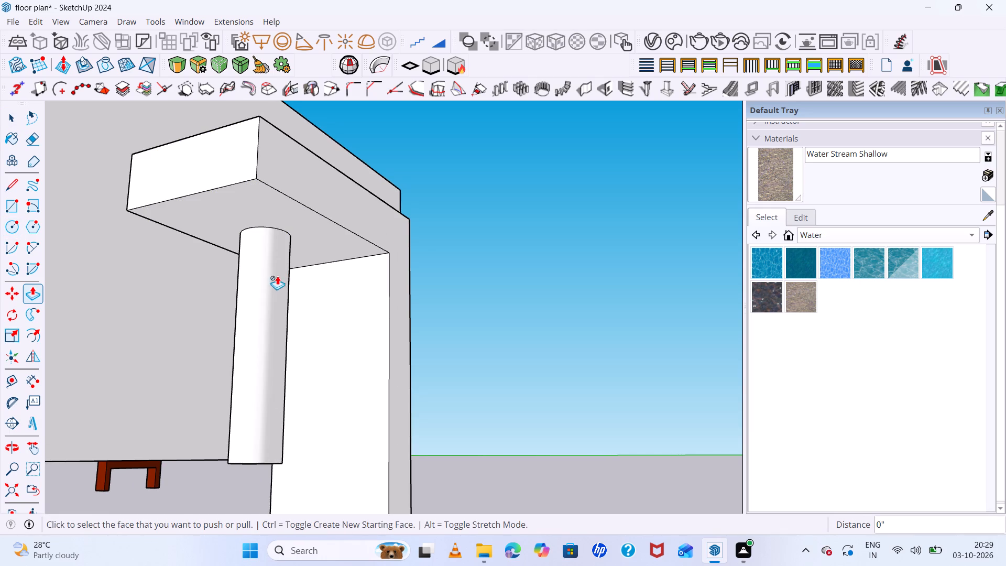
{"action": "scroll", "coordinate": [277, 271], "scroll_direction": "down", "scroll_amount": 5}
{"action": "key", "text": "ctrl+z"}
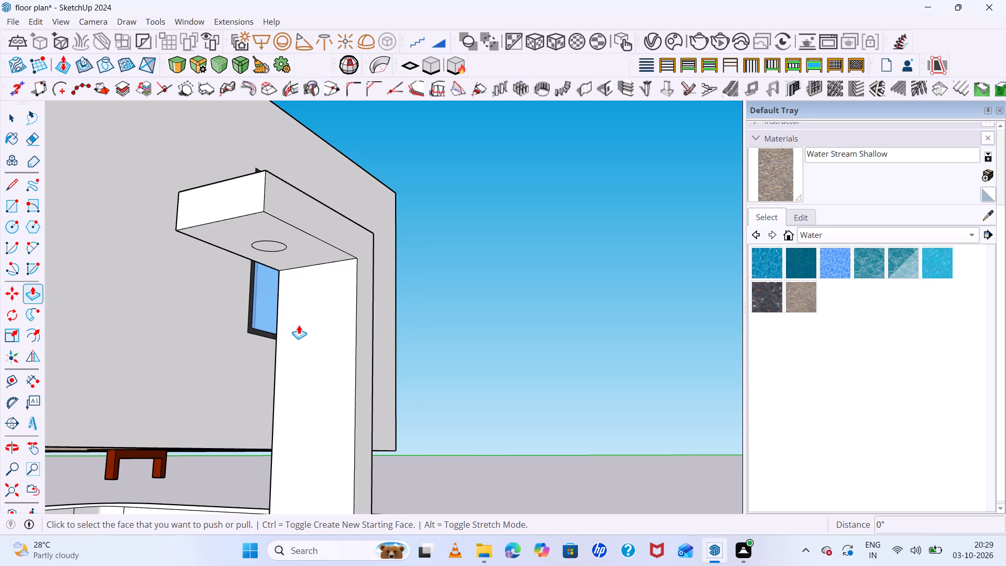
Pull the circle on the arm's underside down about 1" to form a short nozzle.
{"action": "left_click", "coordinate": [272, 246]}
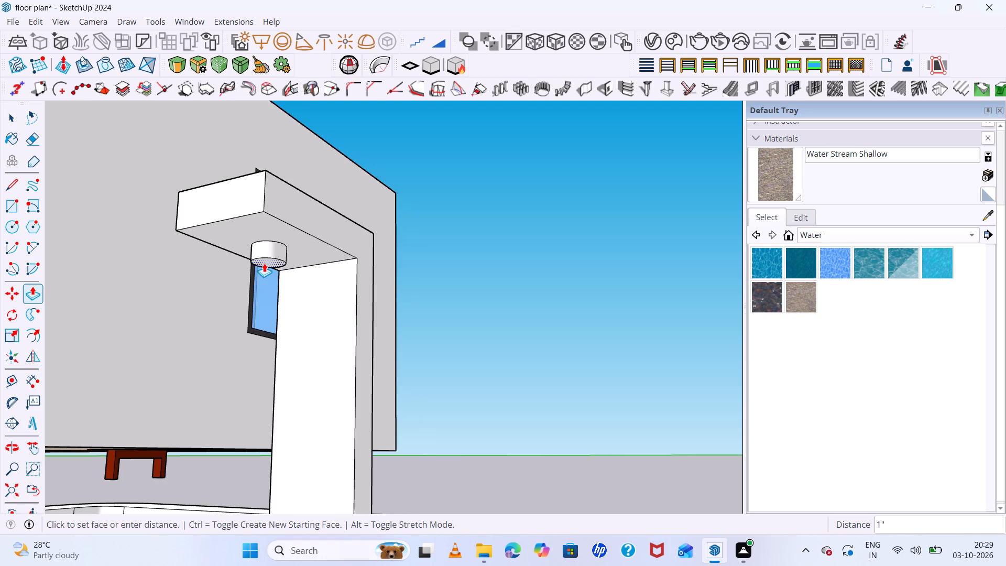
{"action": "left_click", "coordinate": [264, 263]}
Examine the basin and faucet from above, from the sides and from below.
{"action": "middle_click_drag", "start_coordinate": [346, 332], "coordinate": [431, 380]}
{"action": "scroll", "coordinate": [456, 313], "scroll_direction": "down", "scroll_amount": 4}
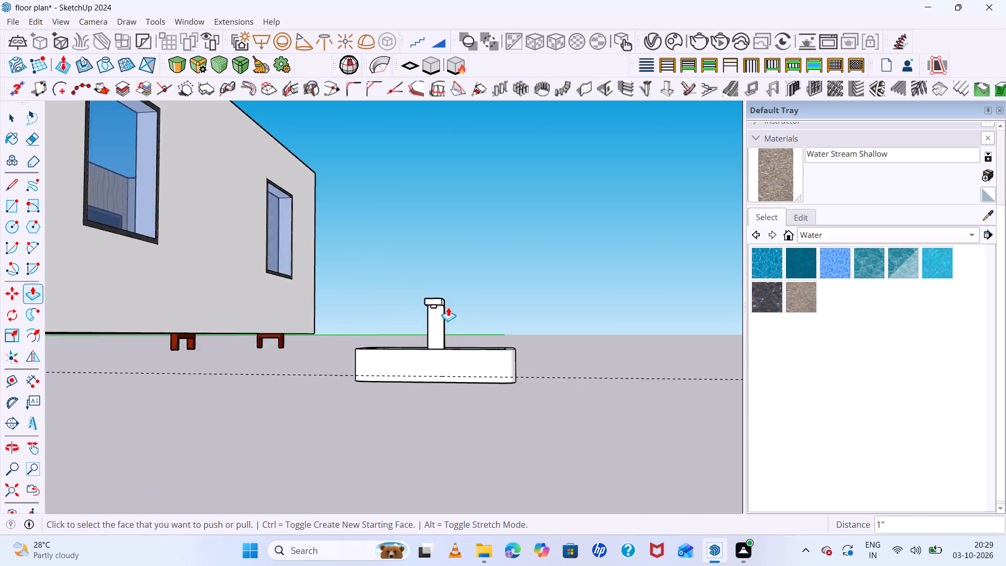
{"action": "scroll", "coordinate": [448, 307], "scroll_direction": "down", "scroll_amount": 7}
{"action": "middle_click_drag", "start_coordinate": [435, 329], "coordinate": [455, 410]}
{"action": "scroll", "coordinate": [475, 320], "scroll_direction": "up", "scroll_amount": 11}
{"action": "middle_click_drag", "start_coordinate": [456, 392], "coordinate": [474, 437]}
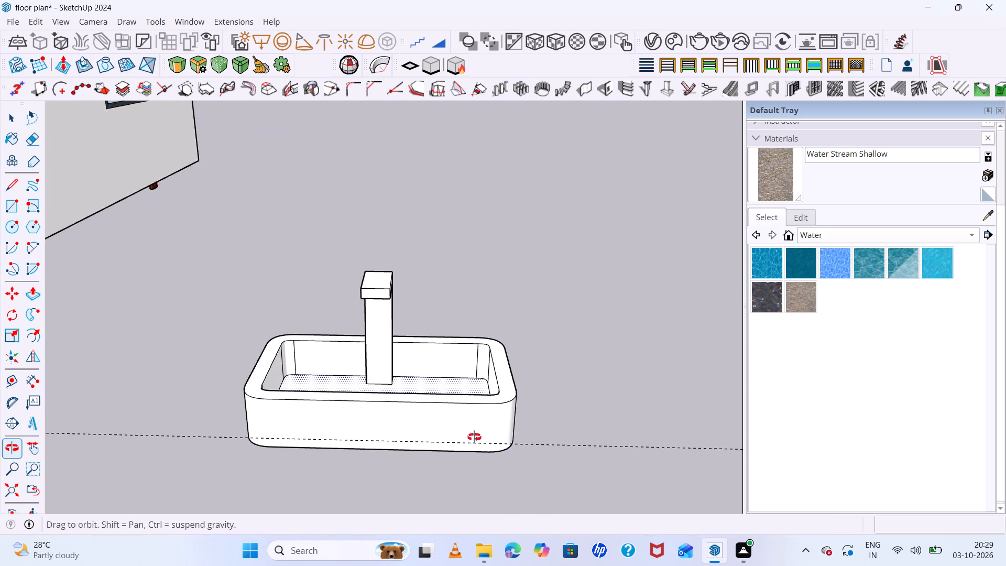
{"action": "middle_click_drag", "start_coordinate": [474, 437], "coordinate": [284, 247]}
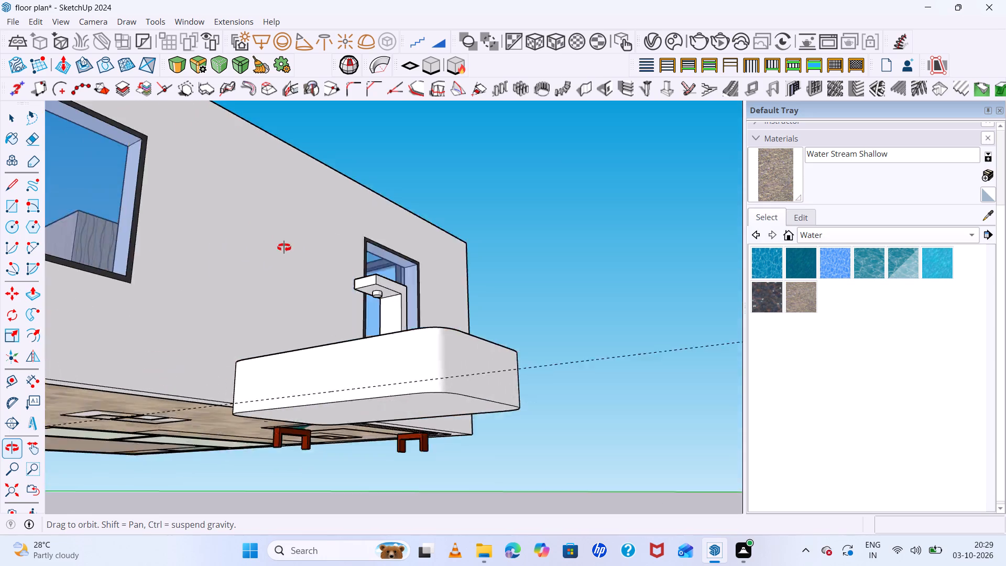
{"action": "middle_click_drag", "start_coordinate": [284, 247], "coordinate": [521, 366]}
{"action": "scroll", "coordinate": [521, 351], "scroll_direction": "up", "scroll_amount": 1}
{"action": "scroll", "coordinate": [485, 317], "scroll_direction": "down", "scroll_amount": 5}
{"action": "middle_click_drag", "start_coordinate": [481, 411], "coordinate": [485, 441]}
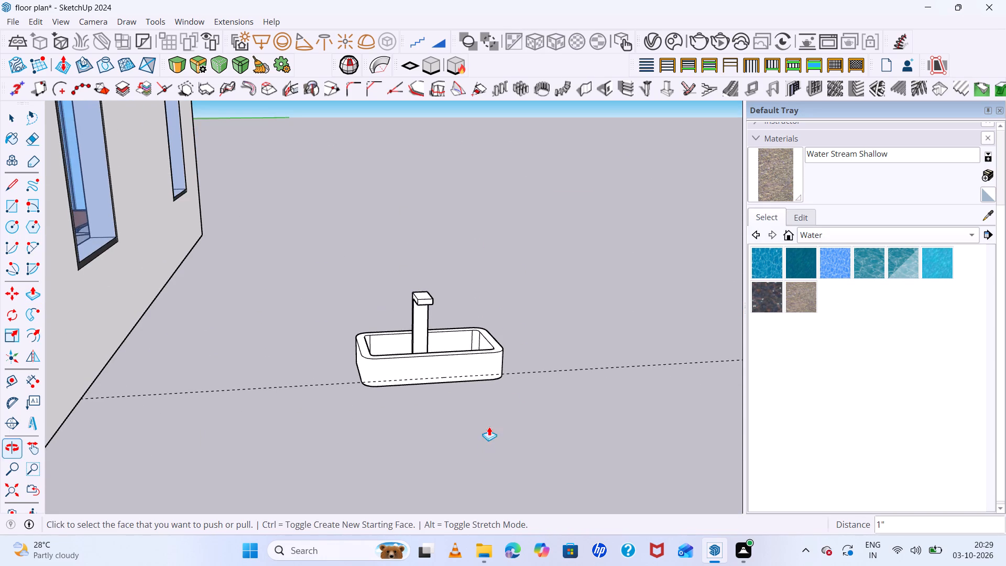
{"action": "scroll", "coordinate": [513, 362], "scroll_direction": "up", "scroll_amount": 9}
{"action": "middle_click_drag", "start_coordinate": [485, 360], "coordinate": [599, 285]}
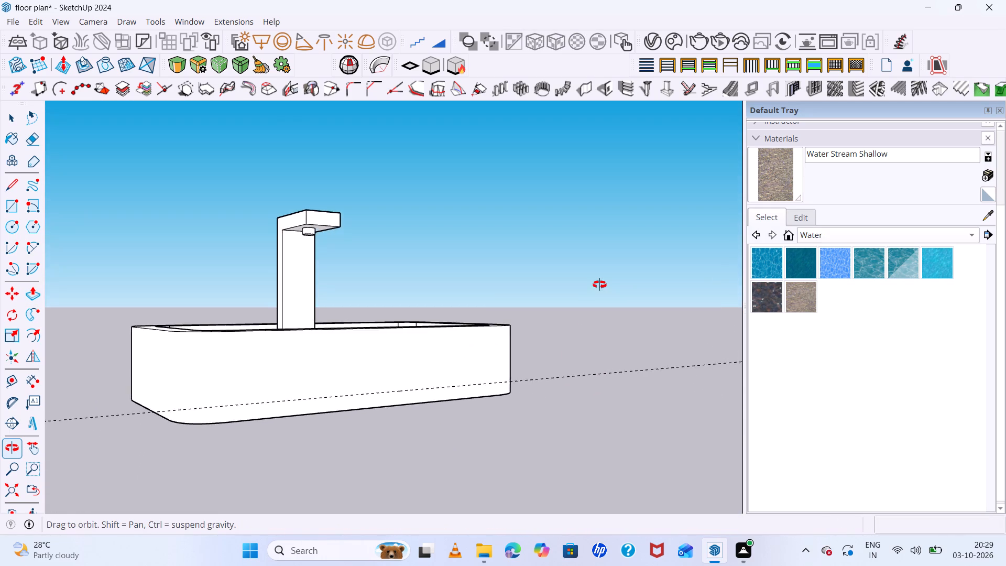
{"action": "middle_click_drag", "start_coordinate": [599, 285], "coordinate": [485, 390]}
Delete the dashed guide line running along the base of the basin.
{"action": "key", "text": "space"}
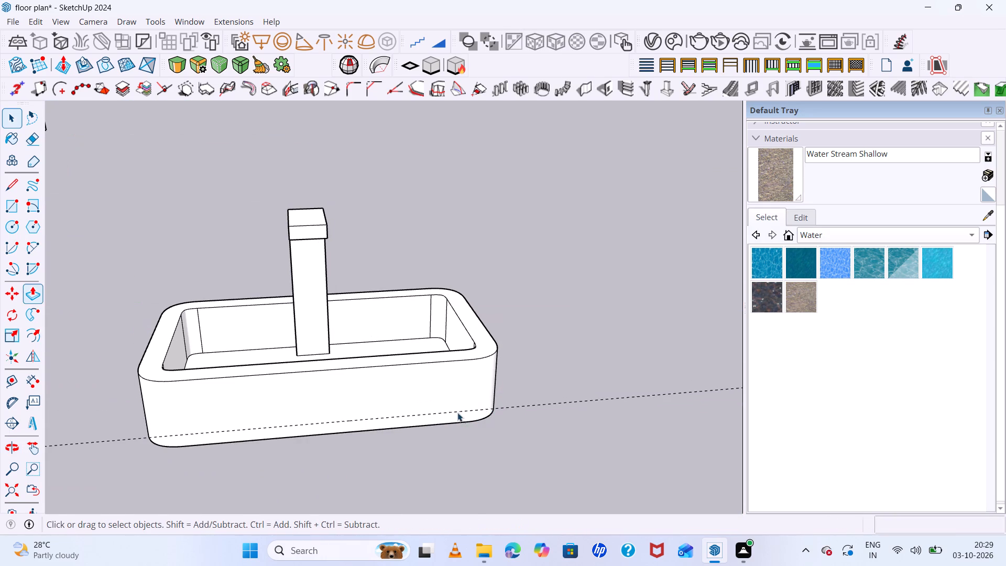
{"action": "left_click", "coordinate": [450, 405]}
{"action": "left_click_drag", "start_coordinate": [554, 391], "coordinate": [553, 420]}
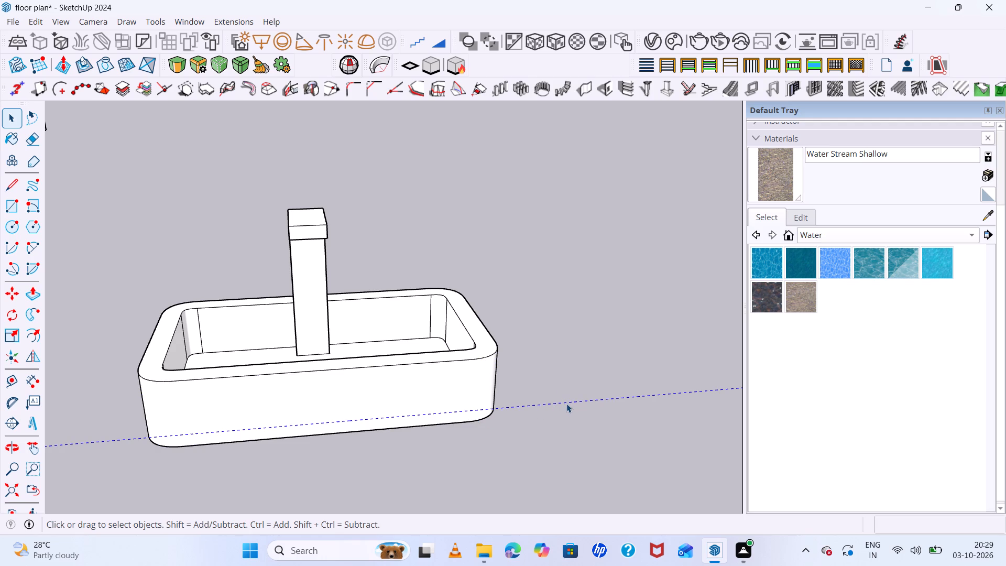
{"action": "key", "text": "Delete"}
{"action": "scroll", "coordinate": [462, 369], "scroll_direction": "down", "scroll_amount": 5}
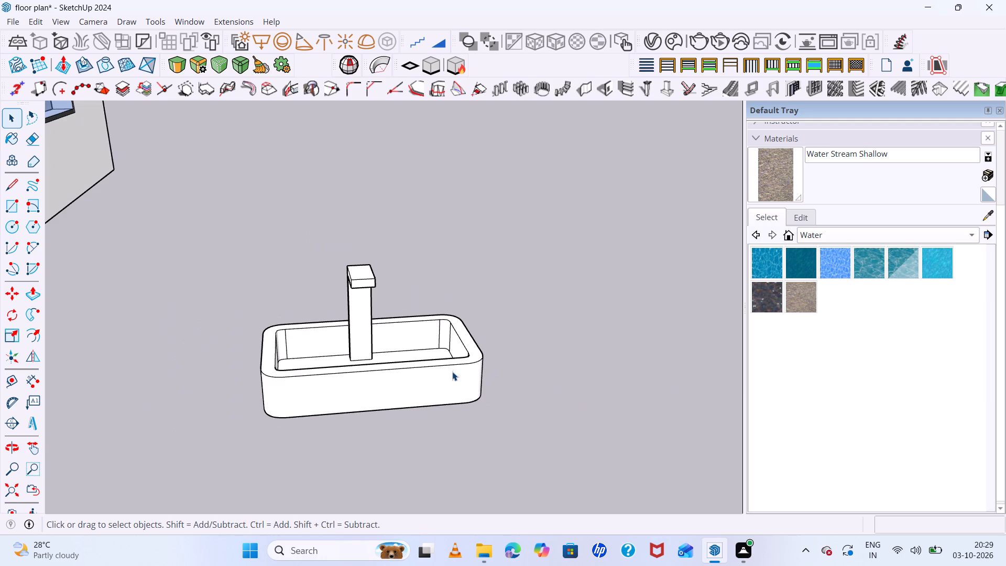
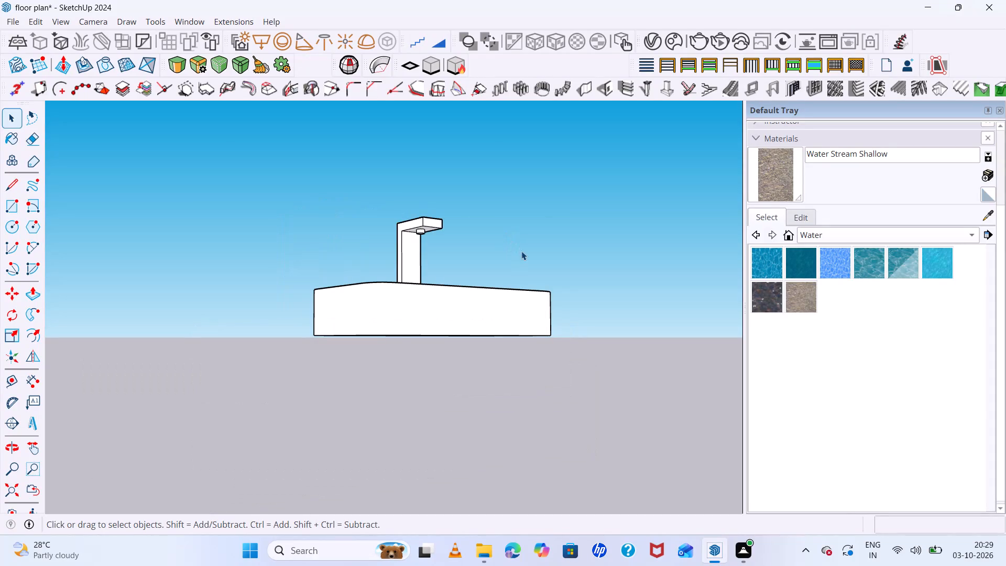
Examine the furnished house's rooms, and the basin standing beside it, from ground level and from above.
{"action": "key", "text": "space"}
{"action": "left_click", "coordinate": [537, 306]}
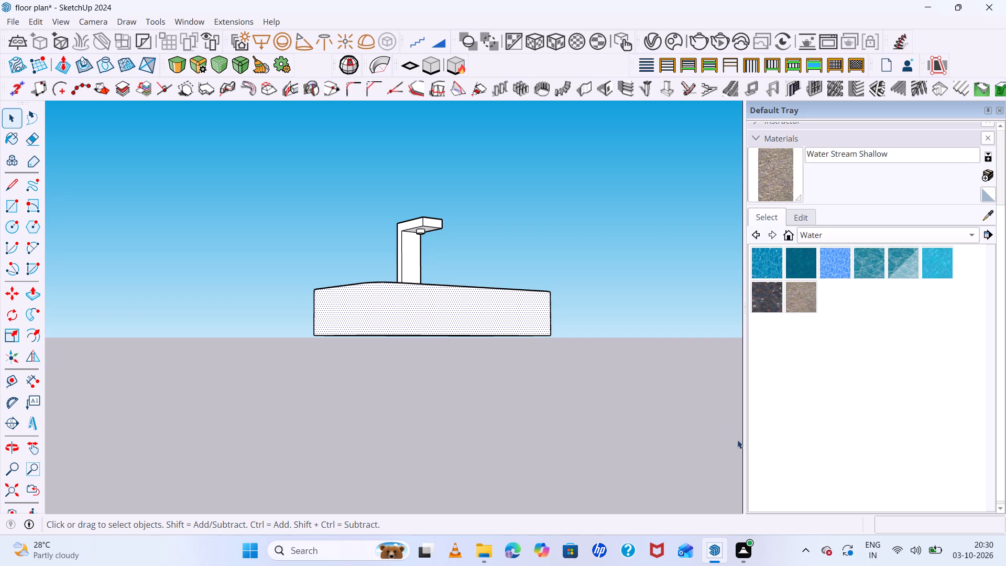
{"action": "scroll", "coordinate": [643, 476], "scroll_direction": "down", "scroll_amount": 4}
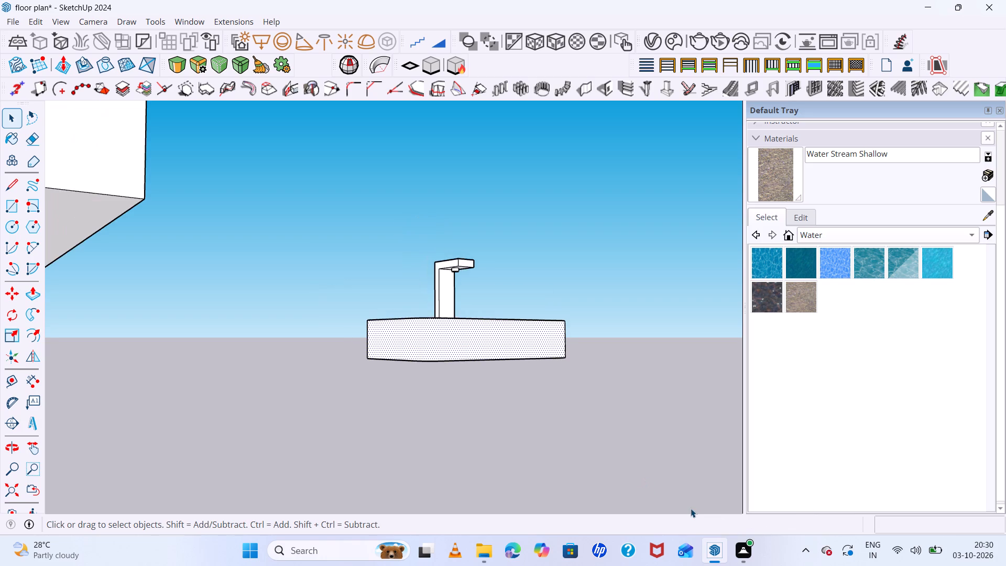
{"action": "scroll", "coordinate": [473, 318], "scroll_direction": "up", "scroll_amount": 5}
{"action": "scroll", "coordinate": [444, 286], "scroll_direction": "up", "scroll_amount": 2}
{"action": "middle_click_drag", "start_coordinate": [447, 308], "coordinate": [449, 322]}
{"action": "scroll", "coordinate": [449, 320], "scroll_direction": "up", "scroll_amount": 1}
{"action": "scroll", "coordinate": [452, 307], "scroll_direction": "down", "scroll_amount": 12}
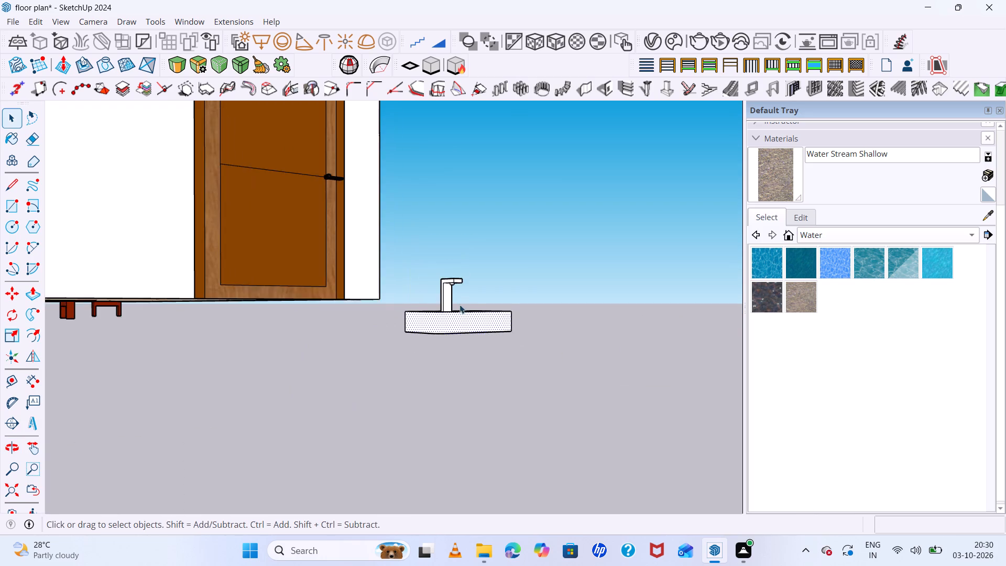
{"action": "middle_click_drag", "start_coordinate": [459, 319], "coordinate": [438, 351]}
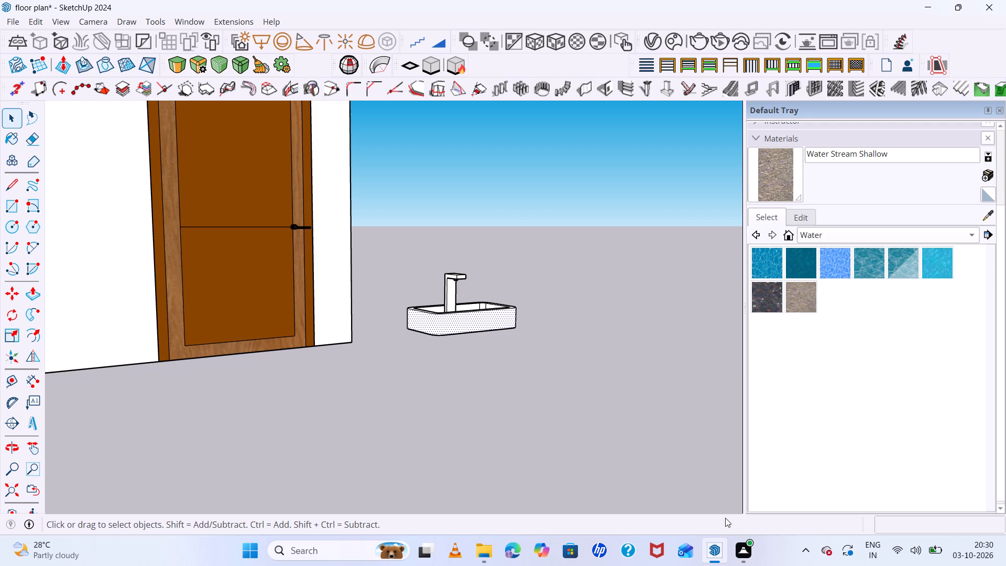
{"action": "scroll", "coordinate": [682, 524], "scroll_direction": "down", "scroll_amount": 4}
{"action": "scroll", "coordinate": [561, 367], "scroll_direction": "down", "scroll_amount": 10}
{"action": "middle_click_drag", "start_coordinate": [616, 354], "coordinate": [560, 455]}
{"action": "scroll", "coordinate": [578, 374], "scroll_direction": "down", "scroll_amount": 3}
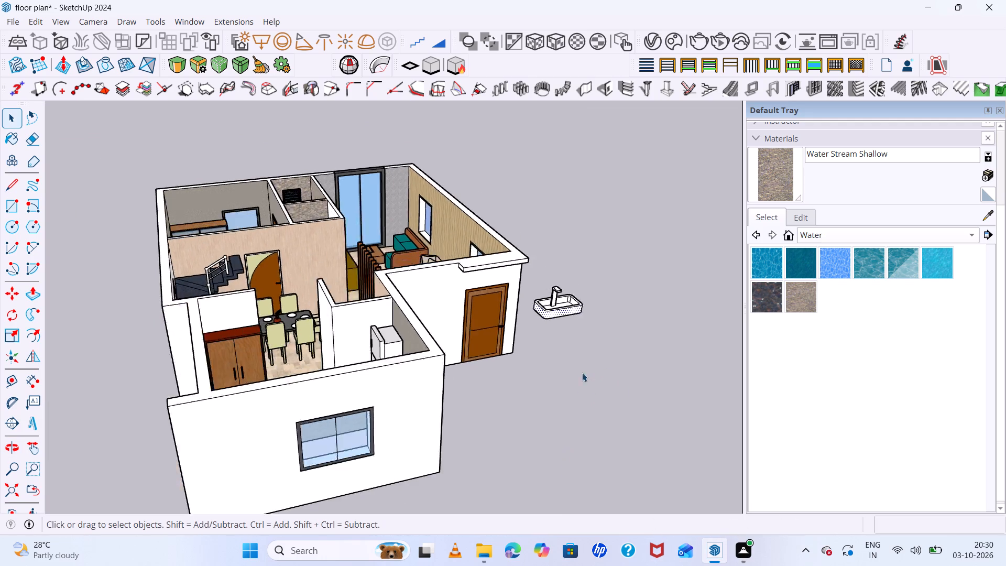
{"action": "scroll", "coordinate": [582, 373], "scroll_direction": "down", "scroll_amount": 8}
{"action": "middle_click_drag", "start_coordinate": [613, 388], "coordinate": [340, 430]}
{"action": "middle_click_drag", "start_coordinate": [491, 377], "coordinate": [440, 428]}
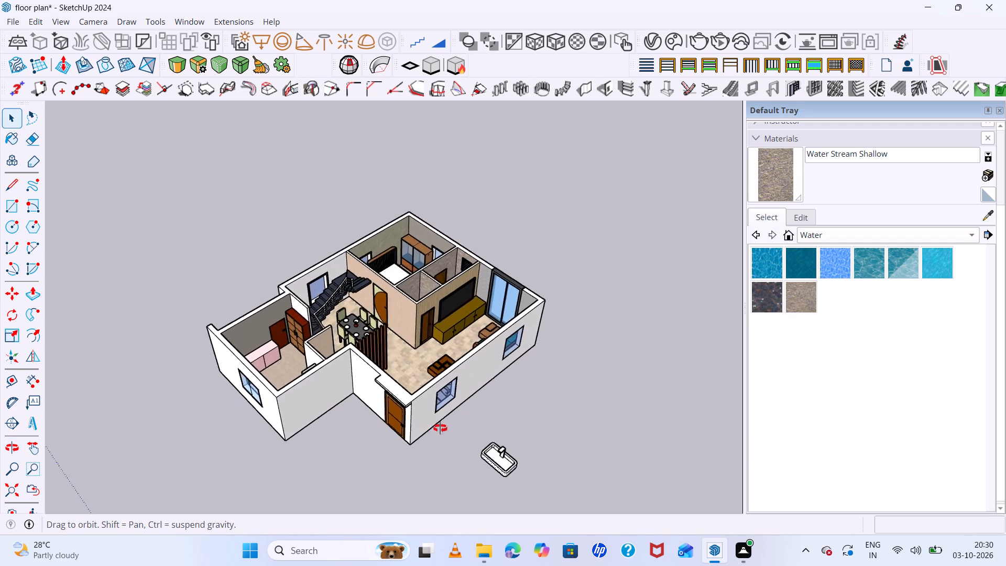
{"action": "middle_click_drag", "start_coordinate": [440, 428], "coordinate": [402, 469]}
{"action": "scroll", "coordinate": [407, 351], "scroll_direction": "up", "scroll_amount": 9}
{"action": "scroll", "coordinate": [497, 378], "scroll_direction": "down", "scroll_amount": 6}
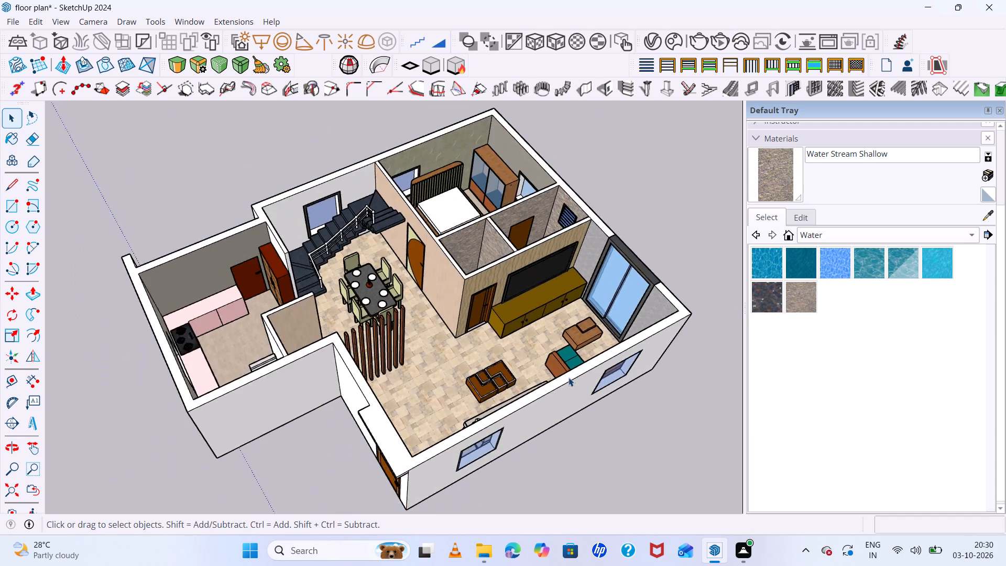
{"action": "scroll", "coordinate": [568, 377], "scroll_direction": "down", "scroll_amount": 2}
{"action": "scroll", "coordinate": [403, 367], "scroll_direction": "up", "scroll_amount": 1}
{"action": "middle_click_drag", "start_coordinate": [403, 367], "coordinate": [280, 388]}
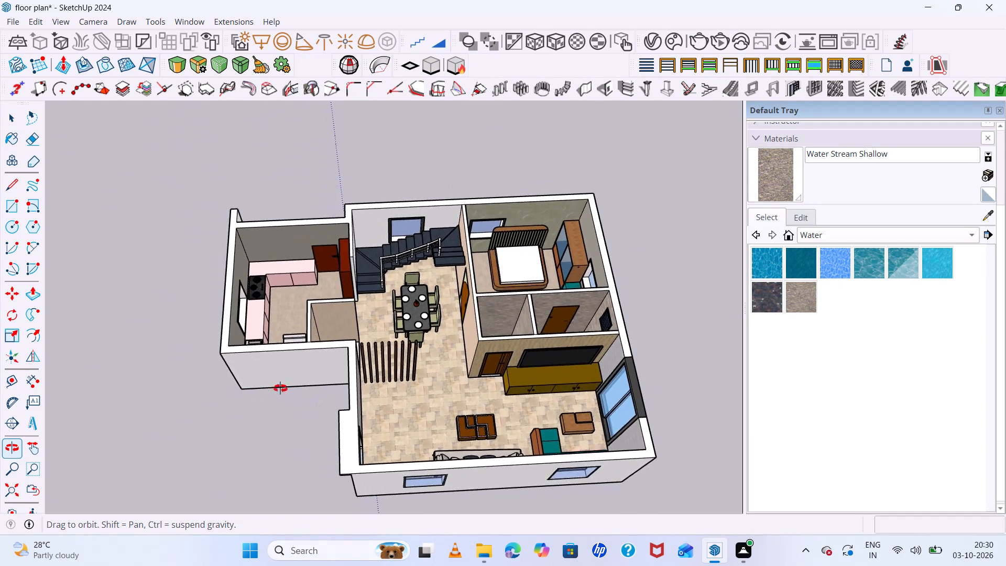
{"action": "middle_click_drag", "start_coordinate": [280, 388], "coordinate": [333, 503]}
{"action": "scroll", "coordinate": [583, 431], "scroll_direction": "up", "scroll_amount": 10}
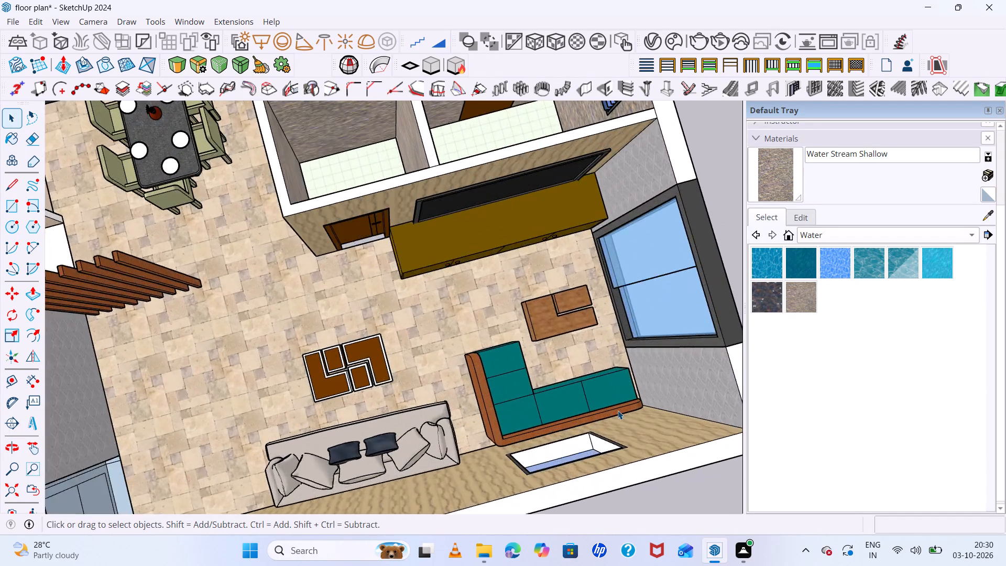
{"action": "scroll", "coordinate": [624, 404], "scroll_direction": "down", "scroll_amount": 11}
{"action": "middle_click_drag", "start_coordinate": [638, 415], "coordinate": [667, 371]}
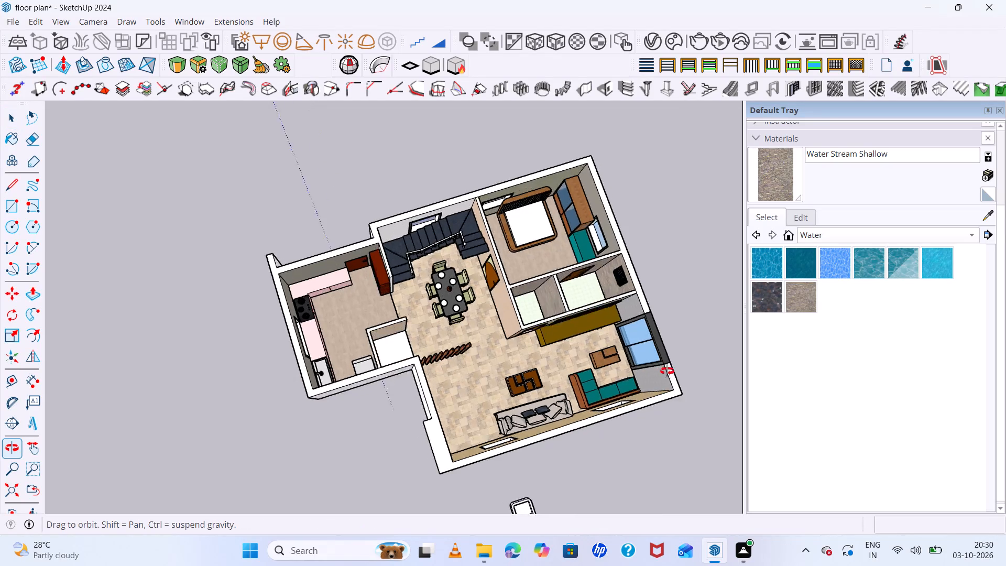
{"action": "middle_click_drag", "start_coordinate": [667, 371], "coordinate": [681, 310]}
{"action": "scroll", "coordinate": [634, 245], "scroll_direction": "up", "scroll_amount": 6}
{"action": "scroll", "coordinate": [570, 284], "scroll_direction": "up", "scroll_amount": 6}
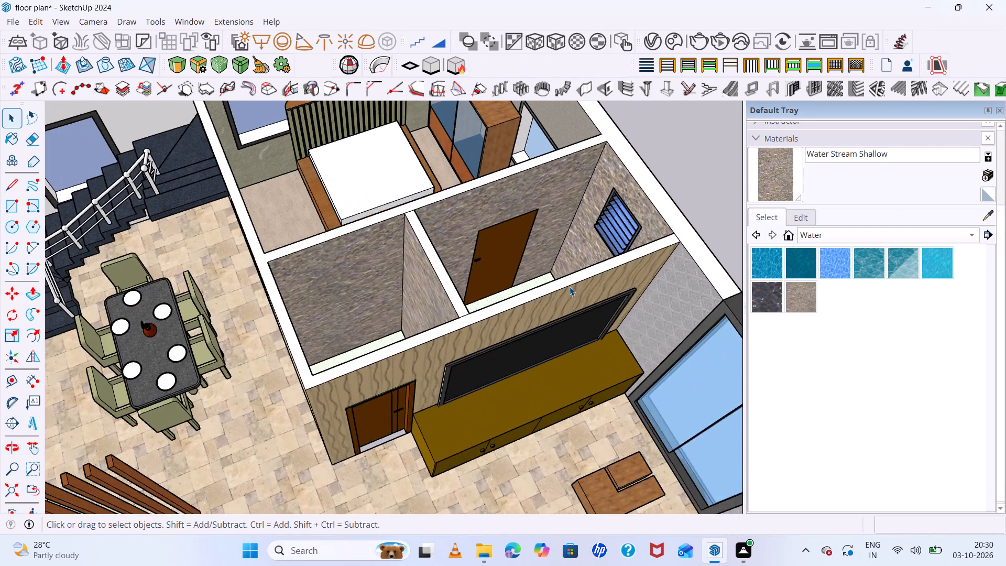
{"action": "scroll", "coordinate": [522, 260], "scroll_direction": "down", "scroll_amount": 12}
{"action": "middle_click_drag", "start_coordinate": [415, 273], "coordinate": [461, 380]}
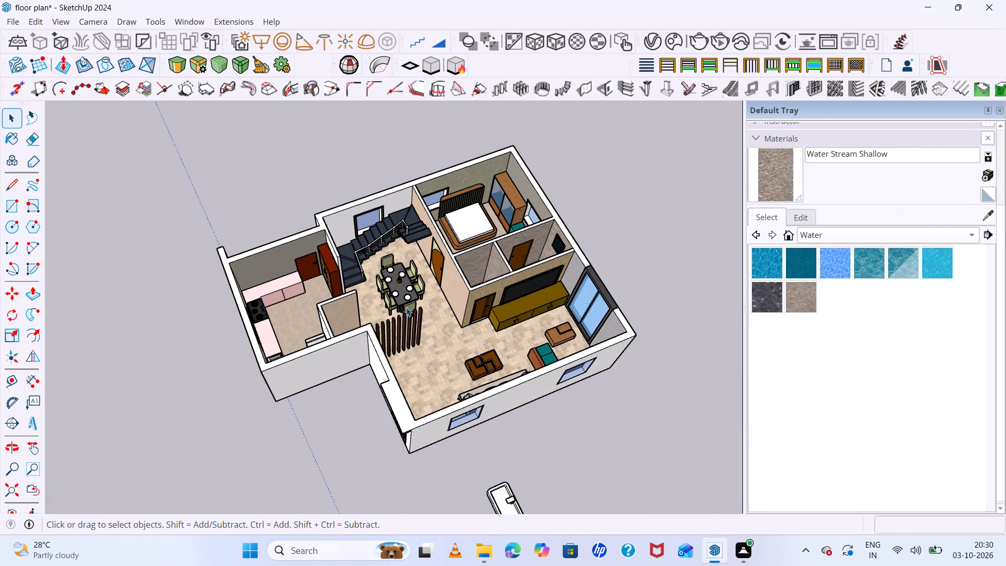
{"action": "scroll", "coordinate": [391, 293], "scroll_direction": "up", "scroll_amount": 6}
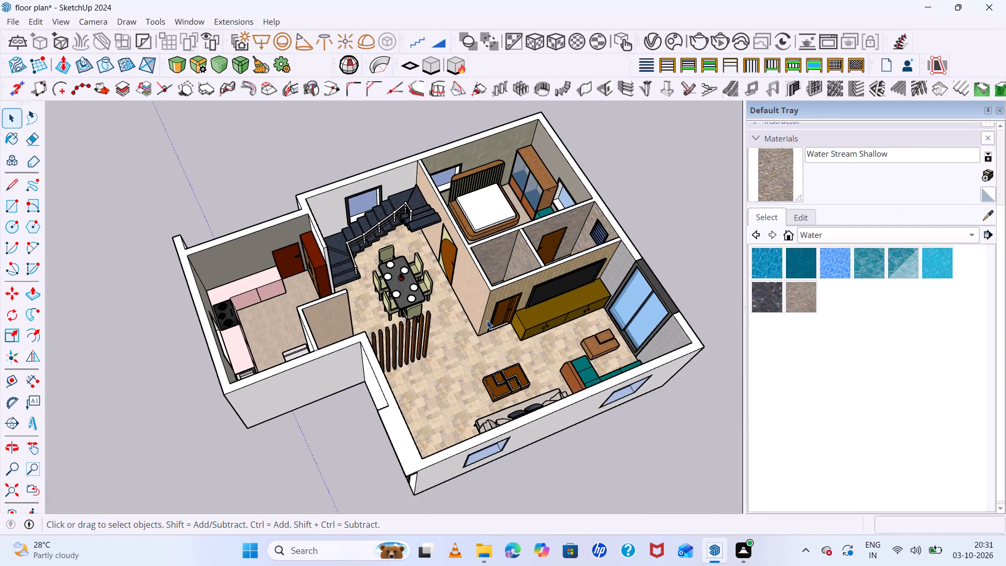
{"action": "scroll", "coordinate": [505, 322], "scroll_direction": "up", "scroll_amount": 1}
{"action": "scroll", "coordinate": [517, 342], "scroll_direction": "down", "scroll_amount": 2}
{"action": "scroll", "coordinate": [526, 338], "scroll_direction": "up", "scroll_amount": 5}
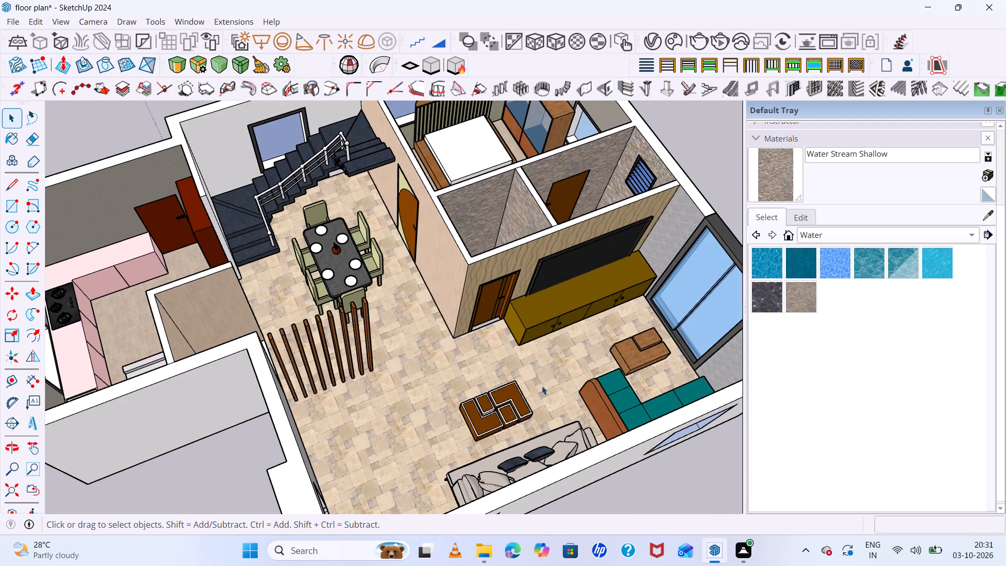
{"action": "scroll", "coordinate": [547, 411], "scroll_direction": "down", "scroll_amount": 4}
{"action": "middle_click_drag", "start_coordinate": [552, 424], "coordinate": [562, 464]}
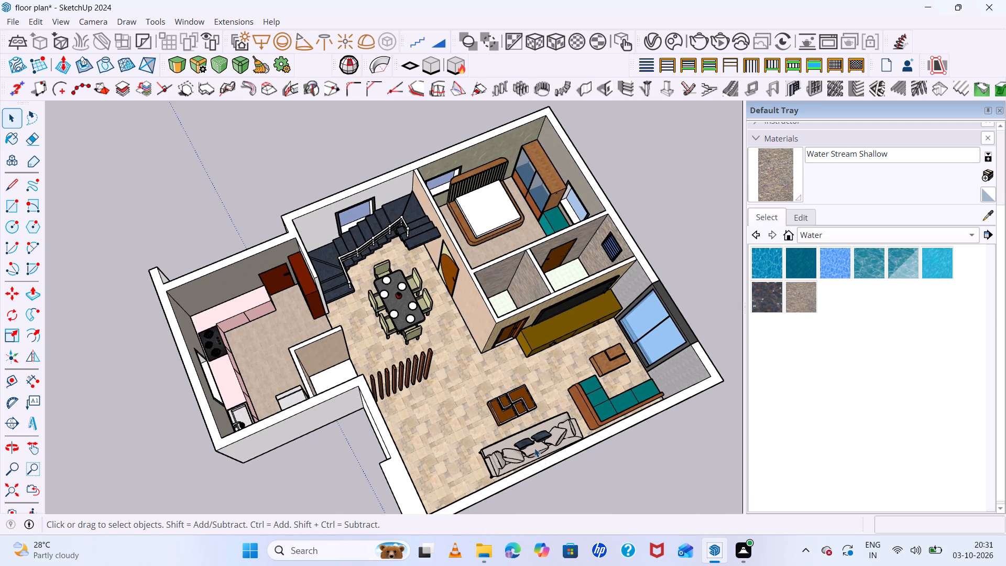
{"action": "scroll", "coordinate": [536, 443], "scroll_direction": "down", "scroll_amount": 4}
{"action": "scroll", "coordinate": [589, 290], "scroll_direction": "up", "scroll_amount": 5}
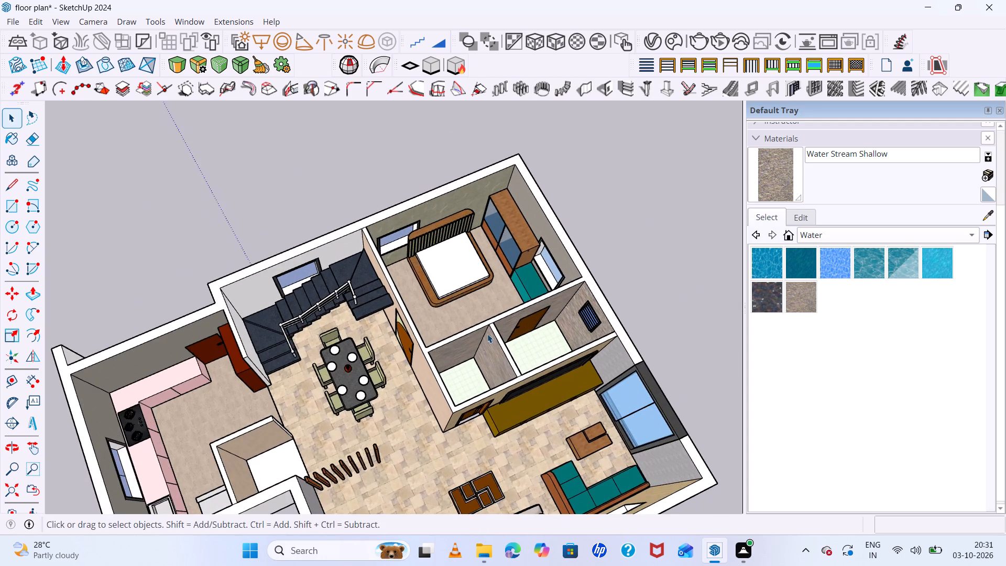
{"action": "middle_click_drag", "start_coordinate": [488, 365], "coordinate": [642, 408]}
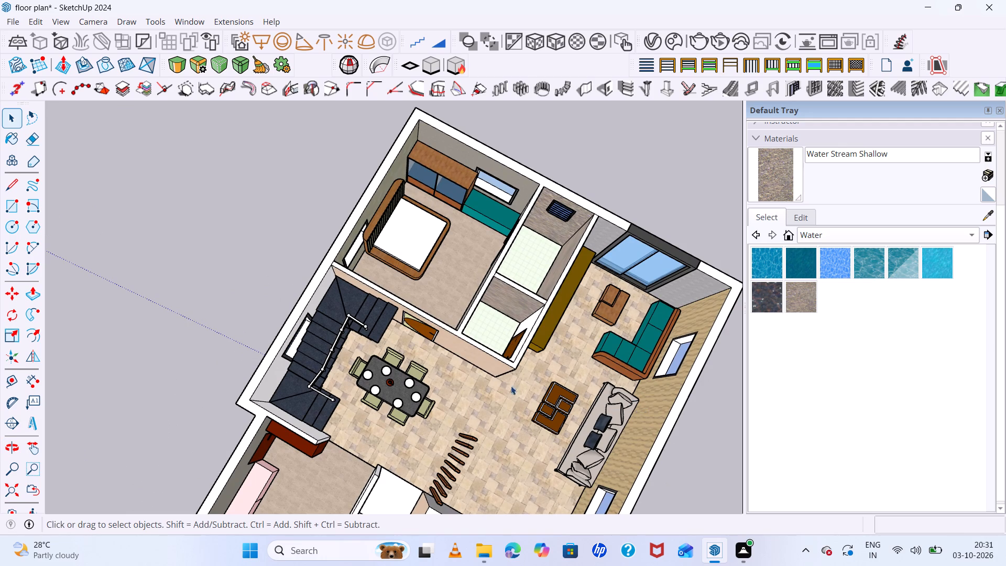
{"action": "scroll", "coordinate": [481, 240], "scroll_direction": "down", "scroll_amount": 8}
{"action": "middle_click_drag", "start_coordinate": [544, 306], "coordinate": [585, 338]}
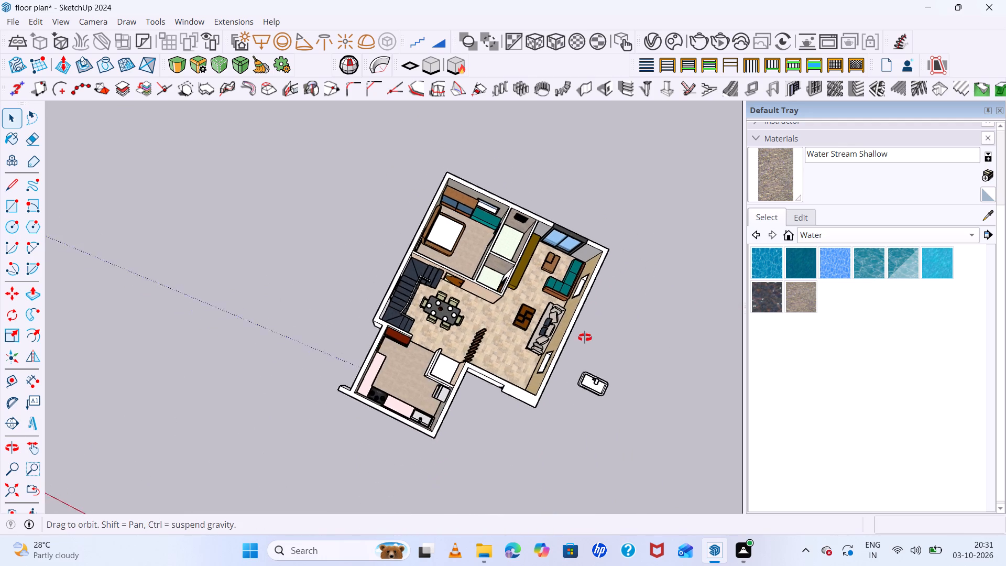
{"action": "middle_click_drag", "start_coordinate": [585, 338], "coordinate": [589, 341]}
Push/Pull the basin's underside down about 3' 10" to form a tall pedestal base.
{"action": "scroll", "coordinate": [598, 377], "scroll_direction": "up", "scroll_amount": 19}
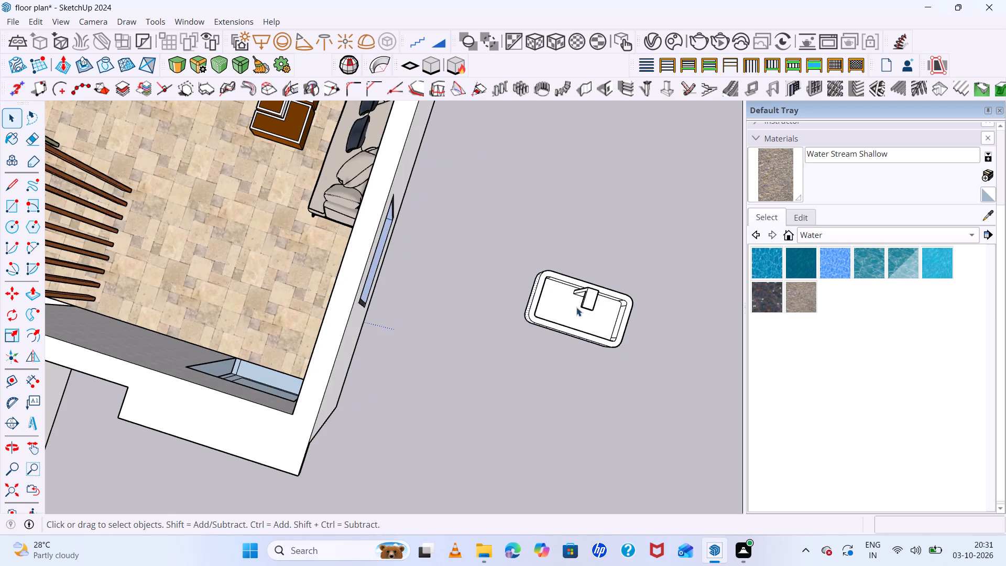
{"action": "middle_click_drag", "start_coordinate": [576, 307], "coordinate": [583, 93]}
{"action": "scroll", "coordinate": [605, 290], "scroll_direction": "up", "scroll_amount": 12}
{"action": "middle_click_drag", "start_coordinate": [625, 330], "coordinate": [610, 191]}
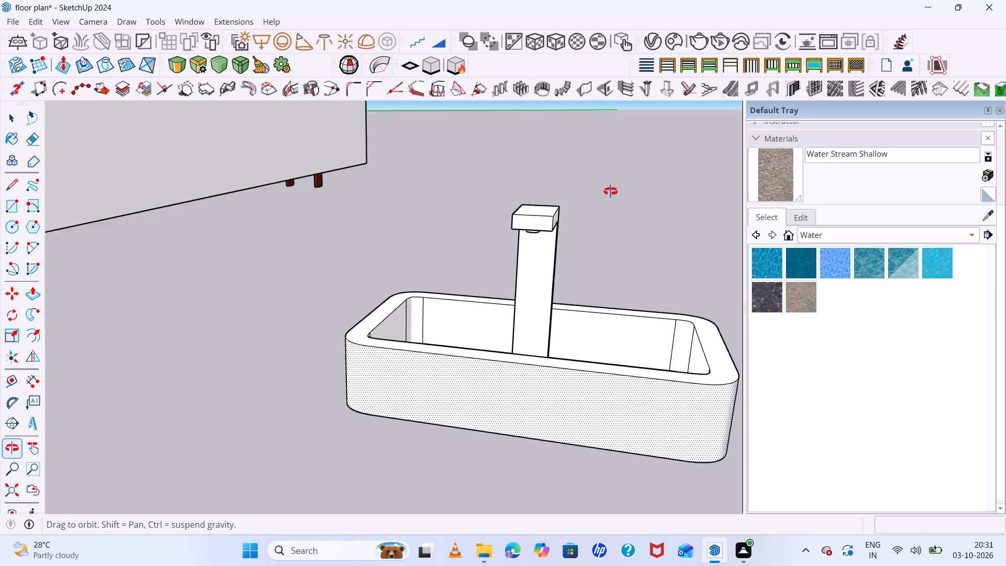
{"action": "middle_click_drag", "start_coordinate": [610, 191], "coordinate": [551, 269]}
{"action": "scroll", "coordinate": [572, 250], "scroll_direction": "up", "scroll_amount": 1}
{"action": "scroll", "coordinate": [527, 203], "scroll_direction": "down", "scroll_amount": 11}
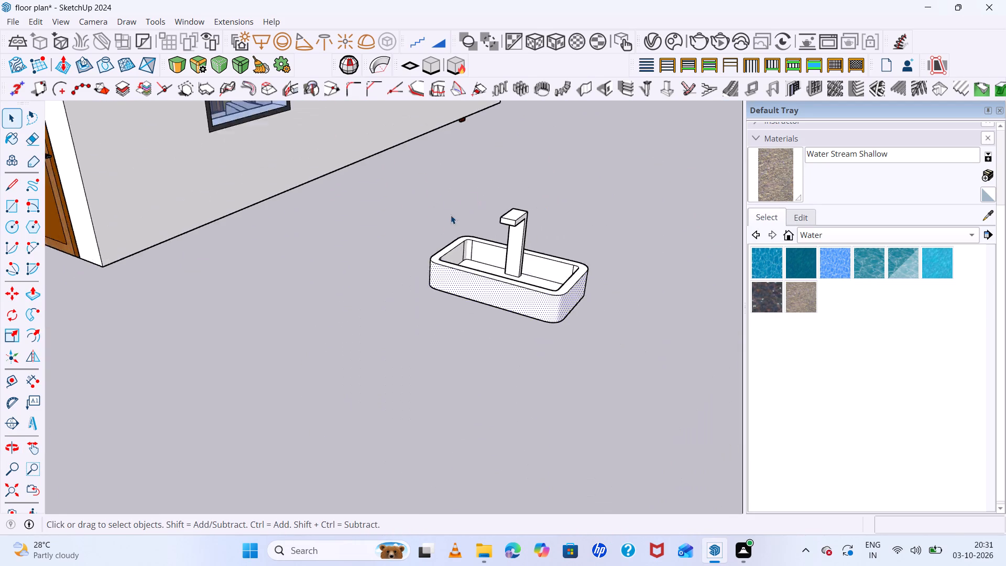
{"action": "middle_click_drag", "start_coordinate": [524, 293], "coordinate": [609, 303]}
{"action": "scroll", "coordinate": [532, 242], "scroll_direction": "up", "scroll_amount": 6}
{"action": "left_click", "coordinate": [507, 274]}
{"action": "scroll", "coordinate": [490, 285], "scroll_direction": "up", "scroll_amount": 5}
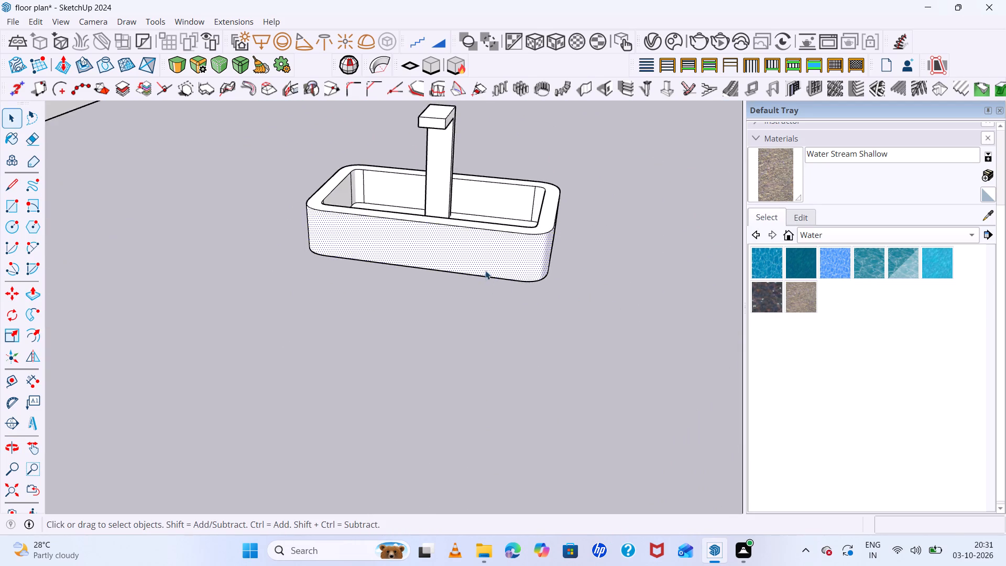
{"action": "middle_click_drag", "start_coordinate": [494, 265], "coordinate": [545, 8]}
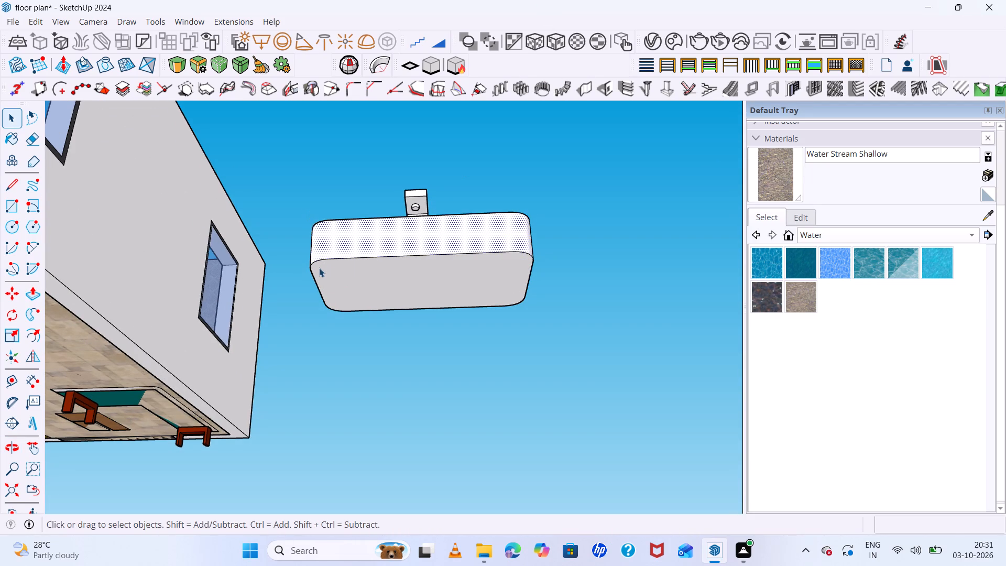
{"action": "key", "text": "p"}
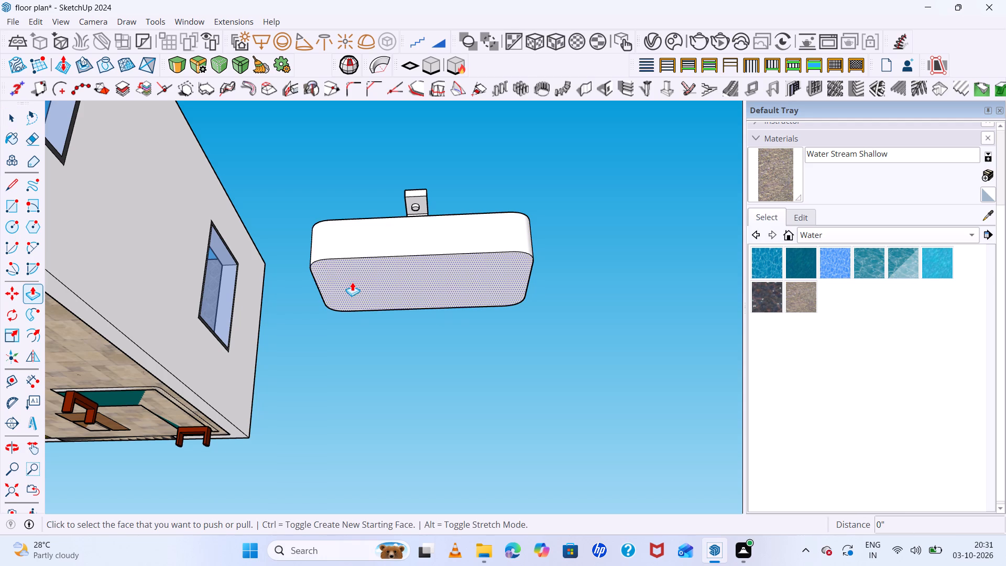
{"action": "left_click", "coordinate": [352, 282]}
{"action": "scroll", "coordinate": [345, 355], "scroll_direction": "down", "scroll_amount": 2}
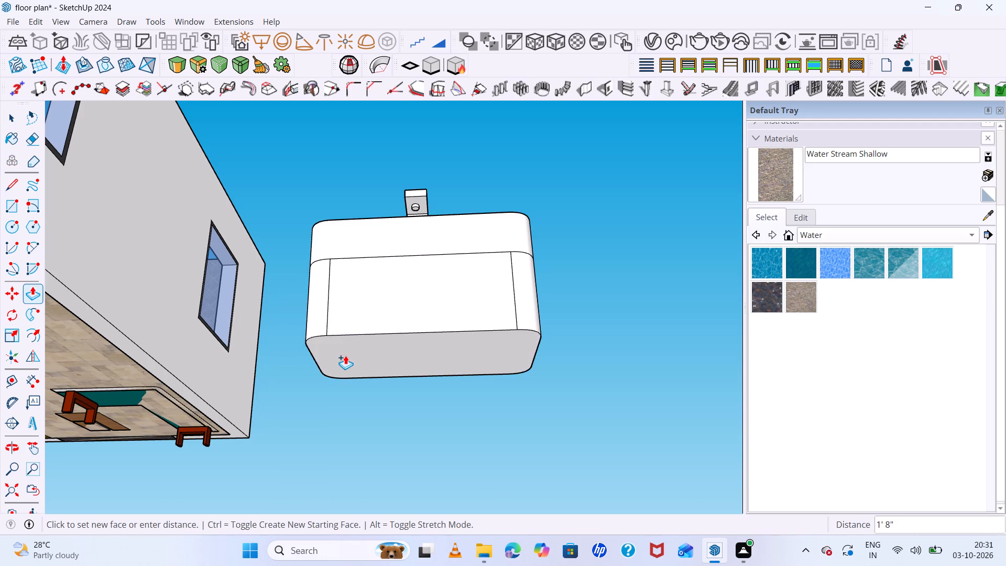
{"action": "scroll", "coordinate": [345, 355], "scroll_direction": "down", "scroll_amount": 2}
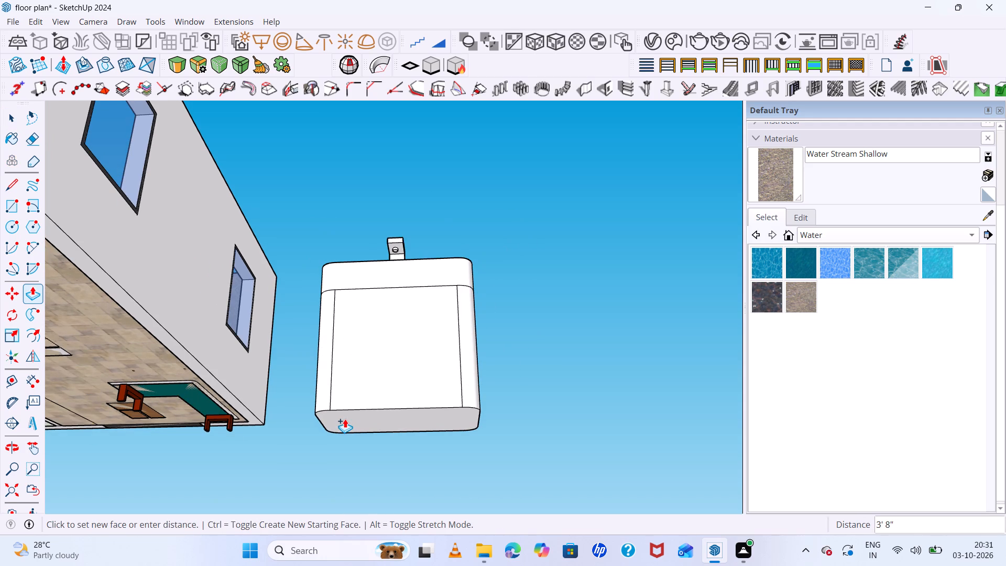
{"action": "left_click", "coordinate": [342, 427]}
{"action": "middle_click_drag", "start_coordinate": [401, 360], "coordinate": [390, 433]}
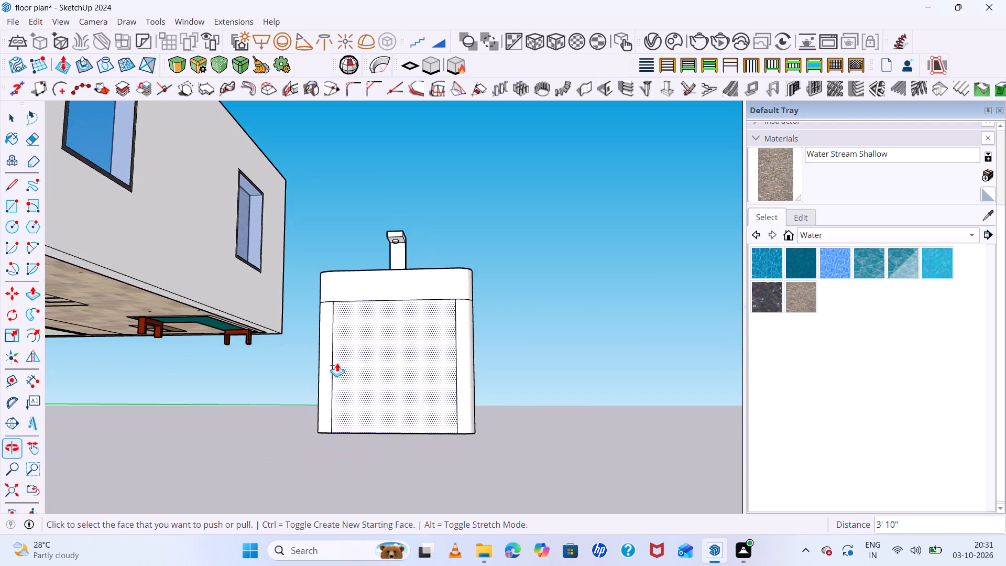
Move the teal L-shaped living-room sofa straight up about 10" so its legs no longer project below the floor.
{"action": "scroll", "coordinate": [237, 308], "scroll_direction": "up", "scroll_amount": 9}
{"action": "key", "text": "space"}
{"action": "left_click", "coordinate": [271, 363]}
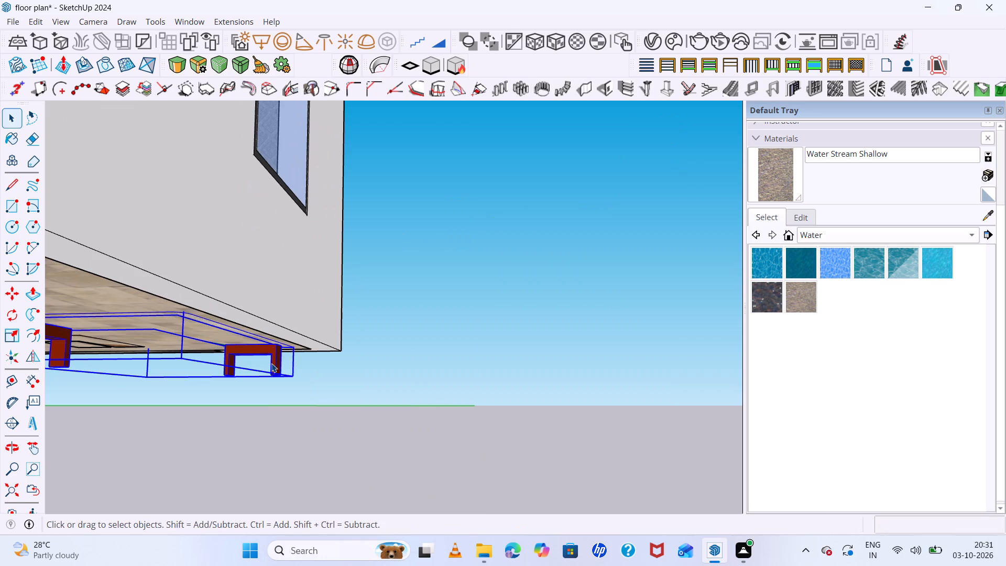
{"action": "key", "text": "m"}
{"action": "left_click", "coordinate": [283, 382]}
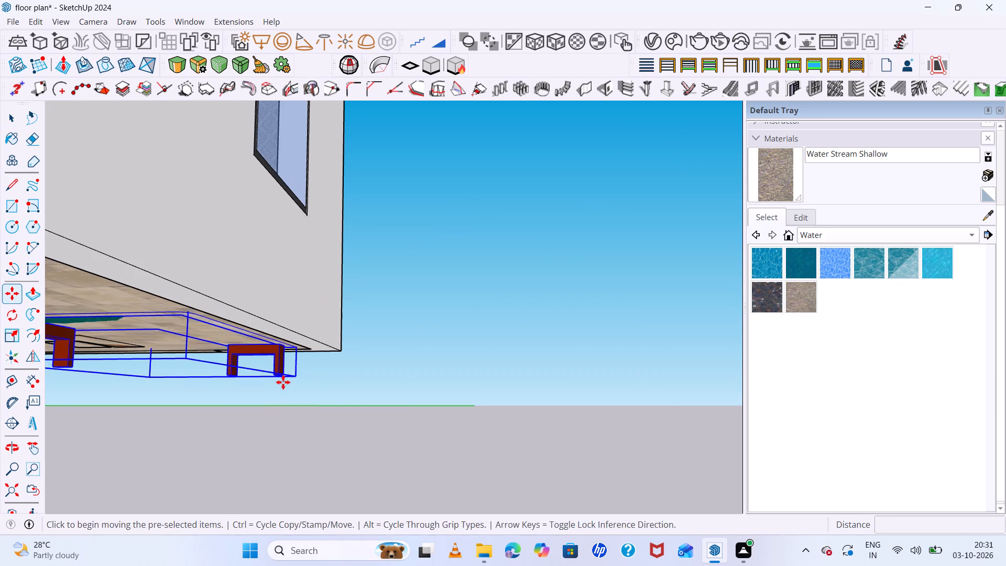
{"action": "key", "text": "space"}
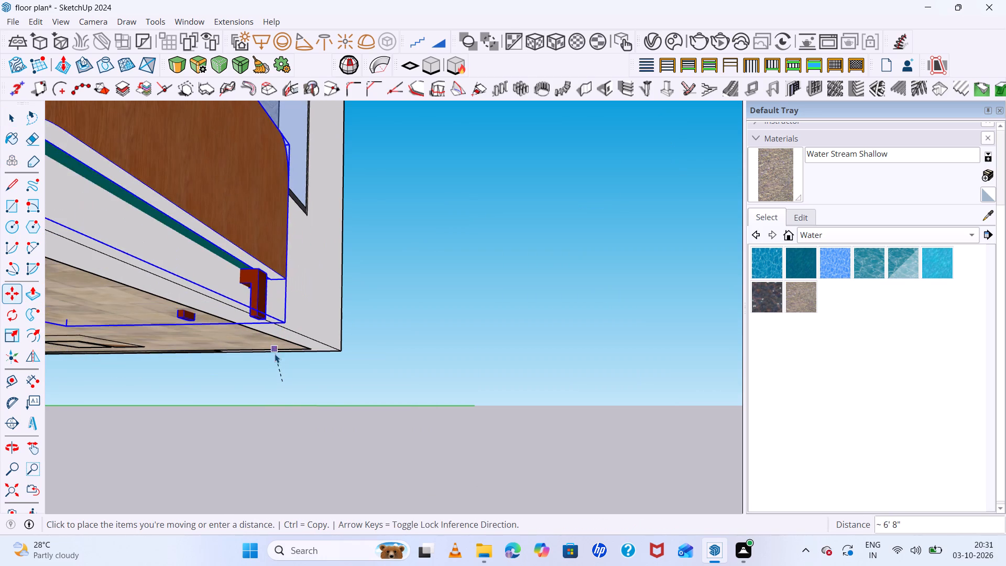
{"action": "key", "text": "m"}
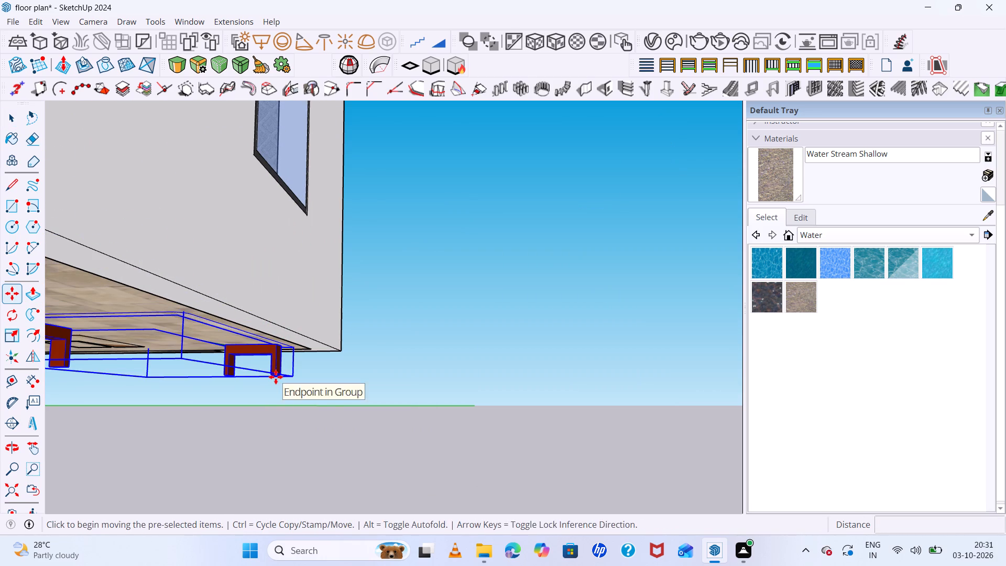
{"action": "double_click", "coordinate": [276, 377]}
{"action": "key", "text": "Up"}
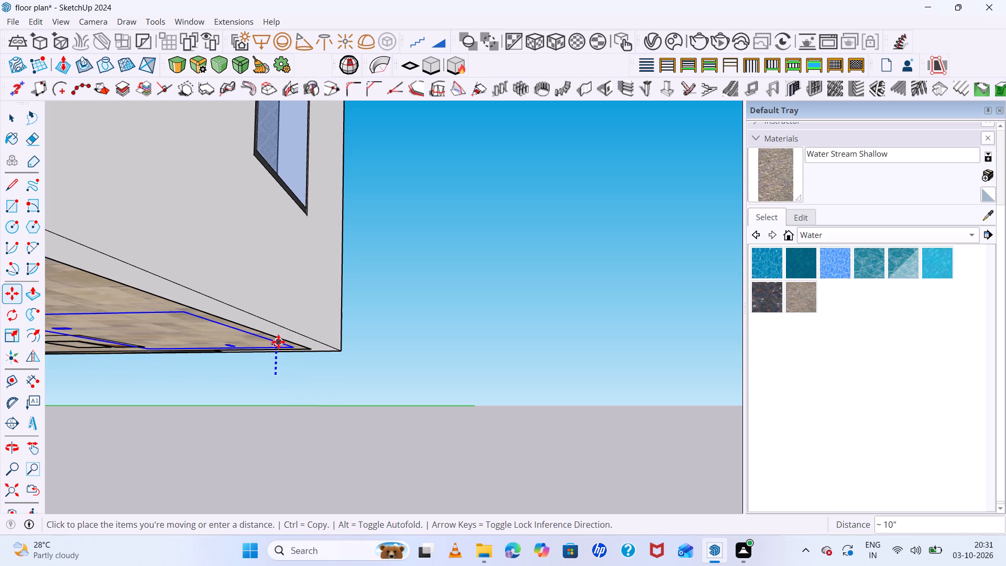
{"action": "left_click", "coordinate": [278, 339]}
{"action": "scroll", "coordinate": [278, 339], "scroll_direction": "down", "scroll_amount": 12}
{"action": "middle_click_drag", "start_coordinate": [297, 360], "coordinate": [489, 503]}
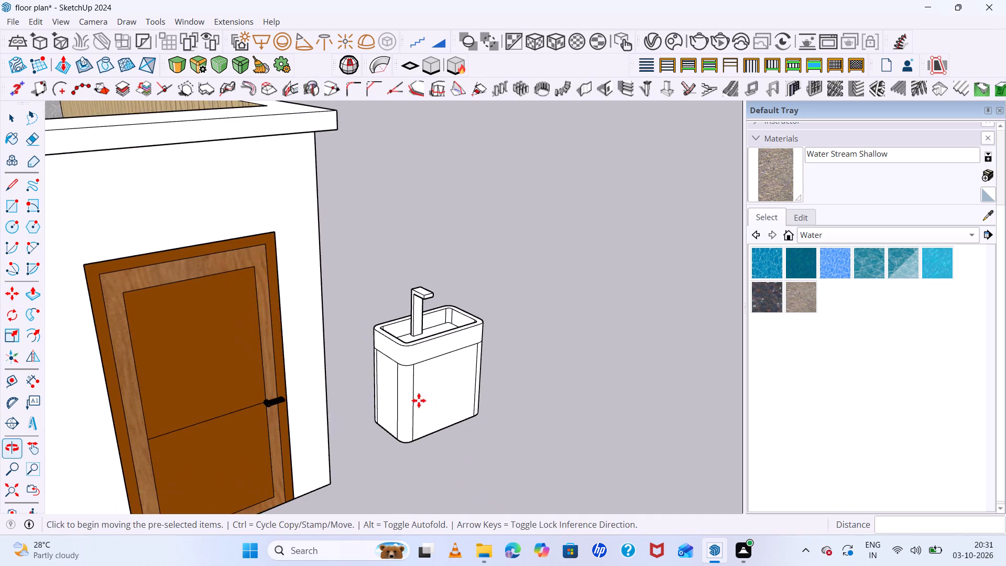
{"action": "scroll", "coordinate": [351, 282], "scroll_direction": "down", "scroll_amount": 11}
{"action": "middle_click_drag", "start_coordinate": [346, 304], "coordinate": [296, 410]}
{"action": "scroll", "coordinate": [340, 208], "scroll_direction": "up", "scroll_amount": 6}
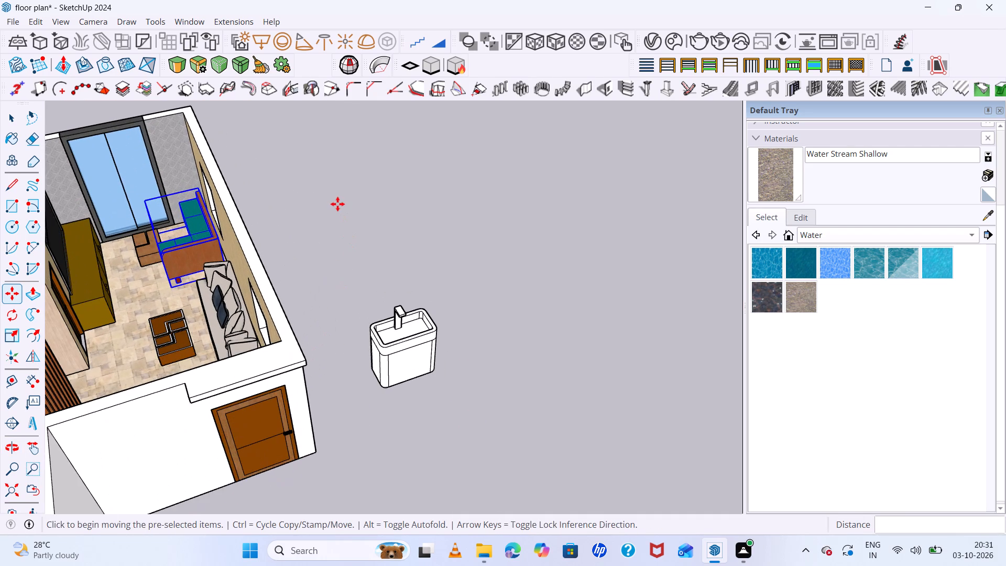
Paint the flat side faces of the basin's pedestal with the in-model material [Wood Cherry Original]1.
{"action": "key", "text": "space"}
{"action": "left_click", "coordinate": [337, 204]}
{"action": "middle_click_drag", "start_coordinate": [417, 348], "coordinate": [308, 264]}
{"action": "scroll", "coordinate": [373, 340], "scroll_direction": "up", "scroll_amount": 6}
{"action": "double_click", "coordinate": [449, 382]}
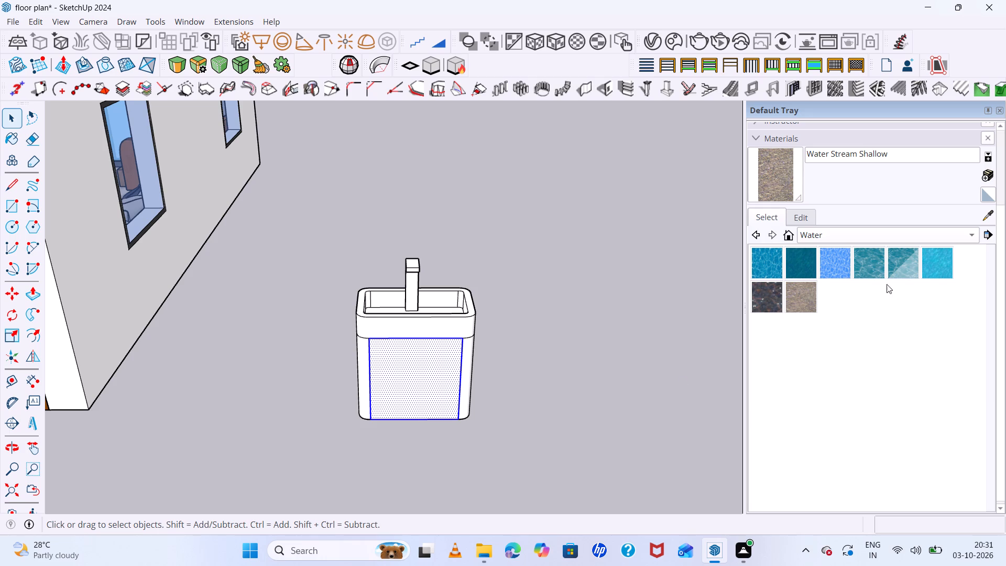
{"action": "left_click", "coordinate": [790, 228]}
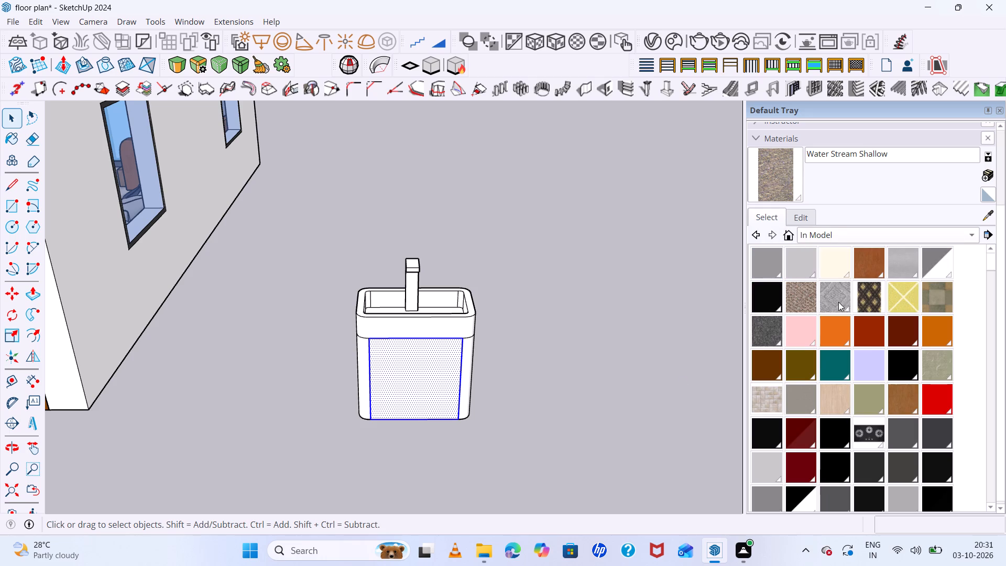
{"action": "left_click", "coordinate": [866, 335]}
{"action": "left_click", "coordinate": [903, 334]}
{"action": "left_click", "coordinate": [880, 262]}
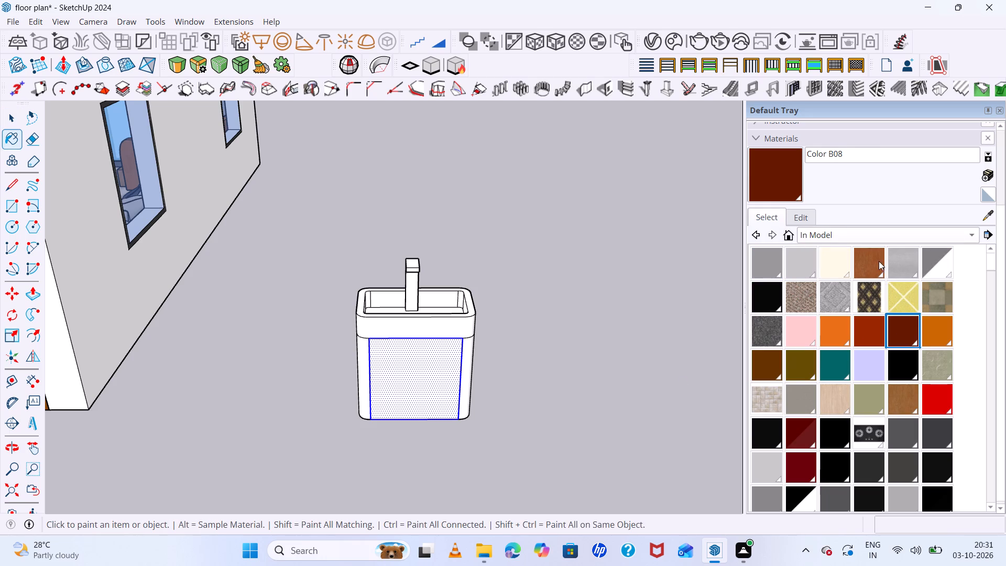
{"action": "left_click", "coordinate": [435, 345]}
{"action": "middle_click_drag", "start_coordinate": [544, 373], "coordinate": [646, 356]}
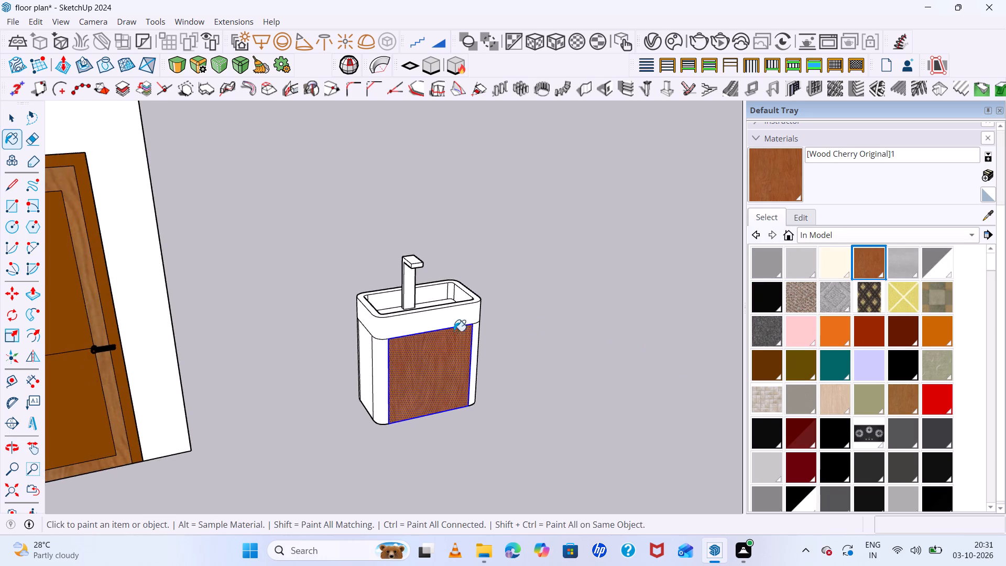
{"action": "scroll", "coordinate": [390, 331], "scroll_direction": "up", "scroll_amount": 5}
{"action": "double_click", "coordinate": [363, 349]}
{"action": "middle_click_drag", "start_coordinate": [483, 355], "coordinate": [218, 268]}
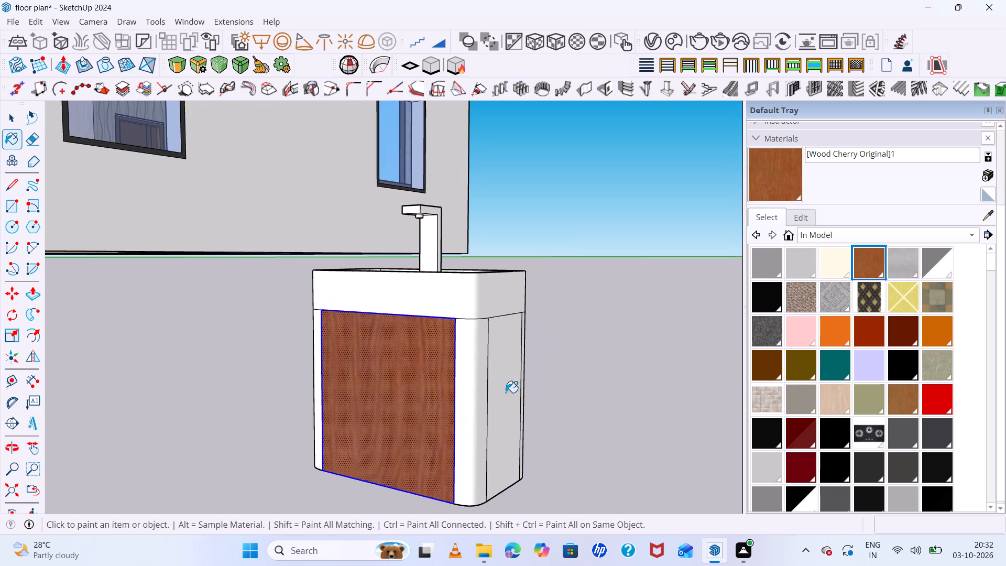
{"action": "double_click", "coordinate": [518, 397]}
{"action": "middle_click_drag", "start_coordinate": [505, 371], "coordinate": [67, 324]}
{"action": "left_click", "coordinate": [400, 362]}
{"action": "middle_click_drag", "start_coordinate": [398, 366], "coordinate": [511, 424]}
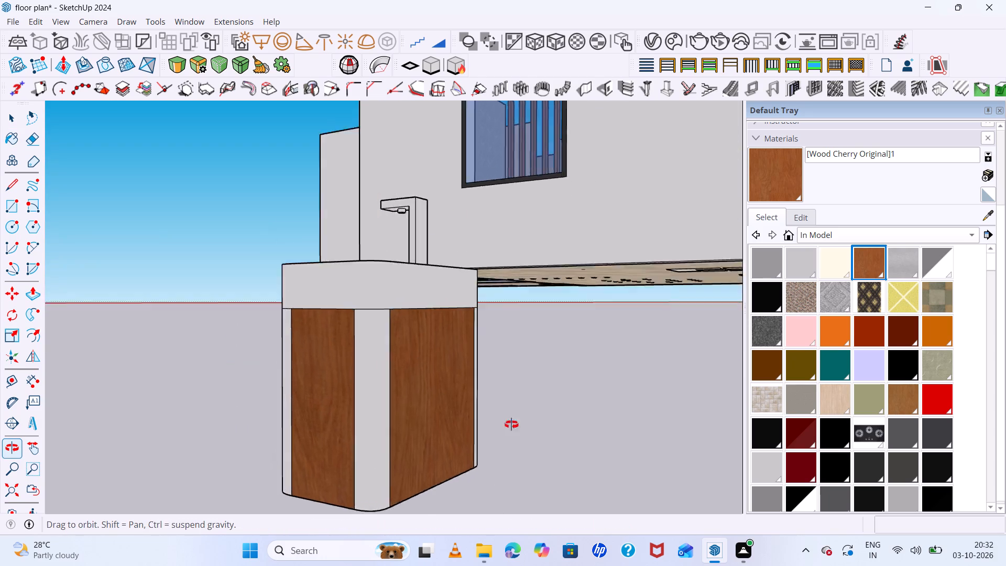
{"action": "middle_click_drag", "start_coordinate": [511, 424], "coordinate": [720, 486]}
Paint the pedestal's rounded corner faces between the wood panels with the Aluminum material.
{"action": "left_click", "coordinate": [904, 263]}
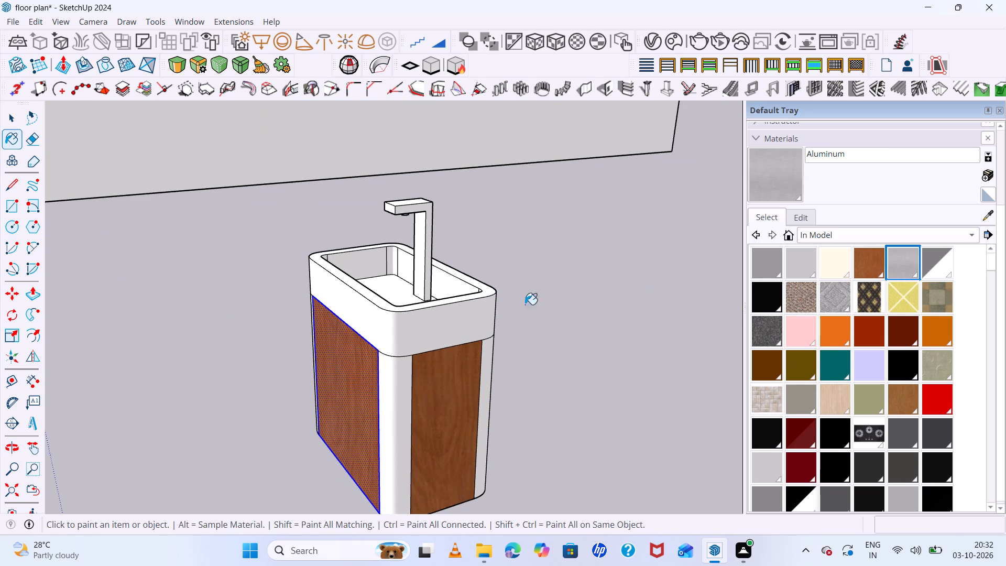
{"action": "double_click", "coordinate": [390, 384]}
{"action": "left_click", "coordinate": [487, 377]}
{"action": "middle_click_drag", "start_coordinate": [402, 387], "coordinate": [513, 396]}
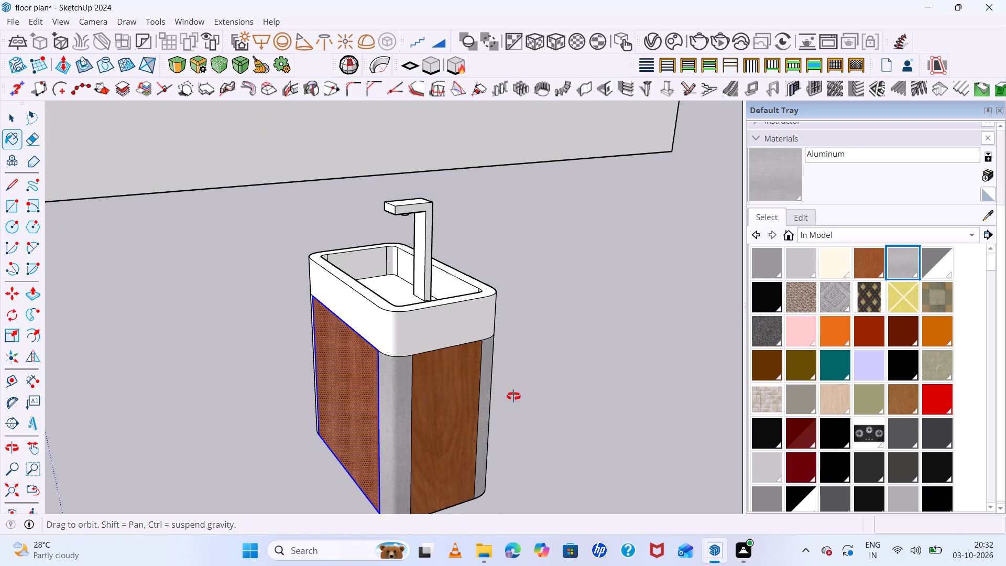
{"action": "middle_click_drag", "start_coordinate": [513, 396], "coordinate": [777, 372]}
{"action": "scroll", "coordinate": [368, 351], "scroll_direction": "up", "scroll_amount": 3}
{"action": "left_click", "coordinate": [305, 345]}
{"action": "middle_click_drag", "start_coordinate": [350, 372], "coordinate": [738, 390]}
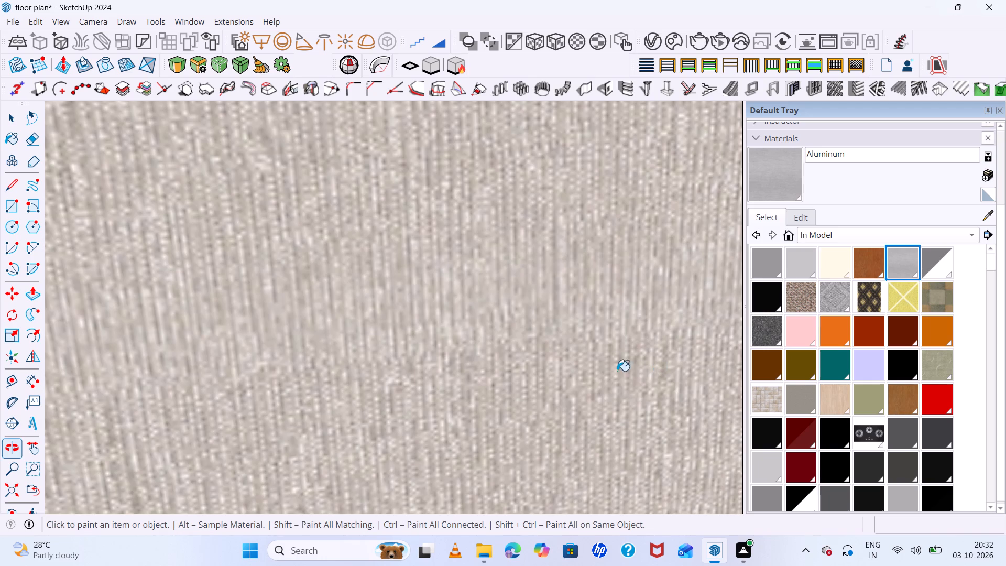
{"action": "scroll", "coordinate": [426, 350], "scroll_direction": "down", "scroll_amount": 10}
{"action": "left_click", "coordinate": [16, 491]}
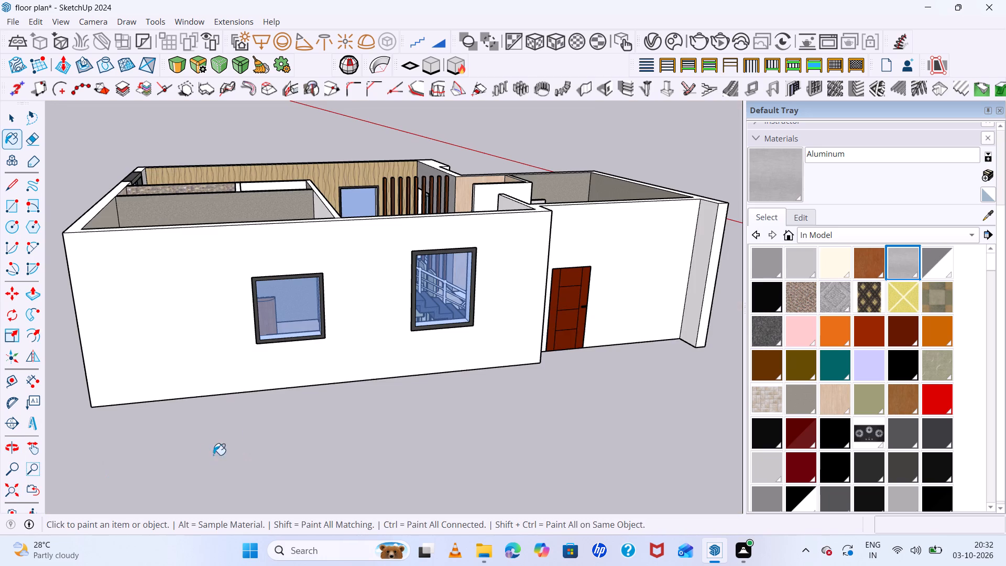
{"action": "scroll", "coordinate": [266, 216], "scroll_direction": "down", "scroll_amount": 12}
{"action": "middle_click_drag", "start_coordinate": [498, 248], "coordinate": [82, 269]}
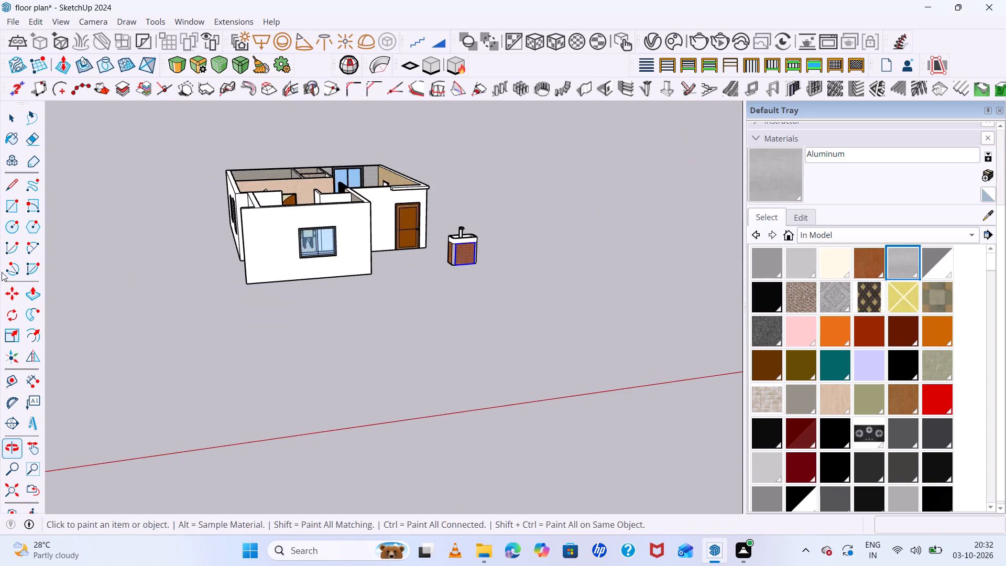
{"action": "scroll", "coordinate": [500, 206], "scroll_direction": "up", "scroll_amount": 17}
{"action": "middle_click_drag", "start_coordinate": [517, 282], "coordinate": [122, 322]}
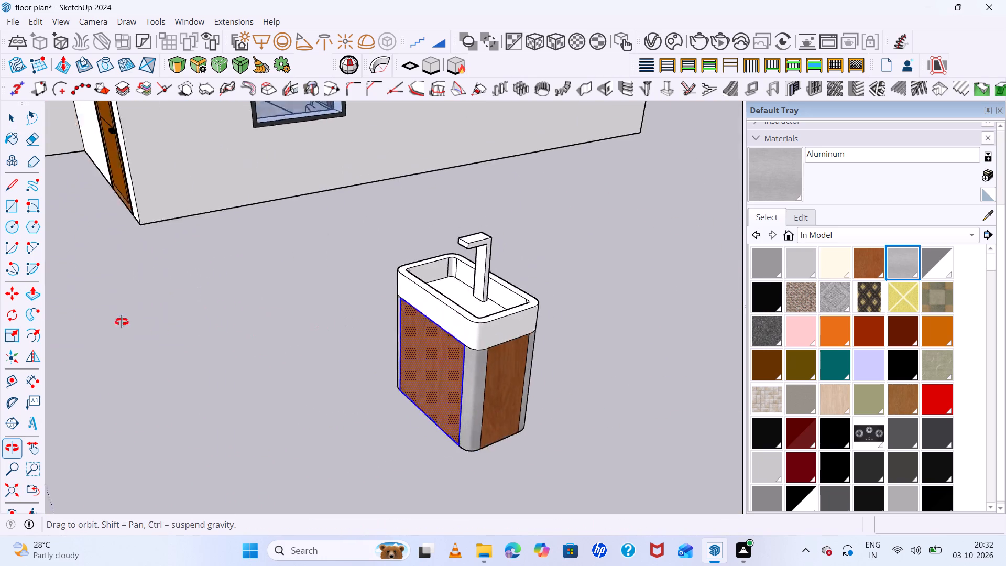
{"action": "middle_click_drag", "start_coordinate": [122, 322], "coordinate": [0, 267]}
{"action": "scroll", "coordinate": [499, 334], "scroll_direction": "up", "scroll_amount": 5}
{"action": "middle_click_drag", "start_coordinate": [393, 308], "coordinate": [83, 289]}
{"action": "scroll", "coordinate": [474, 334], "scroll_direction": "up", "scroll_amount": 6}
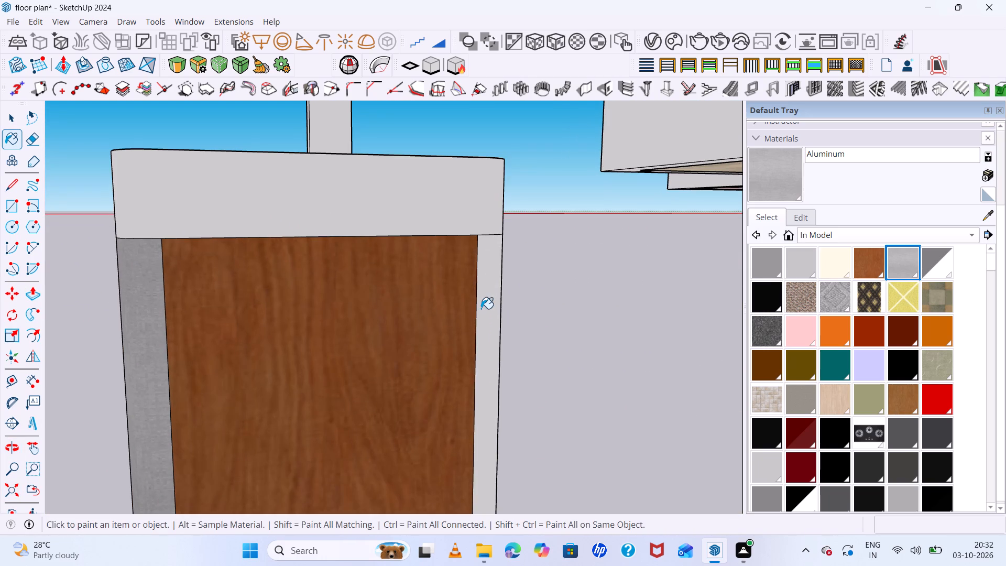
{"action": "left_click", "coordinate": [481, 309]}
Paint the basin's top rim, outer side and inner floor with the light grey [Color_002]2 material.
{"action": "scroll", "coordinate": [405, 307], "scroll_direction": "down", "scroll_amount": 12}
{"action": "middle_click_drag", "start_coordinate": [329, 321], "coordinate": [835, 455]}
{"action": "scroll", "coordinate": [566, 308], "scroll_direction": "up", "scroll_amount": 6}
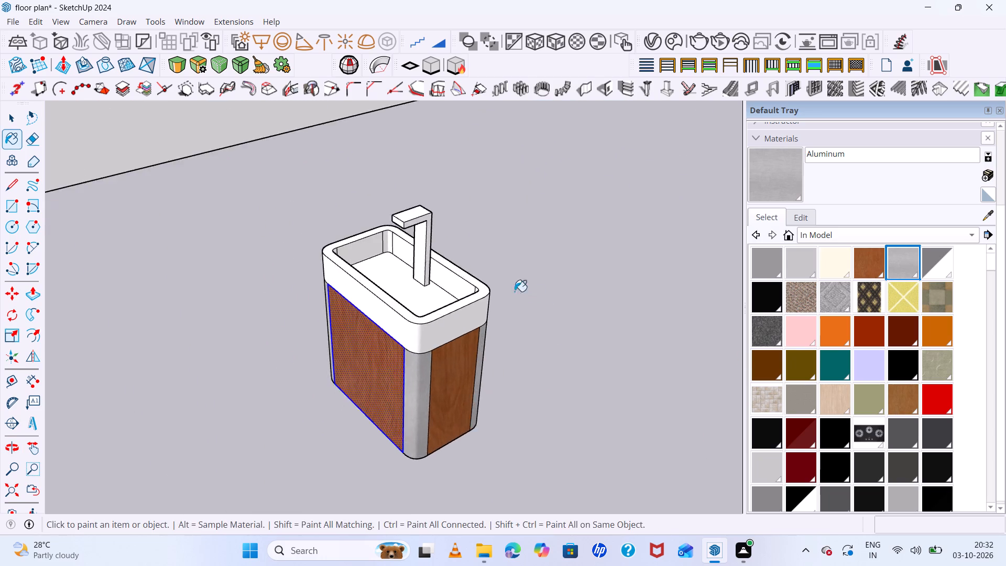
{"action": "scroll", "coordinate": [515, 291], "scroll_direction": "up", "scroll_amount": 1}
{"action": "middle_click_drag", "start_coordinate": [410, 324], "coordinate": [741, 293]}
{"action": "middle_click", "coordinate": [741, 293]}
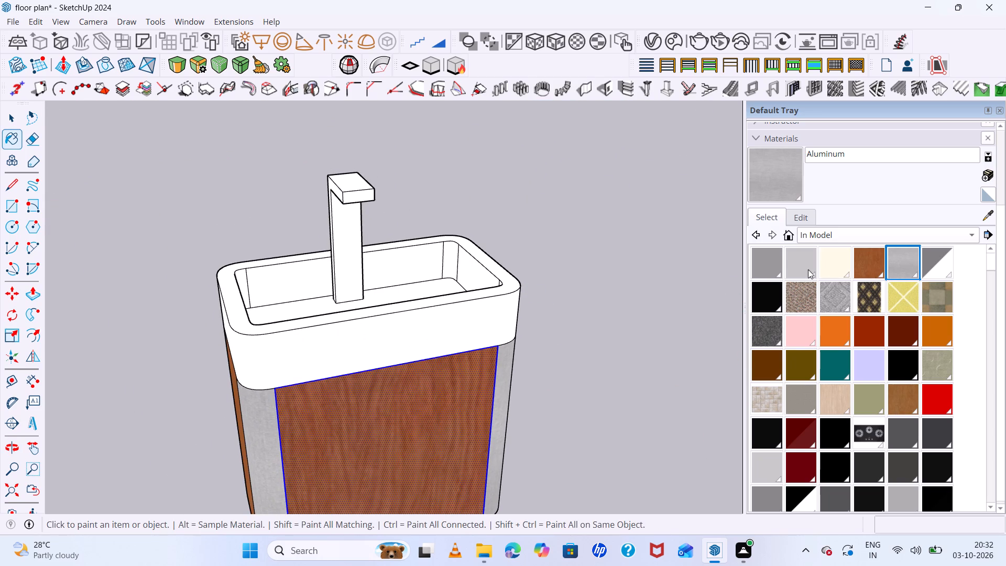
{"action": "left_click", "coordinate": [799, 264]}
{"action": "left_click", "coordinate": [354, 317]}
{"action": "scroll", "coordinate": [353, 322], "scroll_direction": "down", "scroll_amount": 4}
{"action": "left_click", "coordinate": [352, 330]}
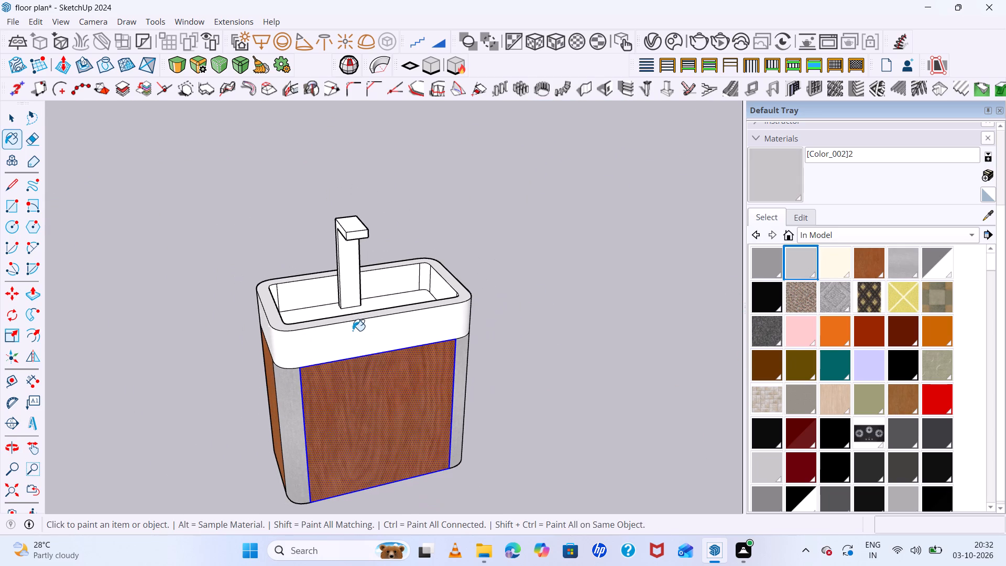
{"action": "middle_click_drag", "start_coordinate": [409, 327], "coordinate": [409, 352]}
{"action": "scroll", "coordinate": [335, 327], "scroll_direction": "up", "scroll_amount": 4}
{"action": "middle_click_drag", "start_coordinate": [338, 343], "coordinate": [331, 315]}
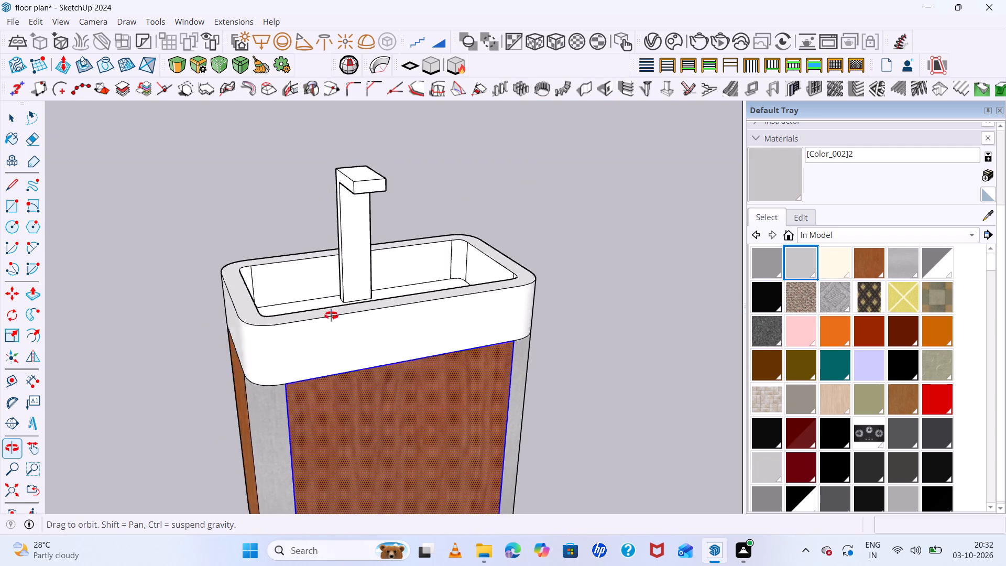
{"action": "middle_click_drag", "start_coordinate": [331, 315], "coordinate": [294, 375]}
{"action": "left_click", "coordinate": [398, 297]}
Paint the faucet's column and spout faces with the same [Color_002]2 grey.
{"action": "left_click", "coordinate": [355, 246]}
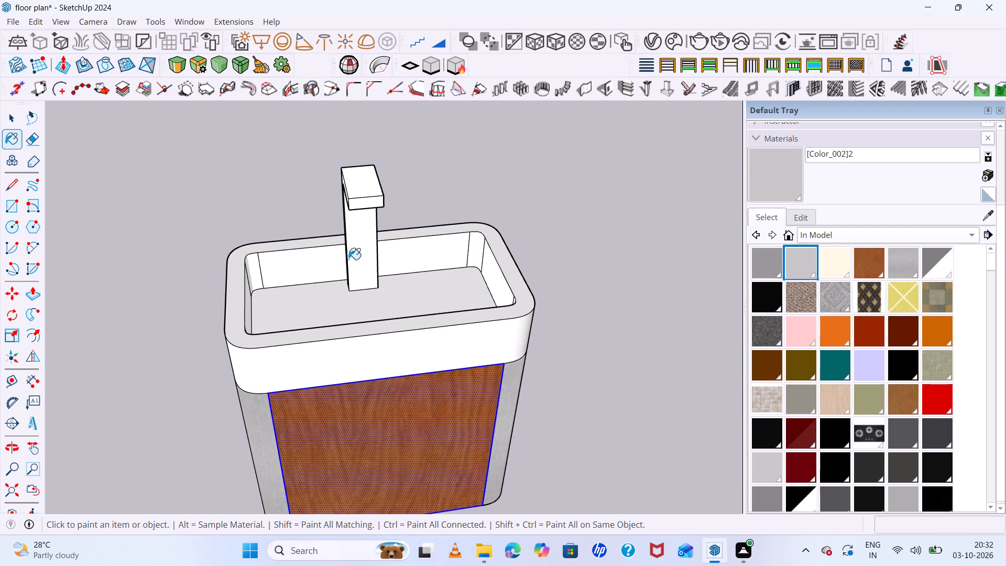
{"action": "left_click", "coordinate": [354, 256]}
{"action": "middle_click_drag", "start_coordinate": [324, 262], "coordinate": [485, 284]}
{"action": "middle_click", "coordinate": [487, 284]}
{"action": "left_click", "coordinate": [371, 195]}
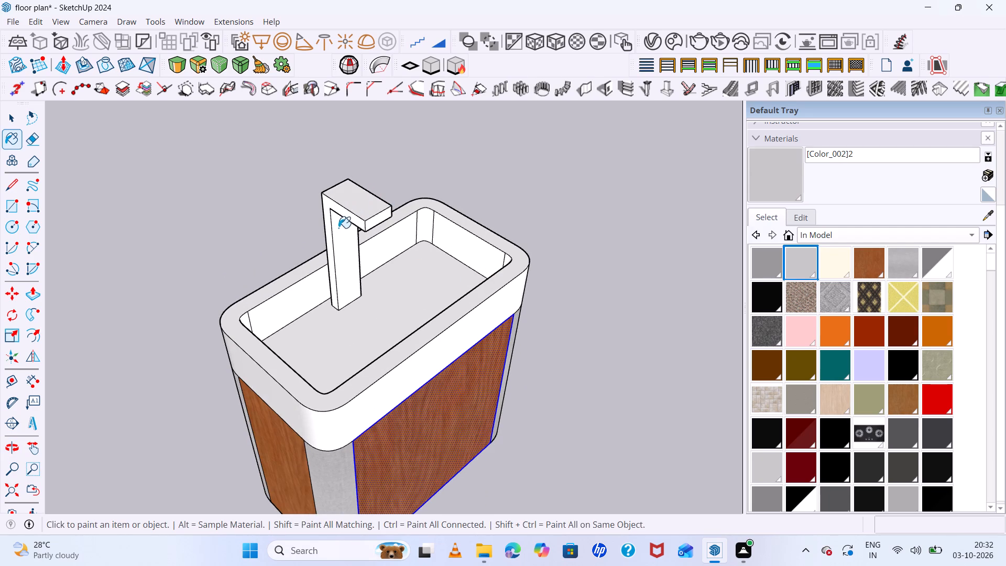
{"action": "left_click", "coordinate": [340, 228]}
{"action": "middle_click_drag", "start_coordinate": [413, 266], "coordinate": [247, 181]}
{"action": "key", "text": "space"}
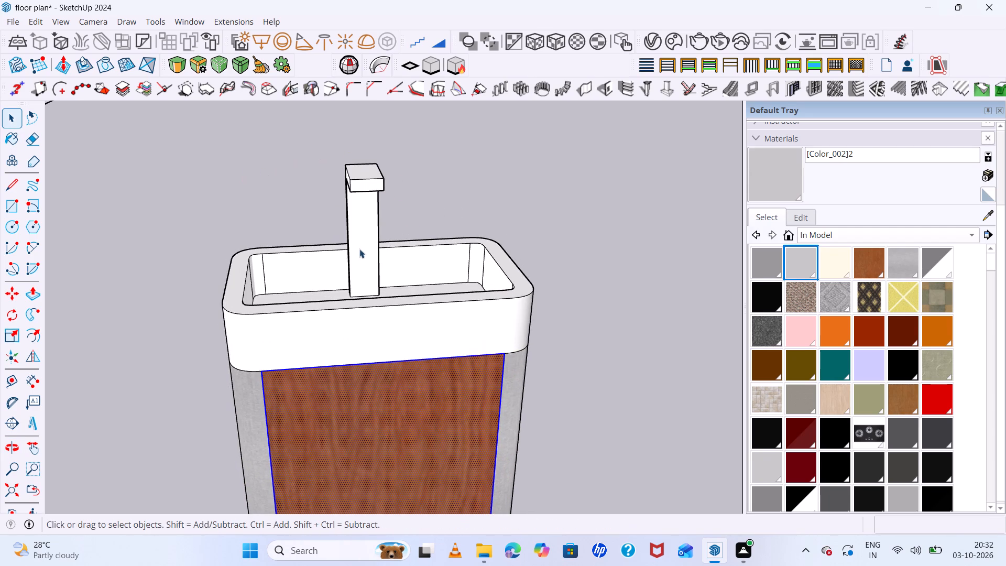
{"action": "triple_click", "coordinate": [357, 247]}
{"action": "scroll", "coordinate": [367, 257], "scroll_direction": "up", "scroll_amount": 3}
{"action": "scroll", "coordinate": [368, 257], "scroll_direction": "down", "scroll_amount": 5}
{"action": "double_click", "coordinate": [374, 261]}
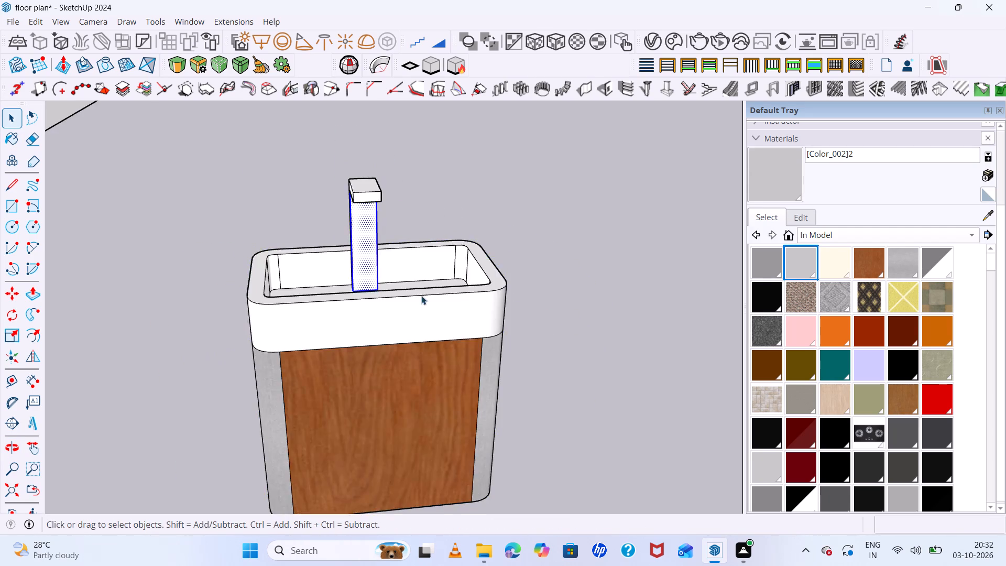
Draw a circle for the drain on the basin's inner floor, in front of the faucet.
{"action": "scroll", "coordinate": [429, 299], "scroll_direction": "down", "scroll_amount": 10}
{"action": "middle_click_drag", "start_coordinate": [463, 324], "coordinate": [500, 442]}
{"action": "scroll", "coordinate": [482, 300], "scroll_direction": "up", "scroll_amount": 9}
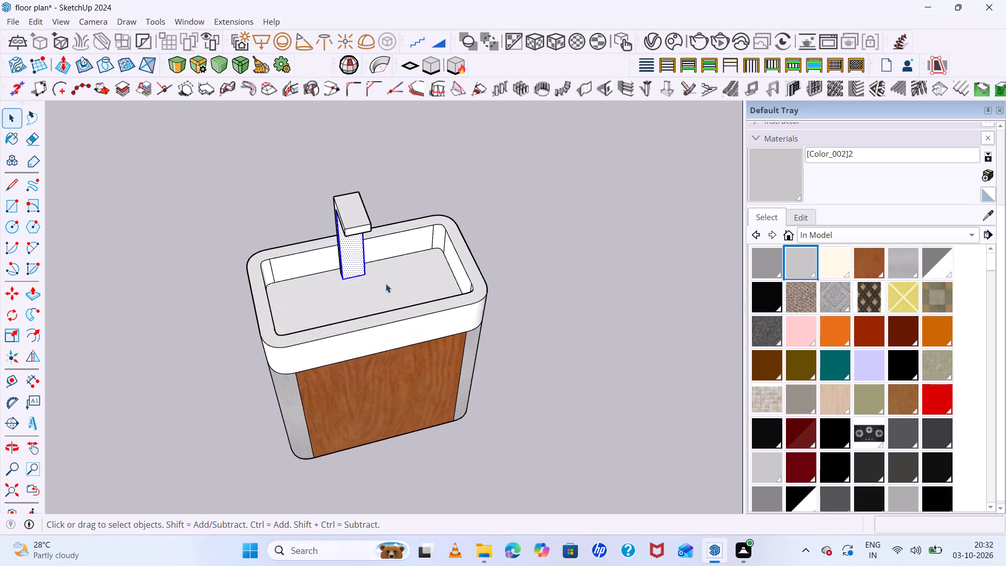
{"action": "scroll", "coordinate": [386, 284], "scroll_direction": "up", "scroll_amount": 2}
{"action": "middle_click_drag", "start_coordinate": [399, 292], "coordinate": [370, 363]}
{"action": "scroll", "coordinate": [351, 307], "scroll_direction": "up", "scroll_amount": 6}
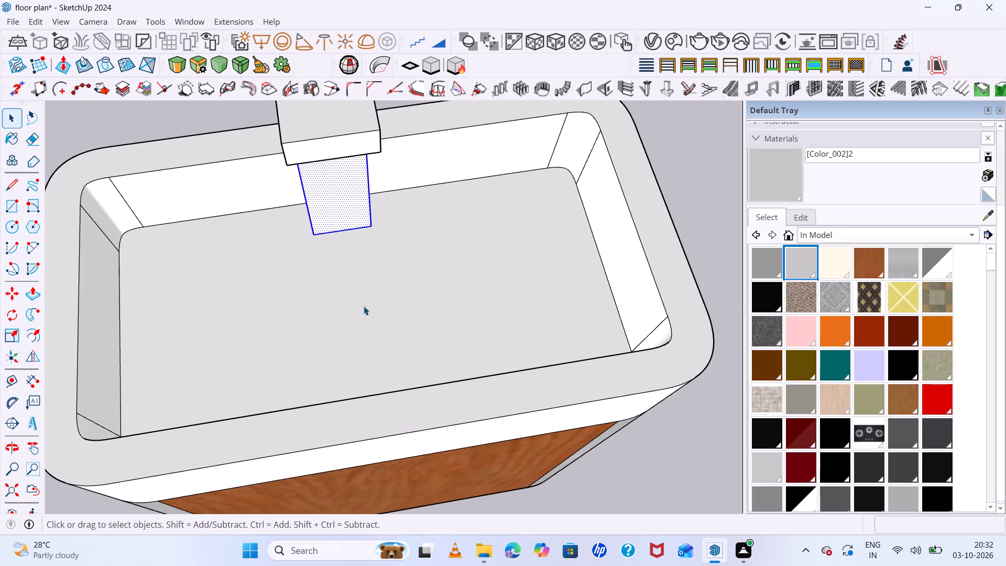
{"action": "key", "text": "c"}
{"action": "left_click", "coordinate": [355, 325]}
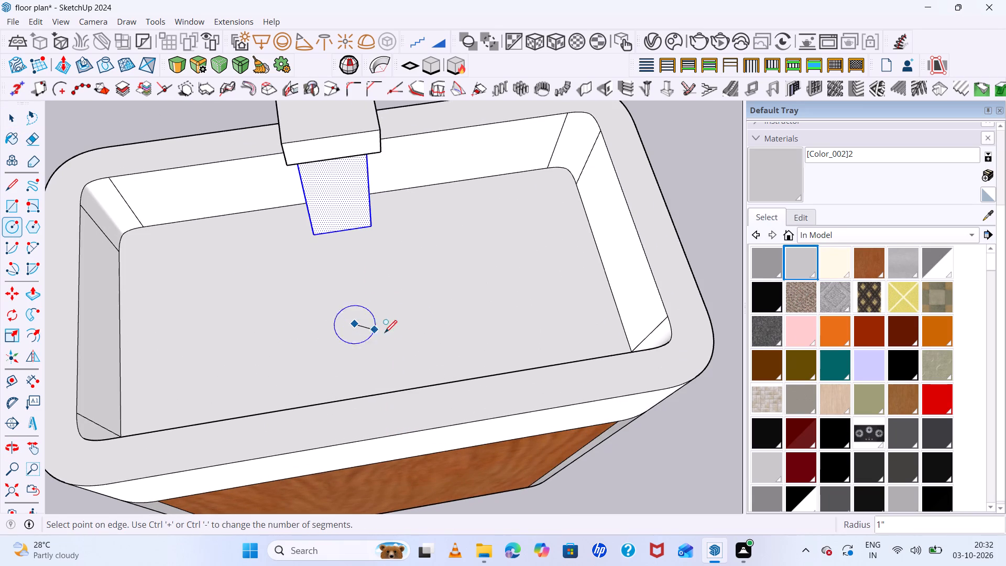
{"action": "left_click", "coordinate": [395, 328]}
{"action": "key", "text": "space"}
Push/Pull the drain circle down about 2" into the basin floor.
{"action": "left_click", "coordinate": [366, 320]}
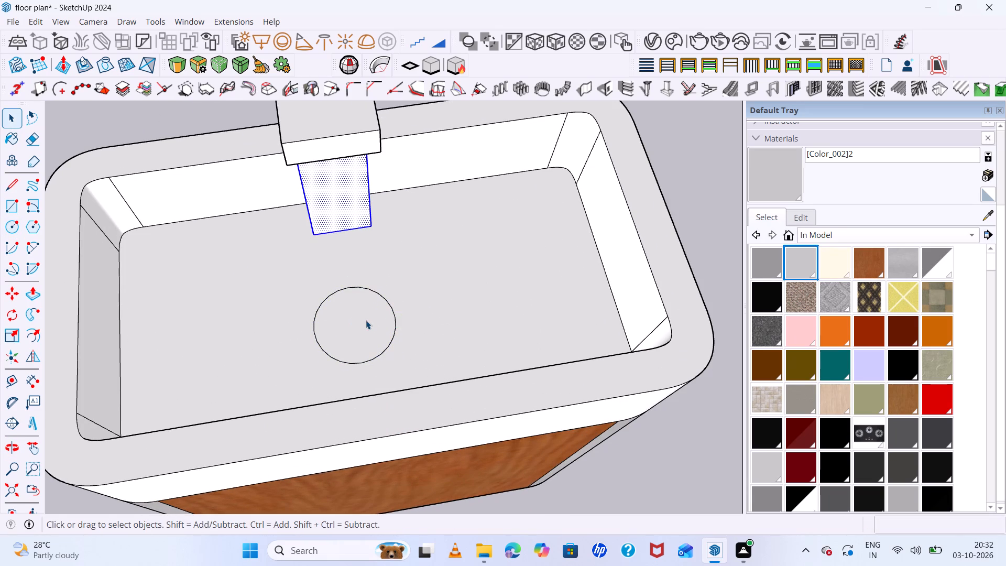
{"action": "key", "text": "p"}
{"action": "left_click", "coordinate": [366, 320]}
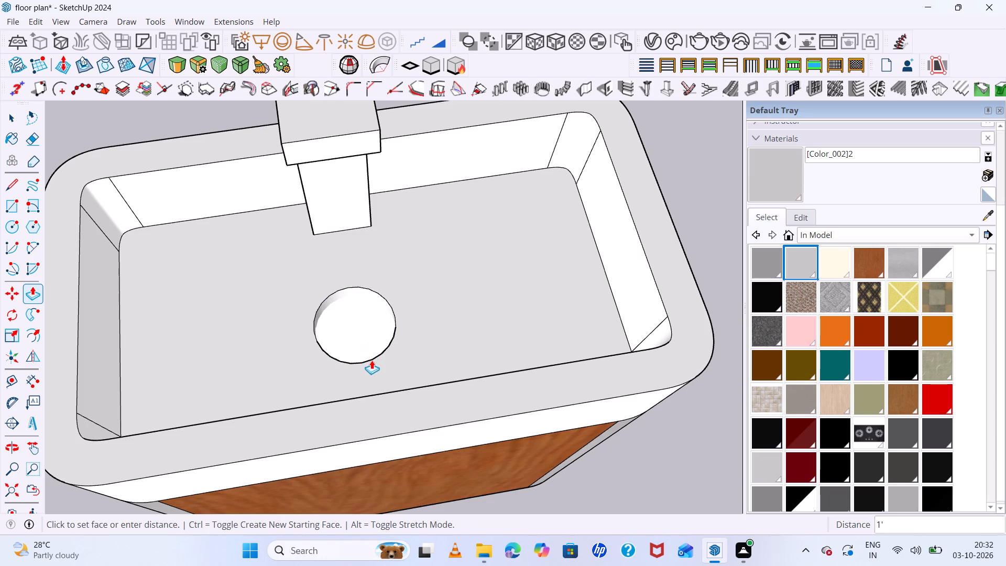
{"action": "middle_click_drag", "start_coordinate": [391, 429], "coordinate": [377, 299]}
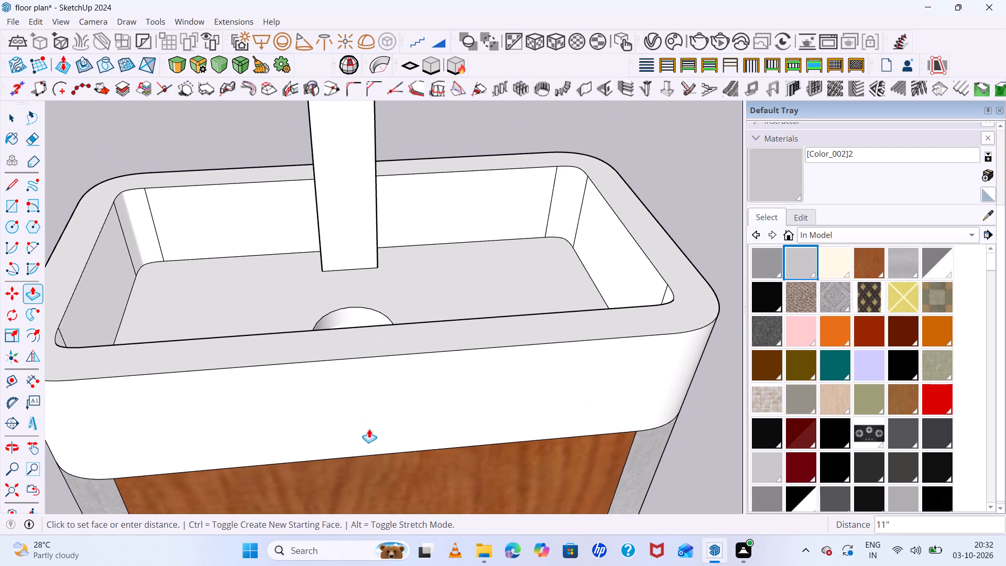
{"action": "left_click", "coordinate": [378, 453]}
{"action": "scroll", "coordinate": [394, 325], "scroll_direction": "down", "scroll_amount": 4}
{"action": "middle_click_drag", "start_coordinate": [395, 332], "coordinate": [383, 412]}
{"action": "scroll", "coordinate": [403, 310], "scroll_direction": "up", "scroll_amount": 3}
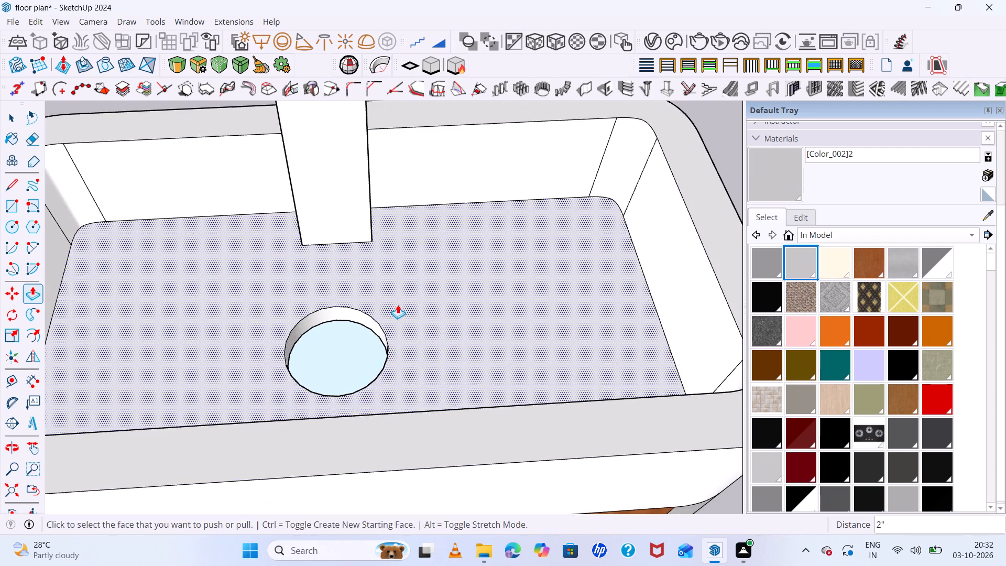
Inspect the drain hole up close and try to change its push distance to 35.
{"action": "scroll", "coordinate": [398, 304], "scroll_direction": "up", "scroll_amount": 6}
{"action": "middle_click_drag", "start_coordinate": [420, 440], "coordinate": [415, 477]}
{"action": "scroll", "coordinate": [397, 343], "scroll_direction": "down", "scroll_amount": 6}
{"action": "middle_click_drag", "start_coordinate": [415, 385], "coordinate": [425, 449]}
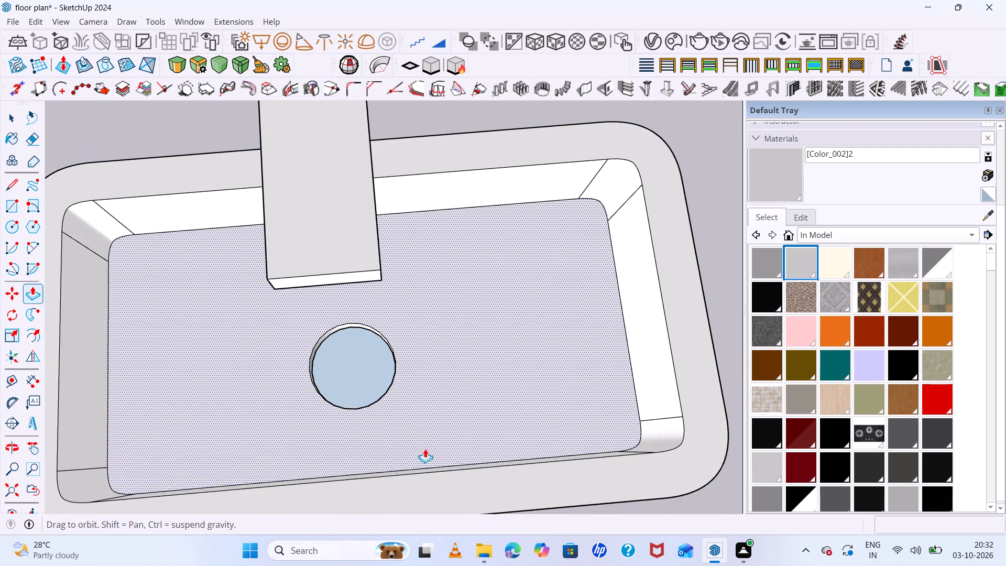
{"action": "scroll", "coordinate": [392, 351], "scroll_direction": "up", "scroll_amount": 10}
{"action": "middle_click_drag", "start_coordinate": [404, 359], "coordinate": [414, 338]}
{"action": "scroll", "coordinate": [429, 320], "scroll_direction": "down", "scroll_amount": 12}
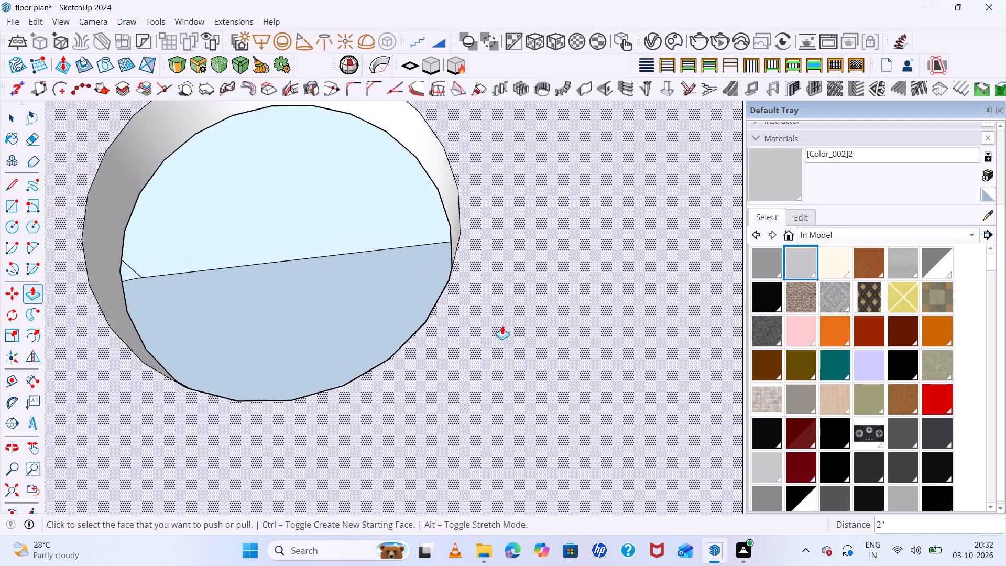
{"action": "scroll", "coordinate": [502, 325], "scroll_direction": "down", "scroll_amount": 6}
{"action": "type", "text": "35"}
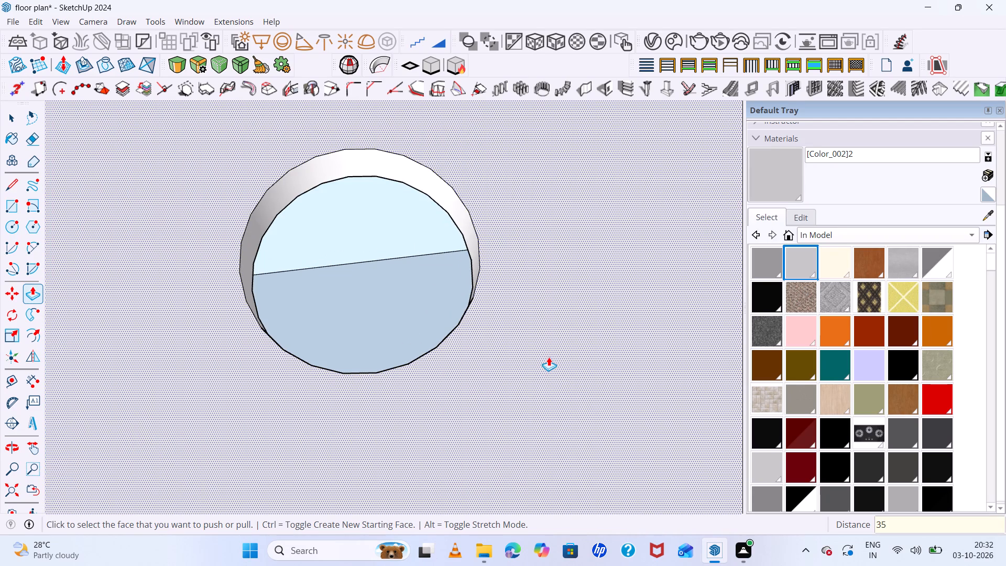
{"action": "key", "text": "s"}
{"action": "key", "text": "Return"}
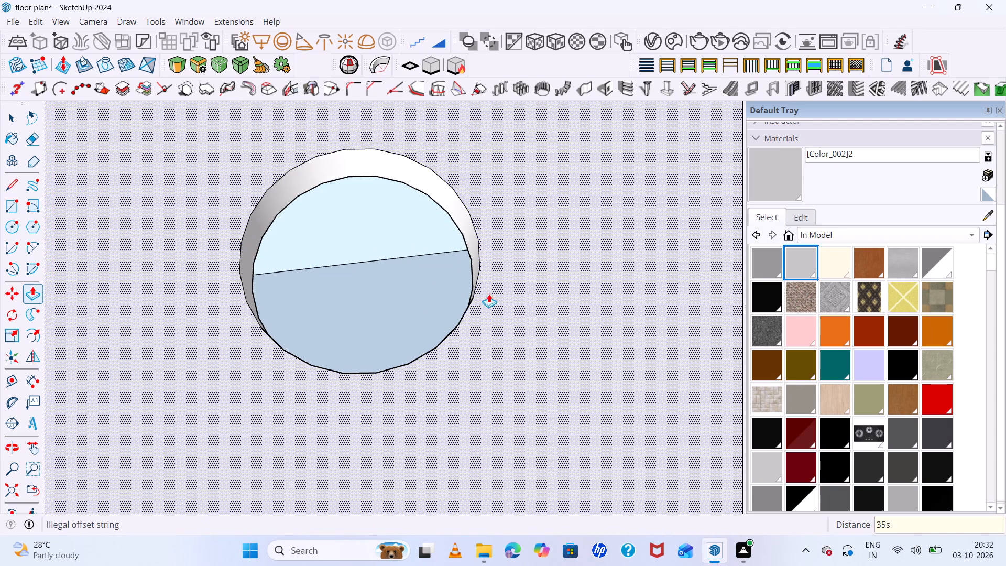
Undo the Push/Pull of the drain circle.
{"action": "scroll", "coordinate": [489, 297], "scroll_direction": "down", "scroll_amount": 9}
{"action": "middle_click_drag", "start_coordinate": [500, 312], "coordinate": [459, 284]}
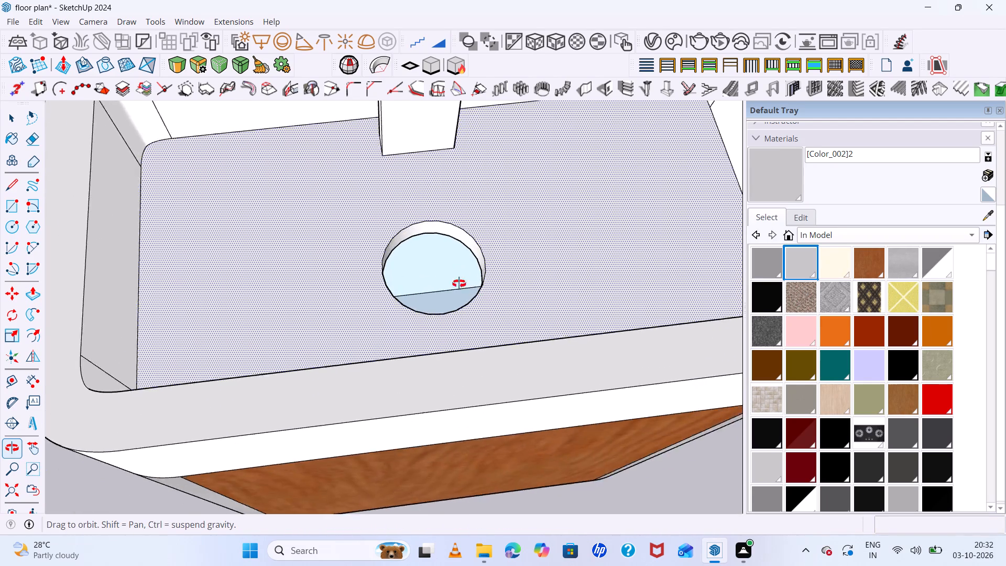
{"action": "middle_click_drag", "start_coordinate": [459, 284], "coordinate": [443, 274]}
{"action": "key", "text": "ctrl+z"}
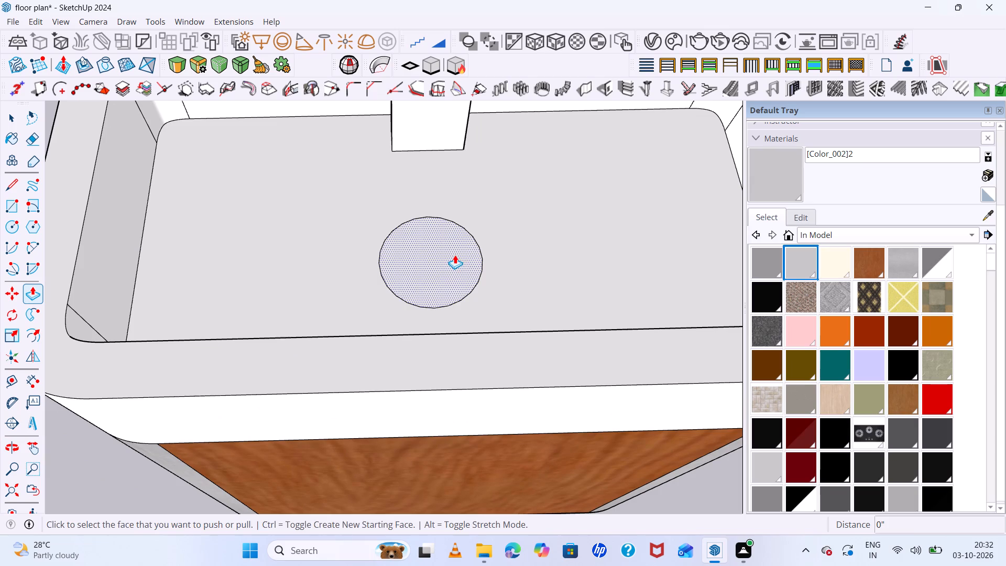
Push the drain circle down into the basin floor again by repeating the previous Push/Pull distance.
{"action": "double_click", "coordinate": [455, 255]}
{"action": "middle_click_drag", "start_coordinate": [447, 343], "coordinate": [479, 282]}
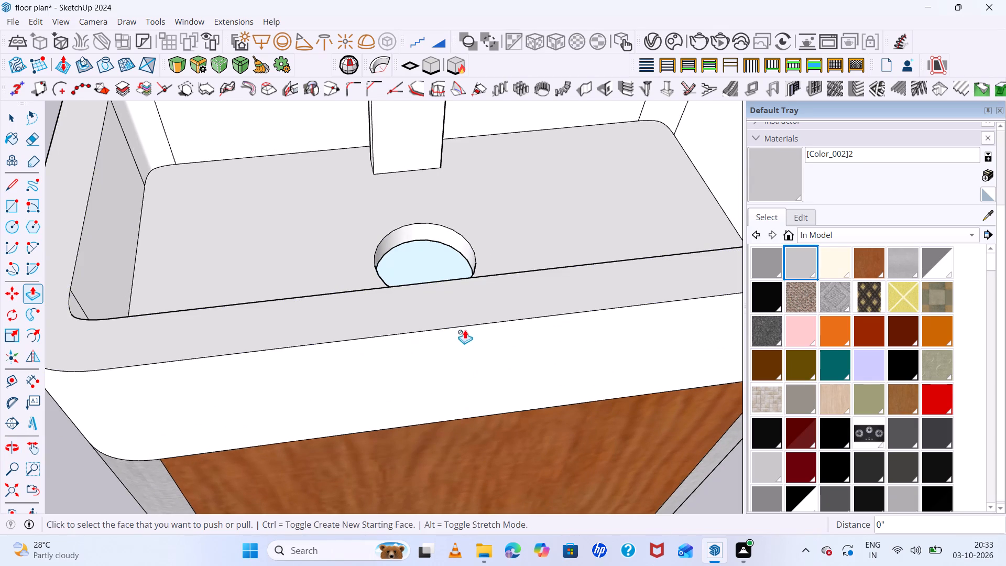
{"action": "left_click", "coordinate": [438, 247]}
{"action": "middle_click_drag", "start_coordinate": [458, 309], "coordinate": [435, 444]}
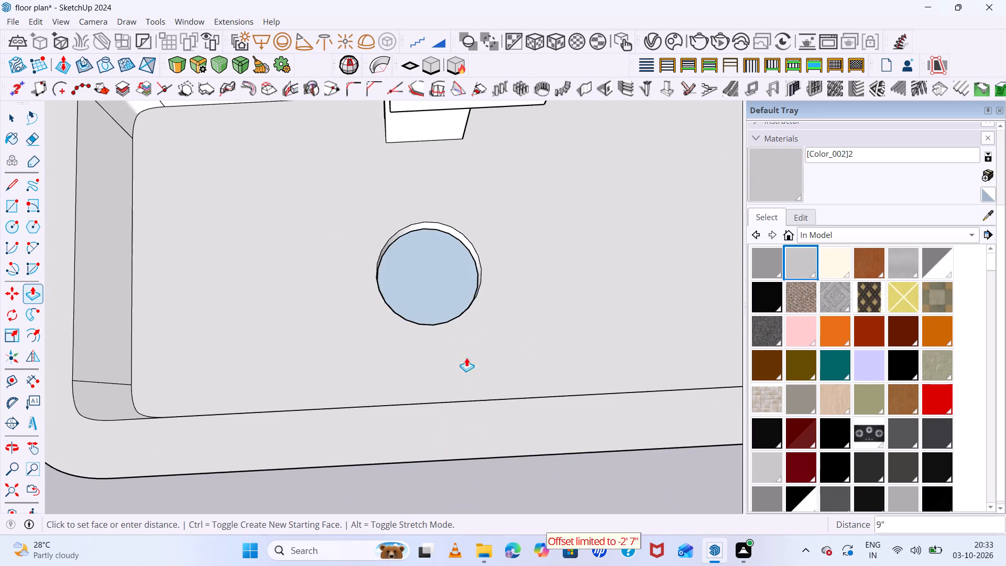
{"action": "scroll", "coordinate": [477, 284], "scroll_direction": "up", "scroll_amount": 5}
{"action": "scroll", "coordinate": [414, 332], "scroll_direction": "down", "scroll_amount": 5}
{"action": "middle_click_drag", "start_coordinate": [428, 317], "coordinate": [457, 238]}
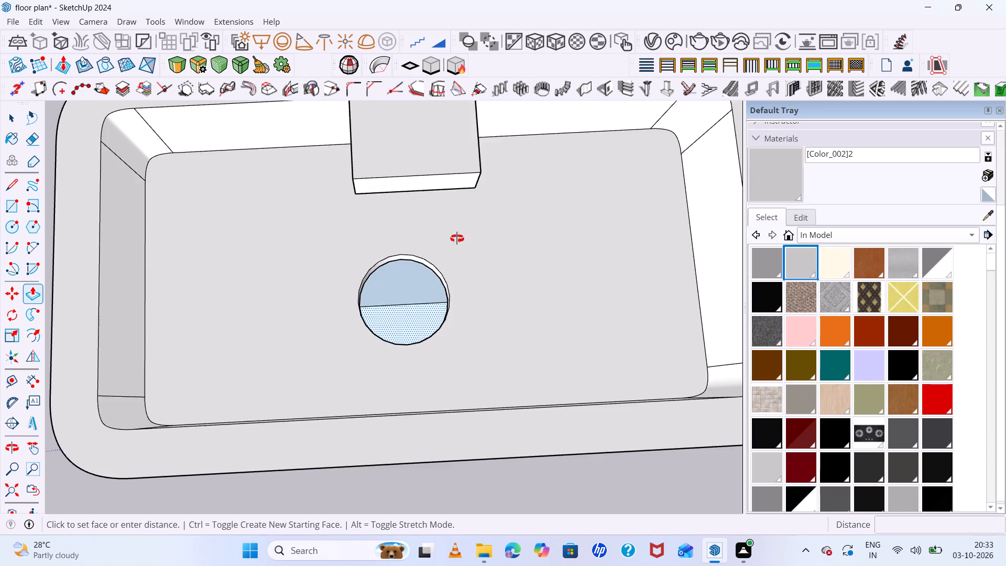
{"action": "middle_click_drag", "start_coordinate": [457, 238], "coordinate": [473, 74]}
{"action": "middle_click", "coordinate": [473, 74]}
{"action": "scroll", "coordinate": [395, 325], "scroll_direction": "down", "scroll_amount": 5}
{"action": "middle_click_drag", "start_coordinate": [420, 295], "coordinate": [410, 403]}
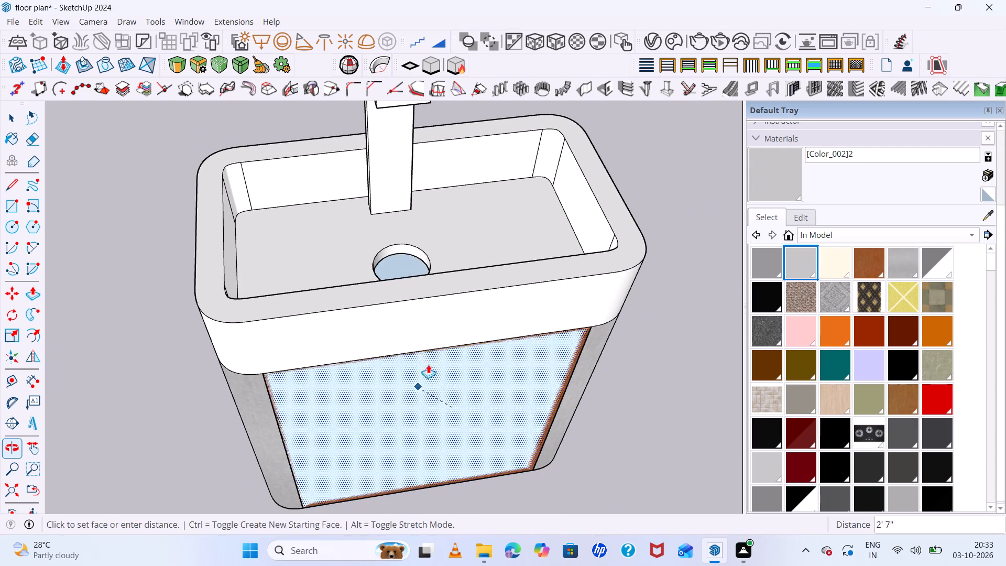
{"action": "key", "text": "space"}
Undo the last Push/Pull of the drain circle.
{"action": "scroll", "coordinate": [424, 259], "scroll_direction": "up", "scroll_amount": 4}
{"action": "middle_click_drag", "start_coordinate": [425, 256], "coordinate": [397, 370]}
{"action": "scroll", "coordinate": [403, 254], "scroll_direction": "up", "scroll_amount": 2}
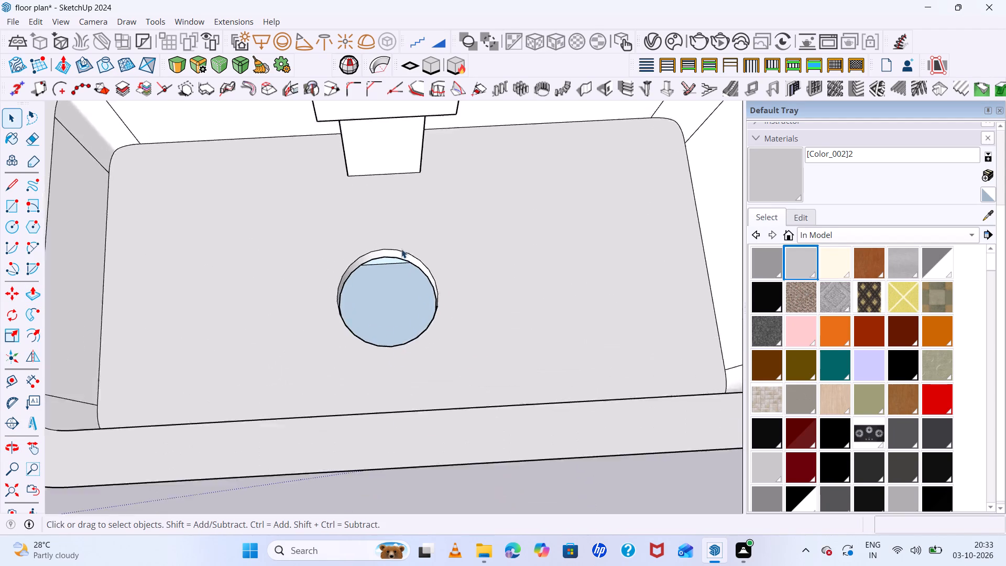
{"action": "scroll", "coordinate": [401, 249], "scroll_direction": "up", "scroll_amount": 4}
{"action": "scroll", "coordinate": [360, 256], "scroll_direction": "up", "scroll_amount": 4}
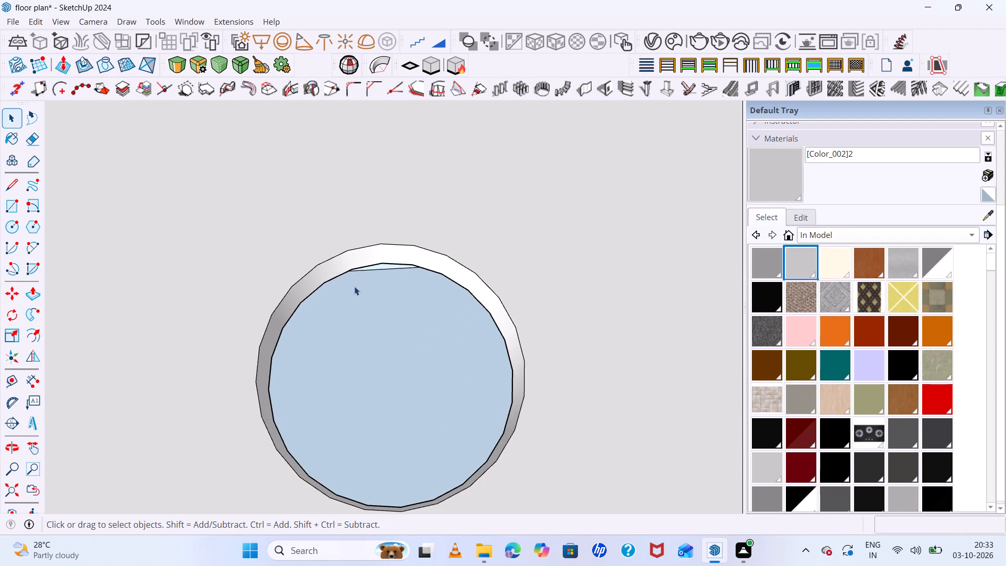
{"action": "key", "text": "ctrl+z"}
Copy the drain circle's face, and push the original down about 2" into the basin floor.
{"action": "left_click", "coordinate": [422, 326]}
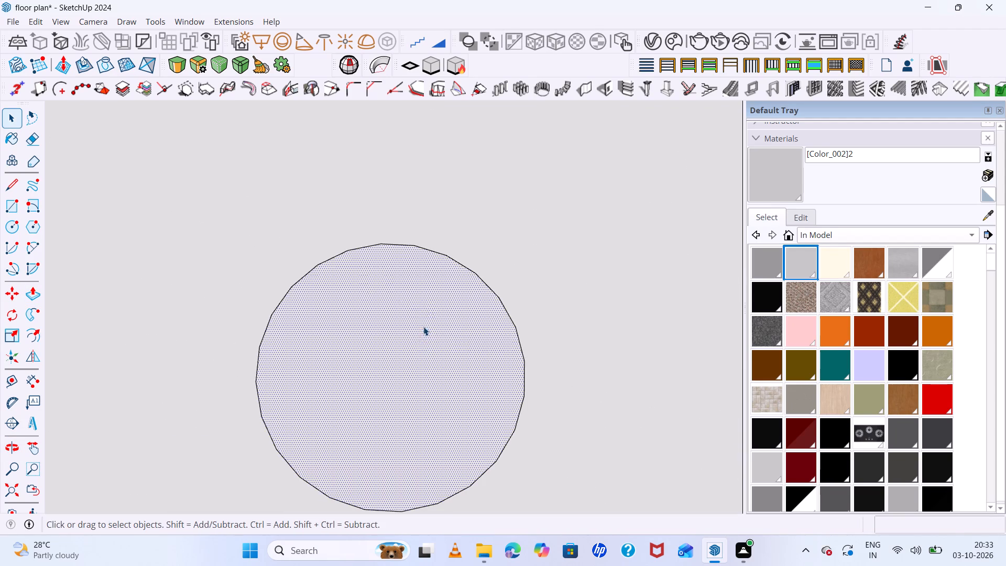
{"action": "key", "text": "ctrl+c"}
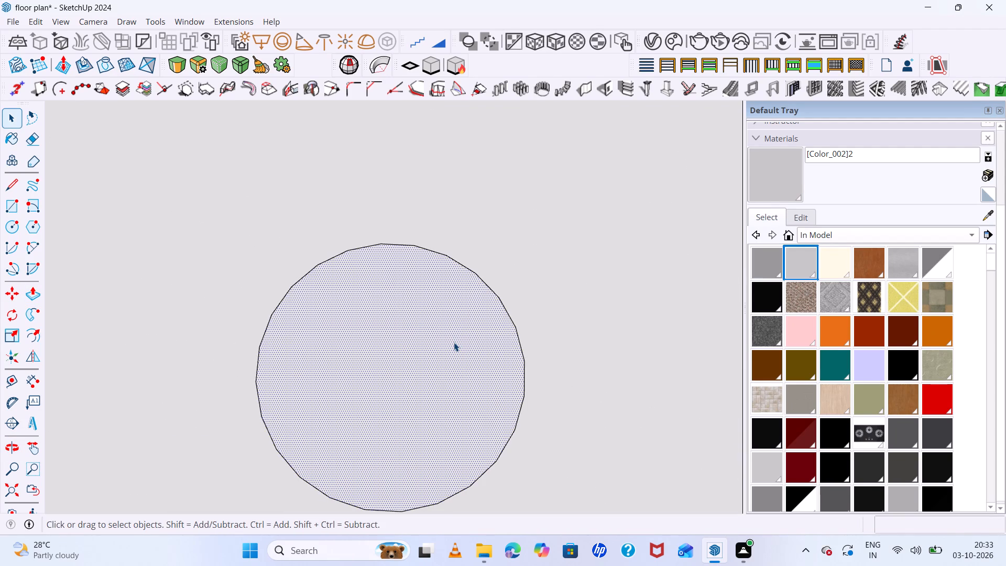
{"action": "key", "text": "p"}
{"action": "left_click", "coordinate": [431, 360]}
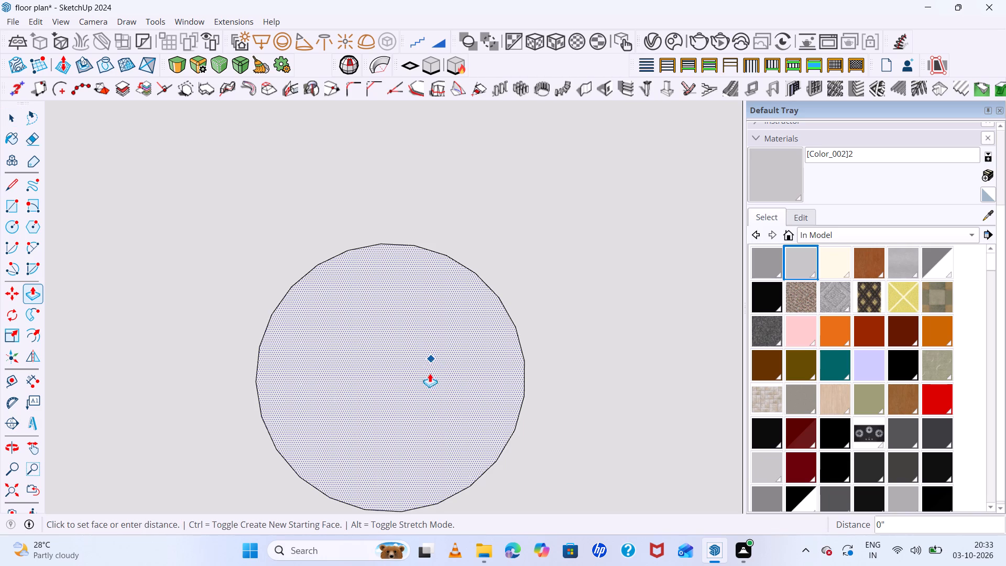
{"action": "middle_click_drag", "start_coordinate": [420, 442], "coordinate": [422, 354]}
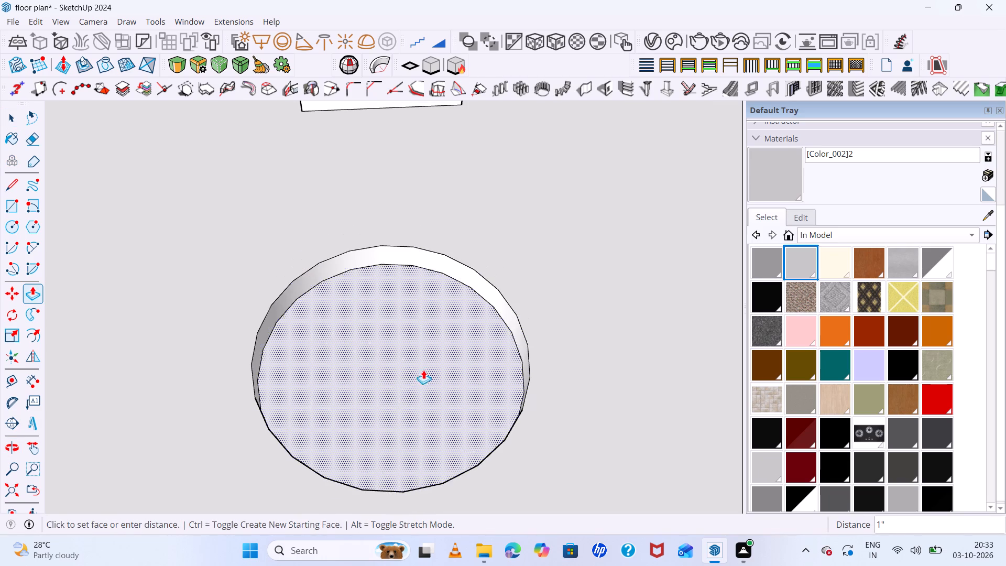
{"action": "left_click", "coordinate": [423, 372]}
{"action": "scroll", "coordinate": [353, 362], "scroll_direction": "down", "scroll_amount": 6}
{"action": "middle_click_drag", "start_coordinate": [389, 414], "coordinate": [402, 408]}
{"action": "scroll", "coordinate": [390, 339], "scroll_direction": "up", "scroll_amount": 3}
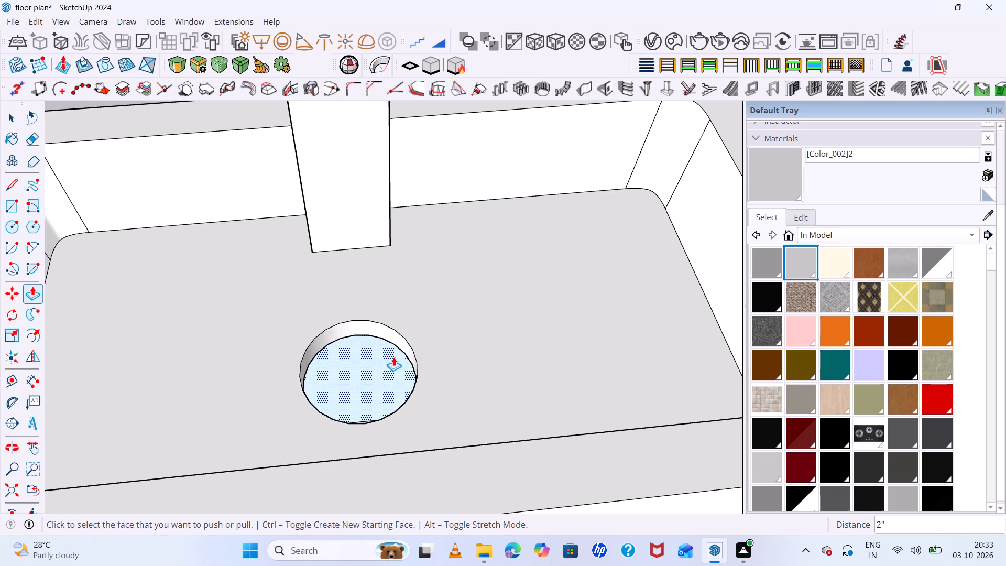
Paste the copied circle face over the drain hole, aligned with its rim on the basin floor.
{"action": "key", "text": "ctrl+v"}
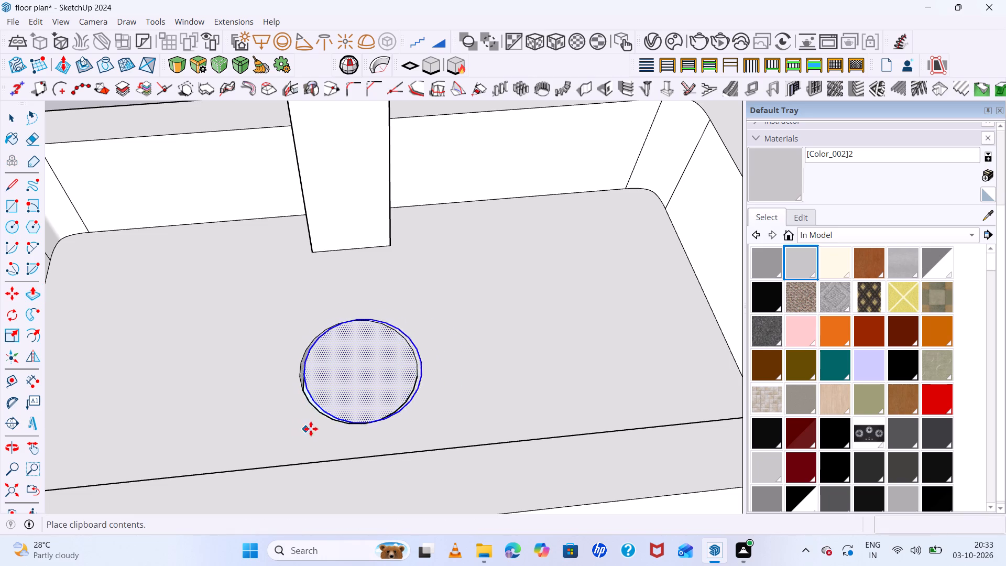
{"action": "scroll", "coordinate": [315, 401], "scroll_direction": "up", "scroll_amount": 6}
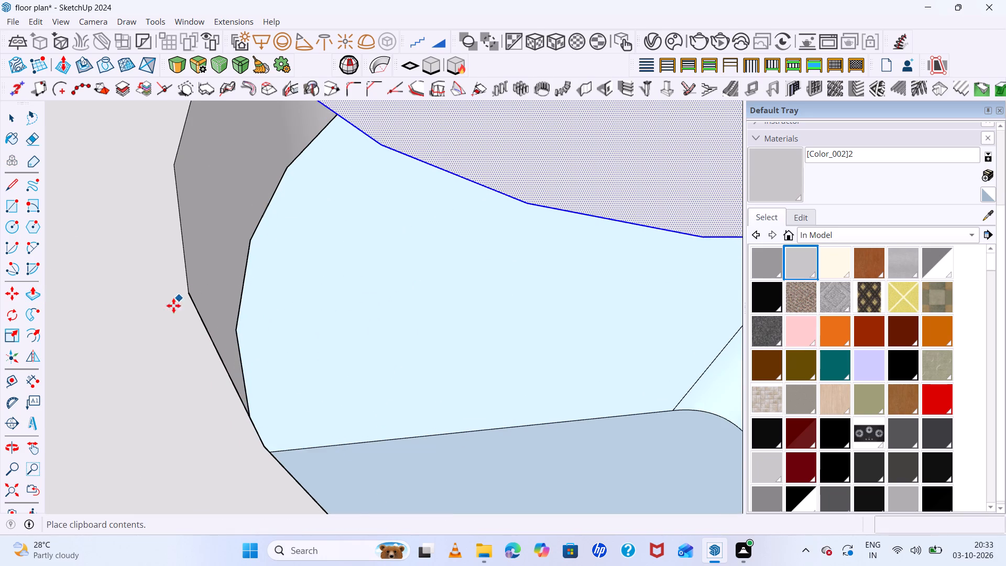
{"action": "scroll", "coordinate": [168, 323], "scroll_direction": "down", "scroll_amount": 13}
{"action": "scroll", "coordinate": [216, 371], "scroll_direction": "down", "scroll_amount": 2}
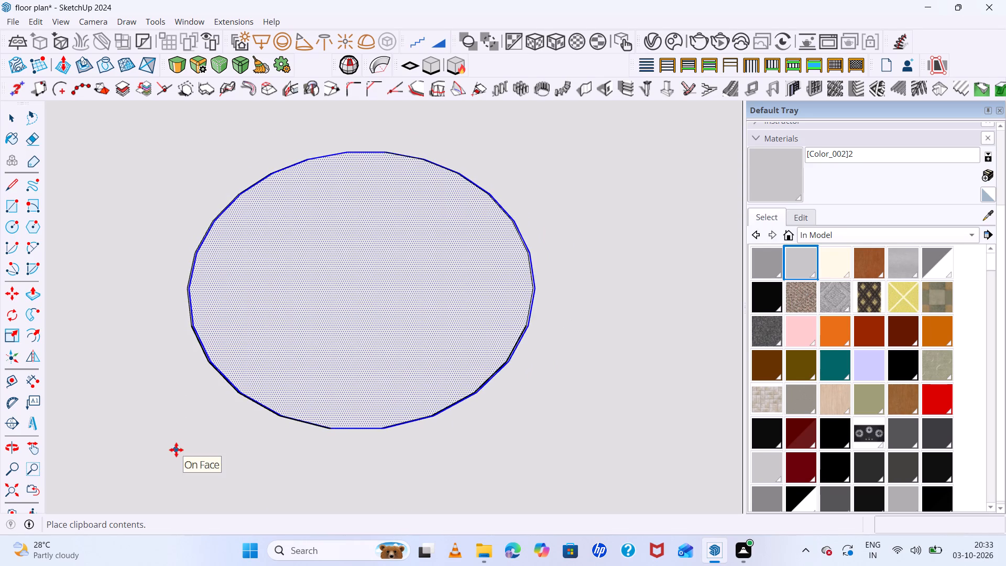
{"action": "left_click", "coordinate": [176, 450]}
{"action": "scroll", "coordinate": [446, 420], "scroll_direction": "down", "scroll_amount": 6}
{"action": "key", "text": "space"}
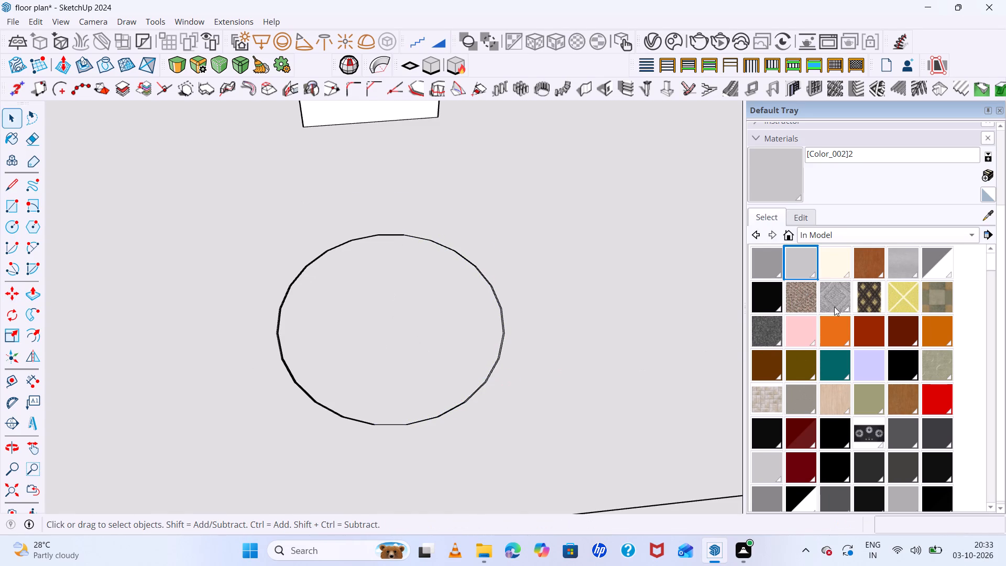
Browse the in-model materials and the Carpet, Fabrics, Leathers, Textiles and Wallpaper collection.
{"action": "scroll", "coordinate": [891, 281], "scroll_direction": "down", "scroll_amount": 6}
{"action": "scroll", "coordinate": [887, 384], "scroll_direction": "down", "scroll_amount": 3}
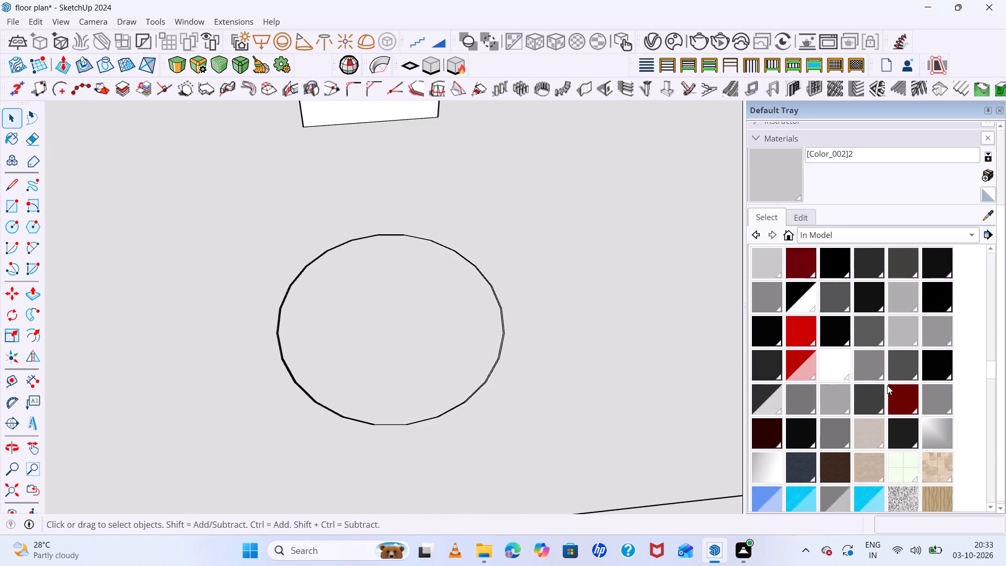
{"action": "scroll", "coordinate": [887, 385], "scroll_direction": "down", "scroll_amount": 3}
{"action": "left_click", "coordinate": [892, 240]}
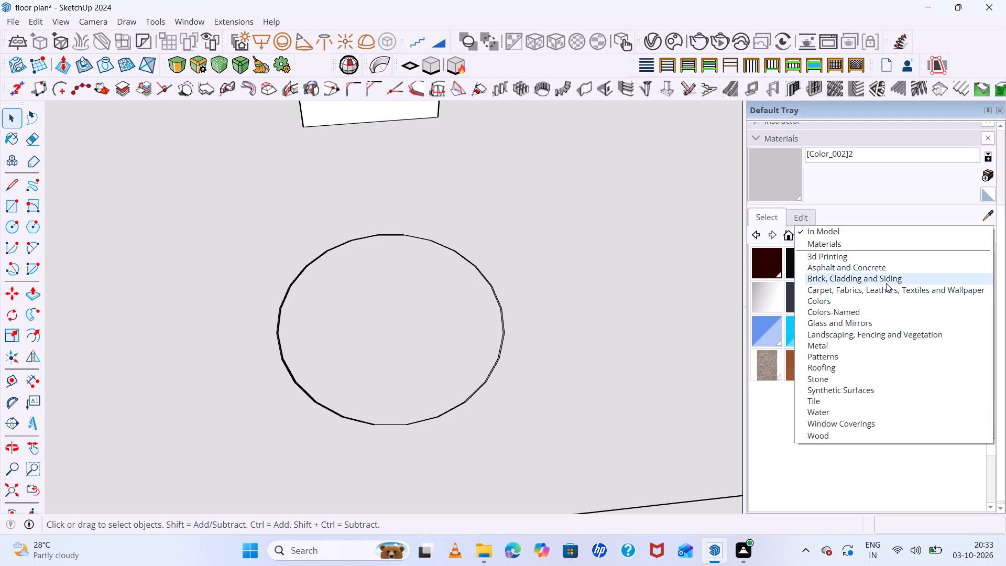
{"action": "left_click", "coordinate": [886, 290]}
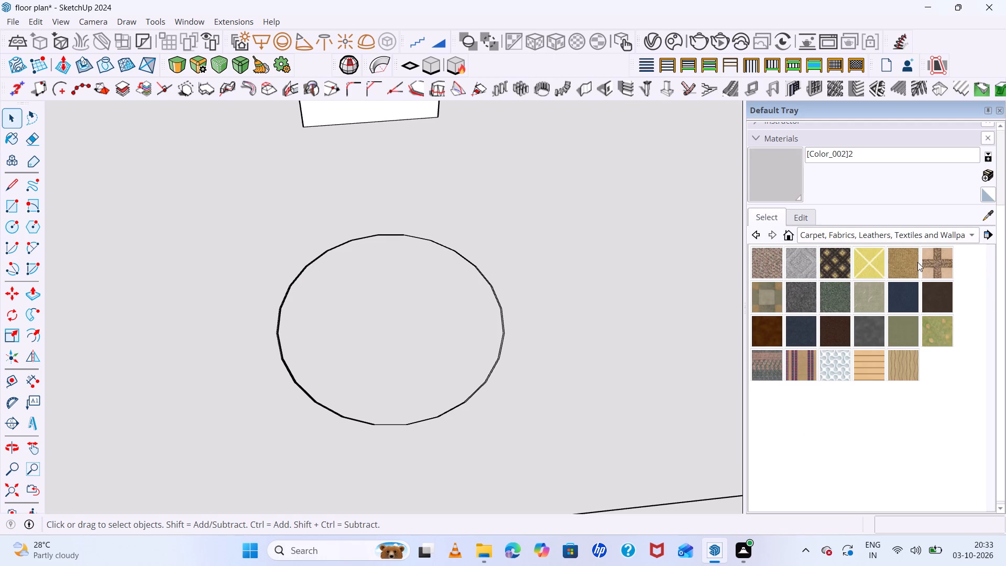
{"action": "left_click", "coordinate": [912, 235]}
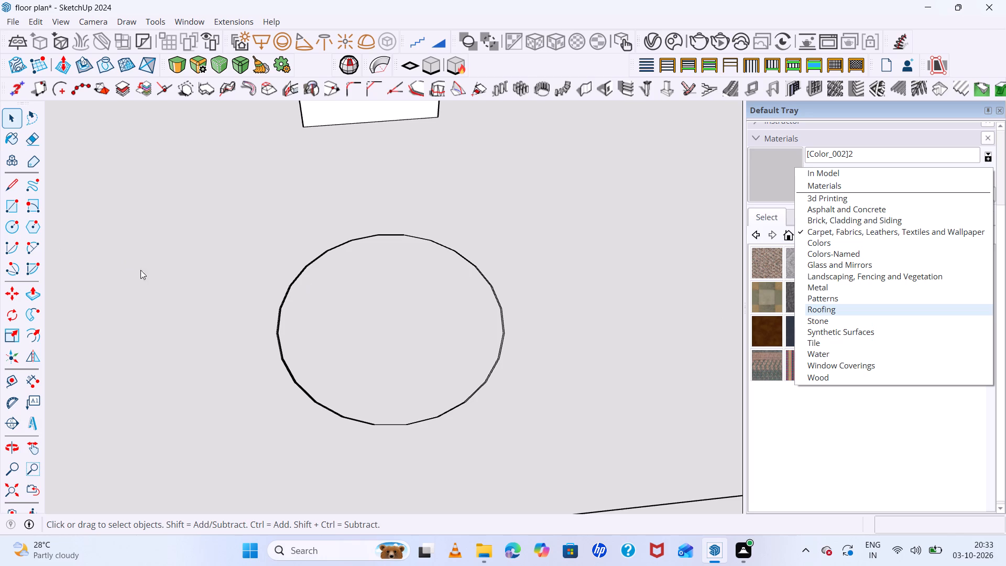
{"action": "scroll", "coordinate": [235, 317], "scroll_direction": "down", "scroll_amount": 3}
{"action": "scroll", "coordinate": [414, 342], "scroll_direction": "up", "scroll_amount": 6}
{"action": "key", "text": "l"}
{"action": "key", "text": "l"}
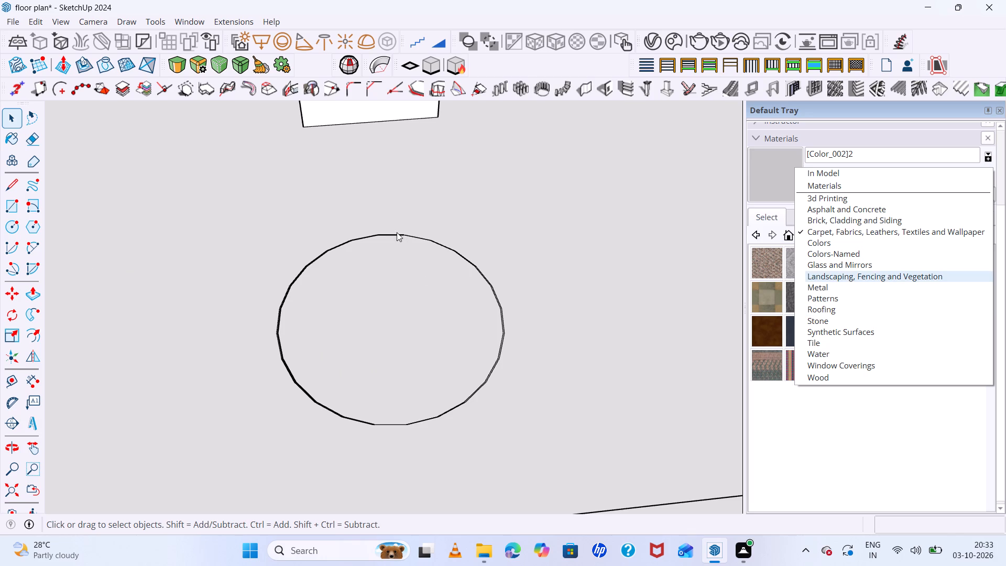
{"action": "key", "text": "space"}
{"action": "left_click", "coordinate": [537, 365]}
Draw two crossing lines over the pasted drain circle to divide it into four quarters.
{"action": "scroll", "coordinate": [473, 299], "scroll_direction": "up", "scroll_amount": 3}
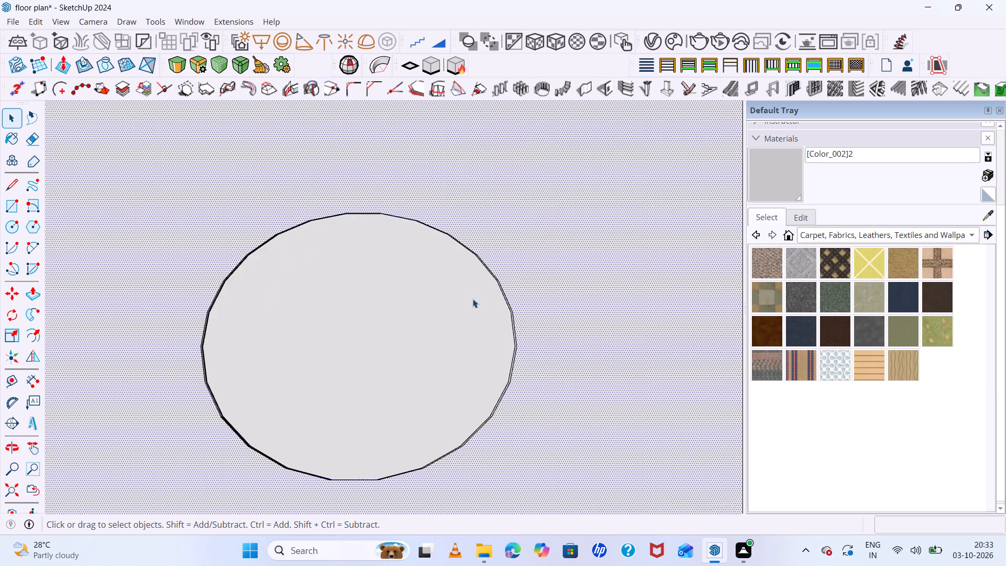
{"action": "scroll", "coordinate": [473, 302], "scroll_direction": "up", "scroll_amount": 1}
{"action": "left_click", "coordinate": [473, 302]}
{"action": "key", "text": "l"}
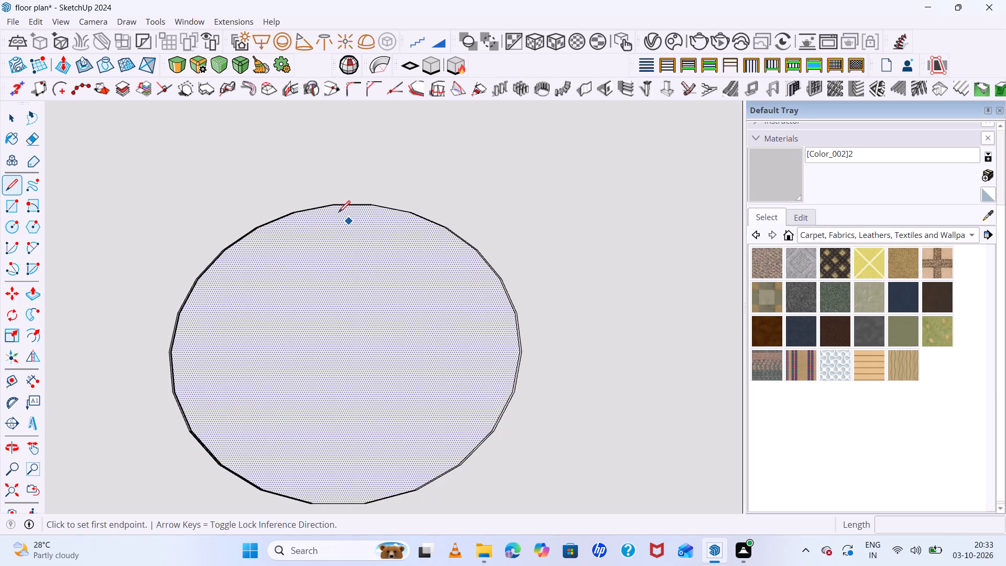
{"action": "left_click", "coordinate": [334, 208]}
{"action": "left_click", "coordinate": [342, 498]}
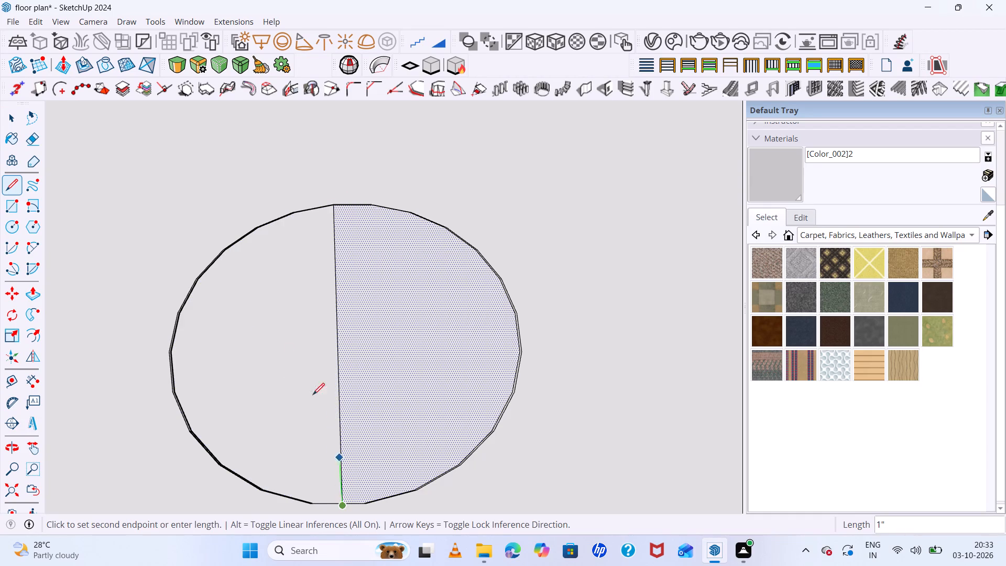
{"action": "key", "text": "space"}
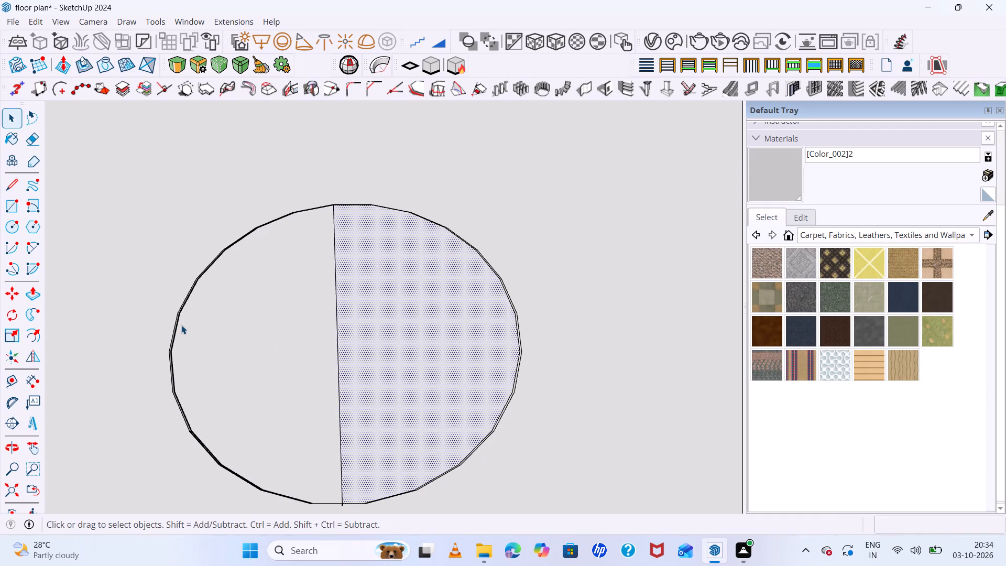
{"action": "key", "text": "l"}
{"action": "left_click", "coordinate": [179, 331]}
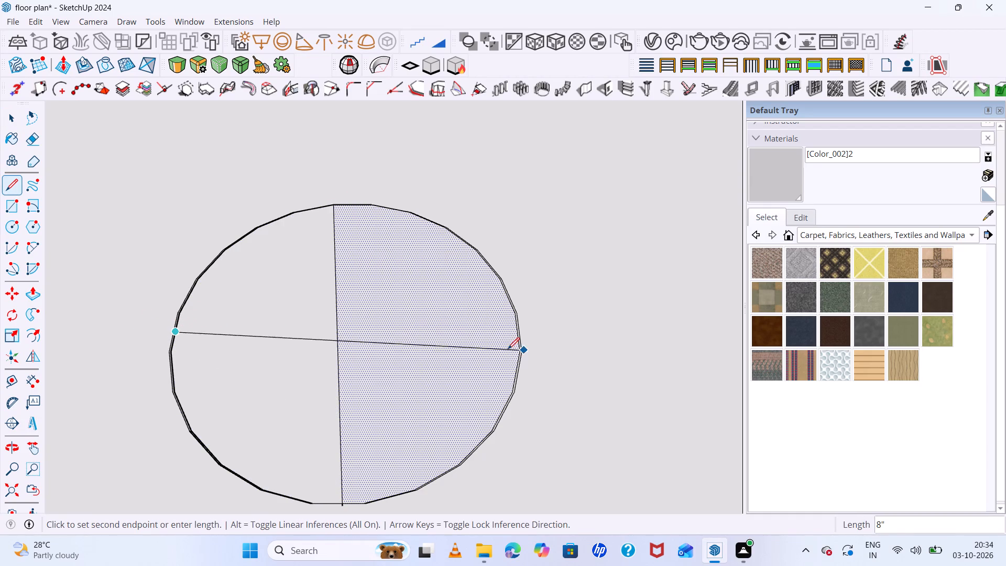
{"action": "left_click", "coordinate": [516, 346]}
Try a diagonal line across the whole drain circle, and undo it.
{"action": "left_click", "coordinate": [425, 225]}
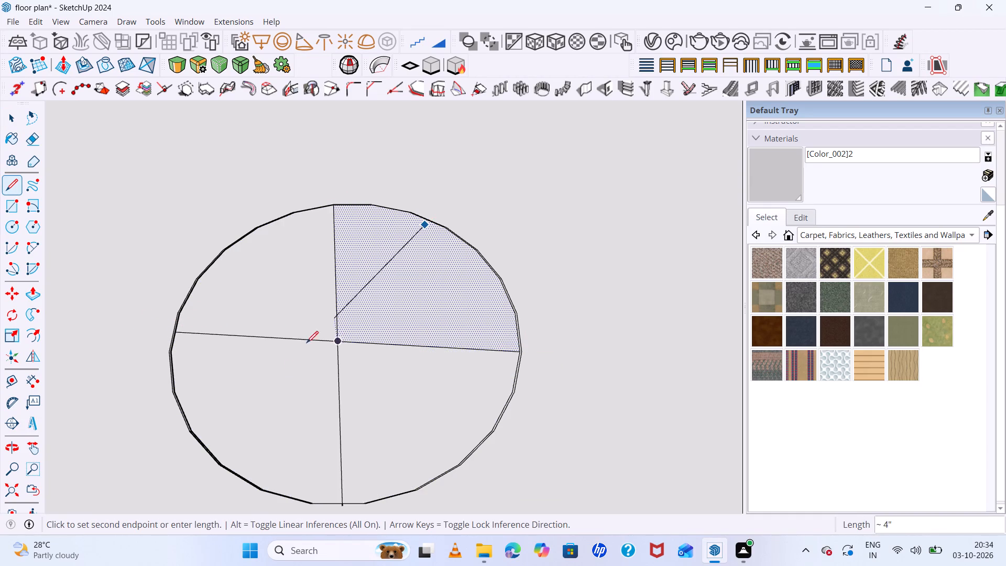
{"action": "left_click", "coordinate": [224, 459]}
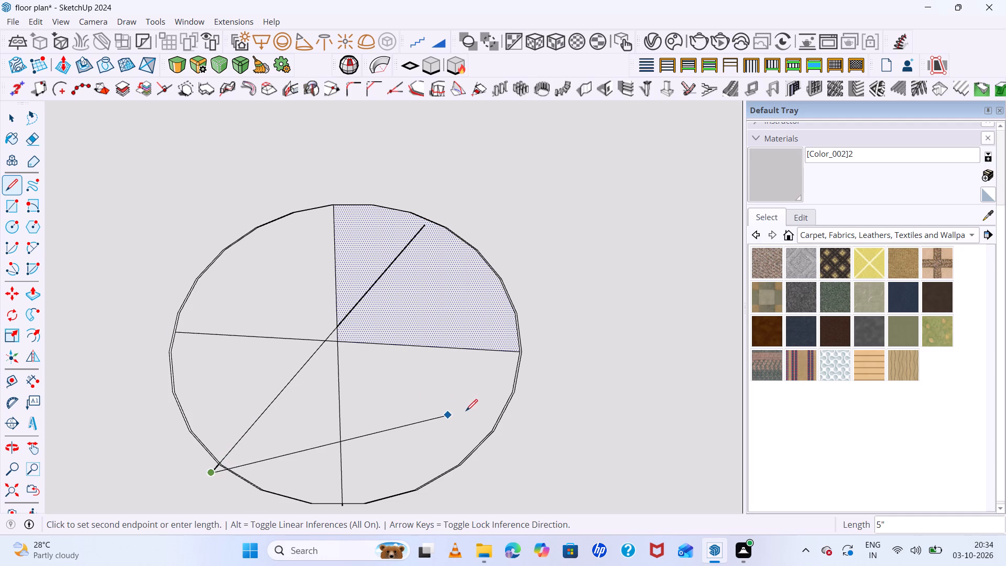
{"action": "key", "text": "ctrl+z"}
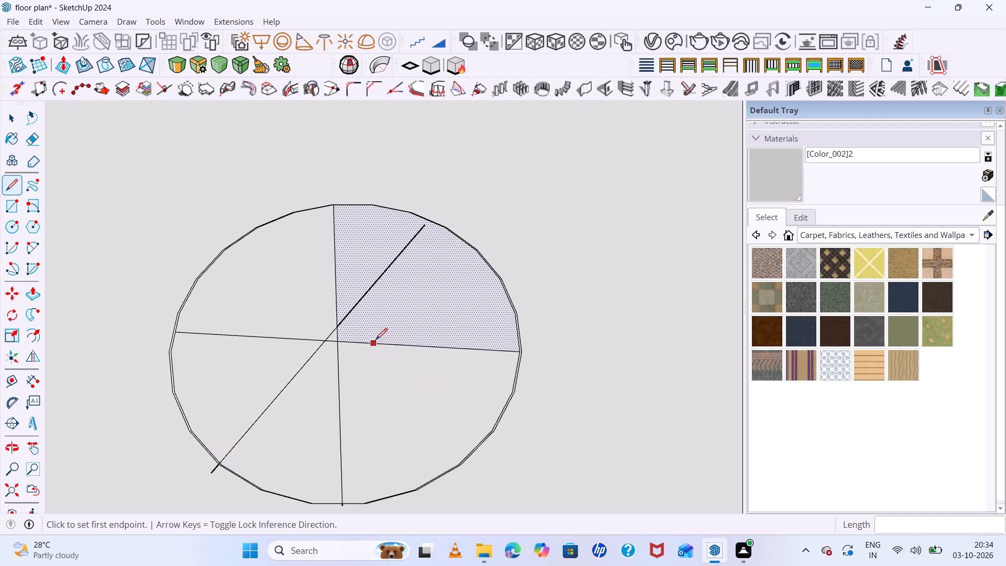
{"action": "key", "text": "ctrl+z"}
Draw four diagonal lines from the drain circle's centre to its rim, splitting each quarter into two wedges.
{"action": "left_click", "coordinate": [338, 341]}
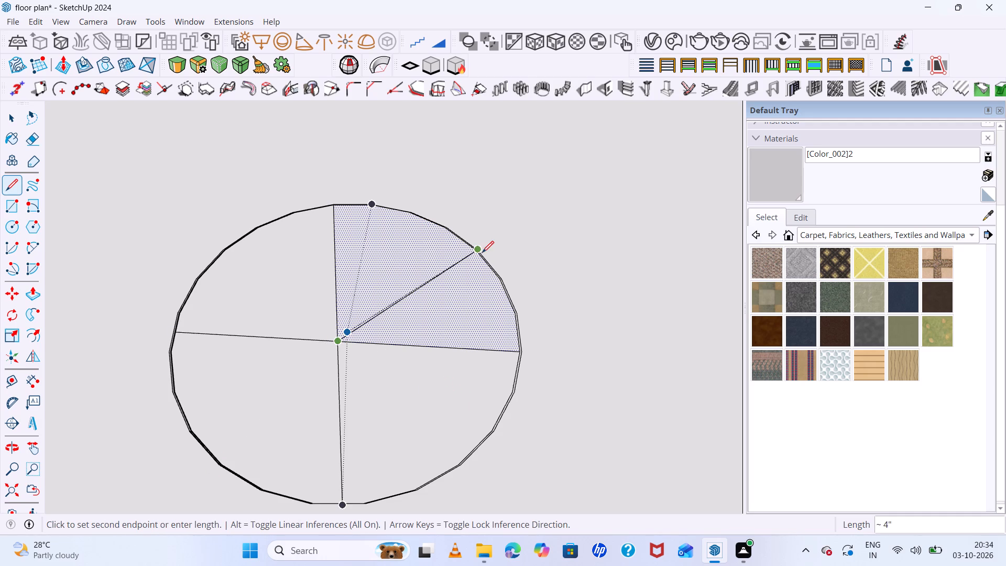
{"action": "left_click", "coordinate": [480, 253]}
{"action": "key", "text": "space"}
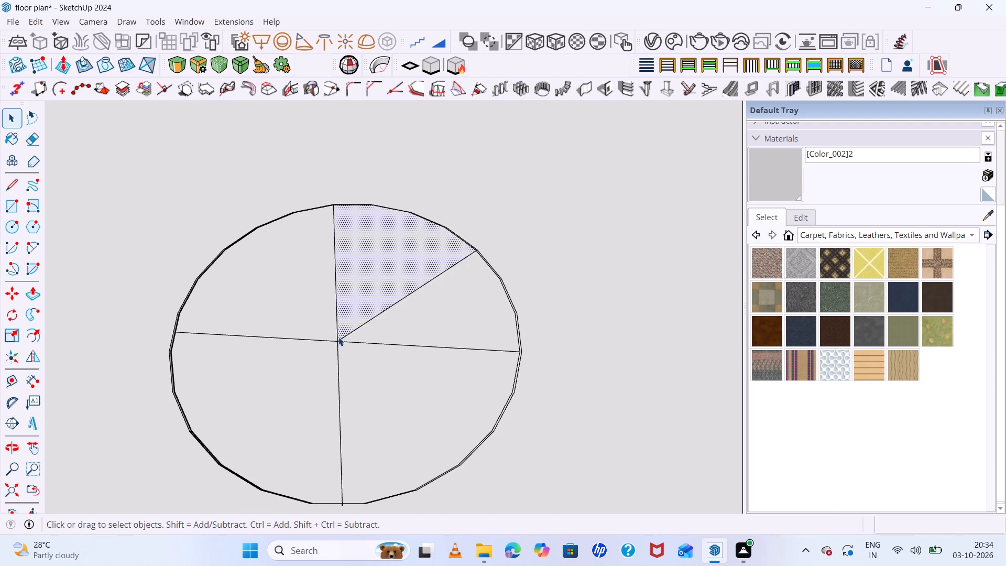
{"action": "key", "text": "l"}
{"action": "left_click", "coordinate": [340, 343]}
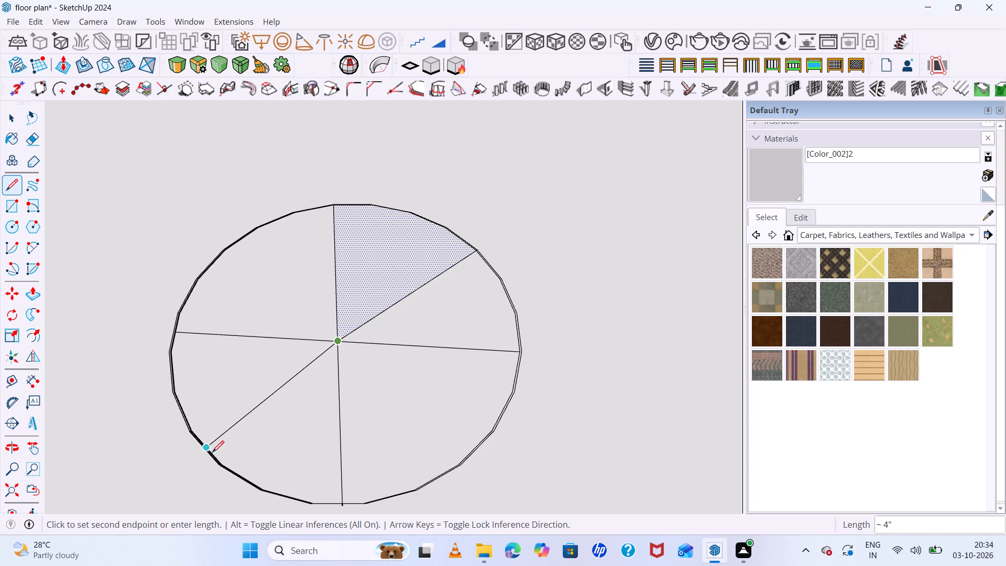
{"action": "left_click", "coordinate": [212, 451]}
{"action": "left_click", "coordinate": [341, 341]}
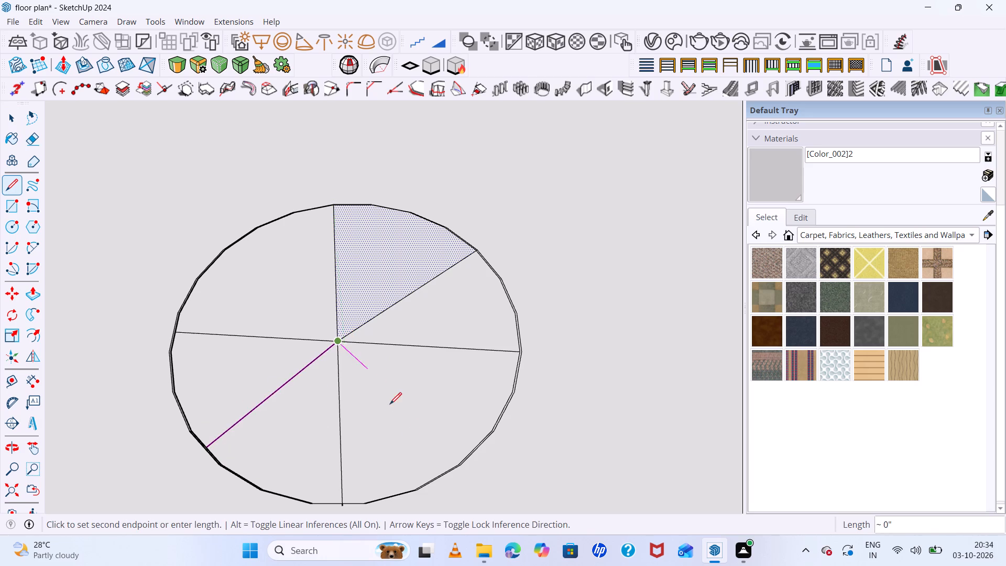
{"action": "left_click", "coordinate": [453, 465]}
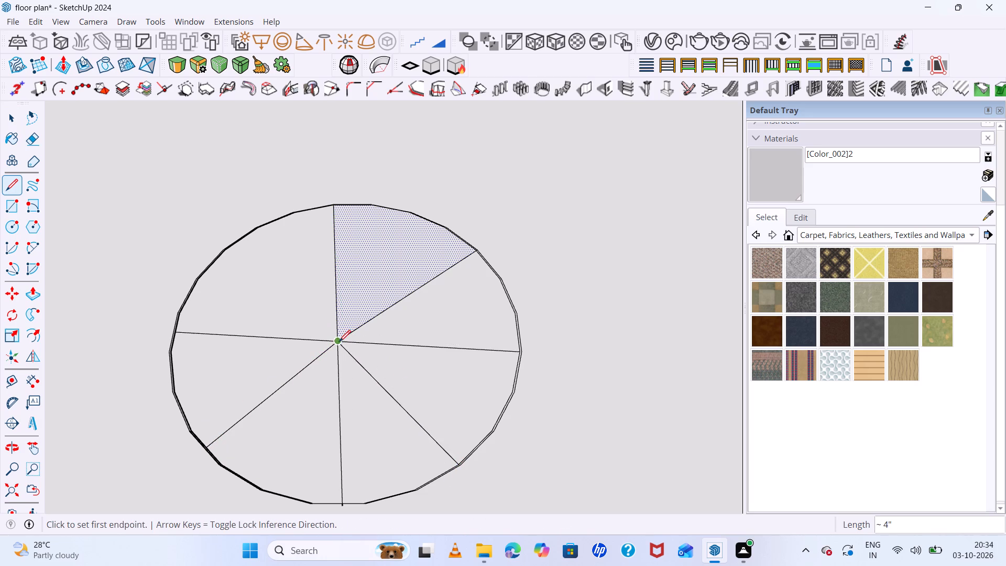
{"action": "left_click", "coordinate": [339, 342]}
{"action": "left_click_drag", "start_coordinate": [337, 335], "coordinate": [334, 330]}
{"action": "left_click", "coordinate": [251, 238]}
{"action": "scroll", "coordinate": [370, 317], "scroll_direction": "down", "scroll_amount": 4}
{"action": "key", "text": "space"}
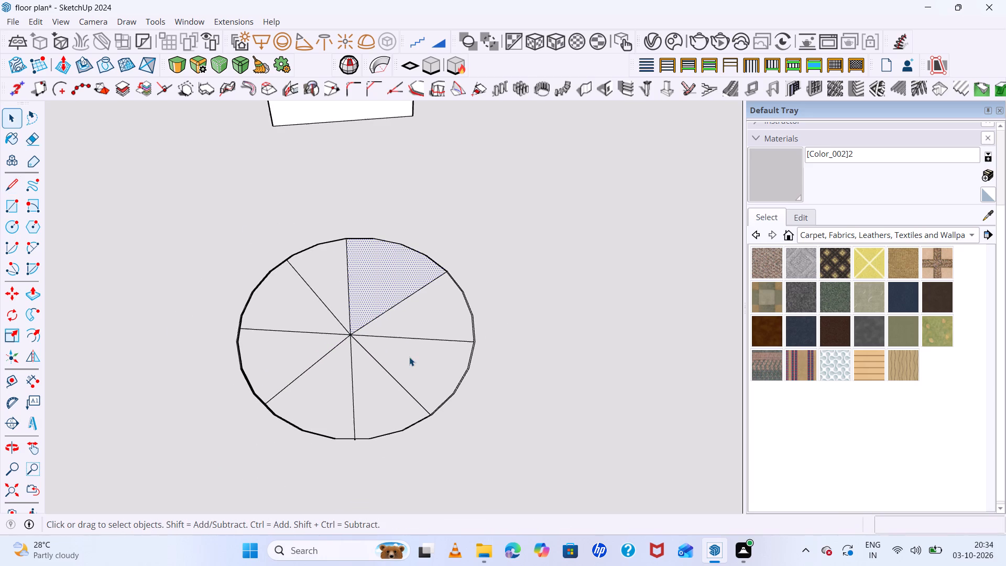
Cut the front-right wedge next to the crosswise line out of the drain cover circle.
{"action": "left_click", "coordinate": [409, 357]}
{"action": "key", "text": "ctrl+x"}
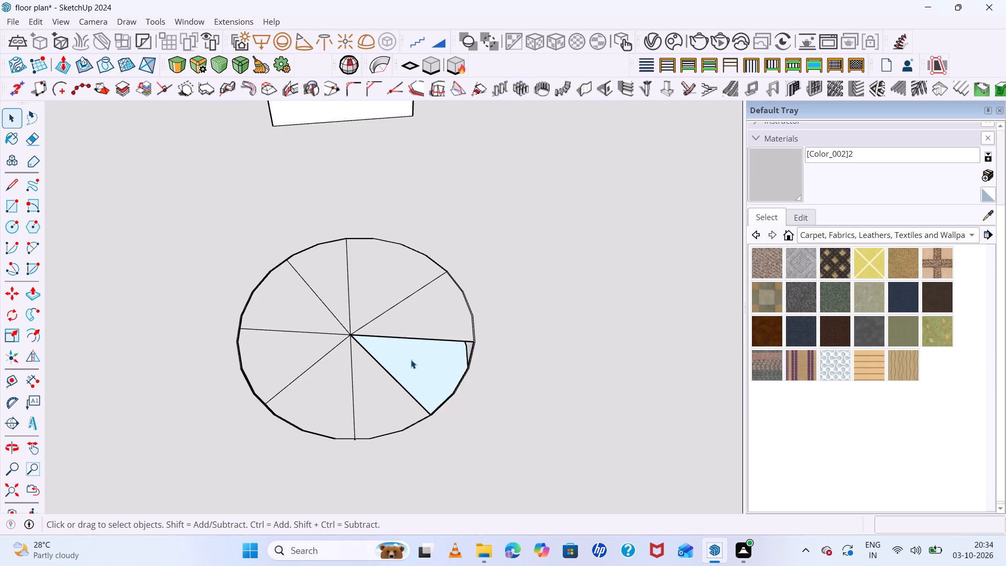
Undo the last wedge cut in the drain cover circle.
{"action": "left_click", "coordinate": [441, 317]}
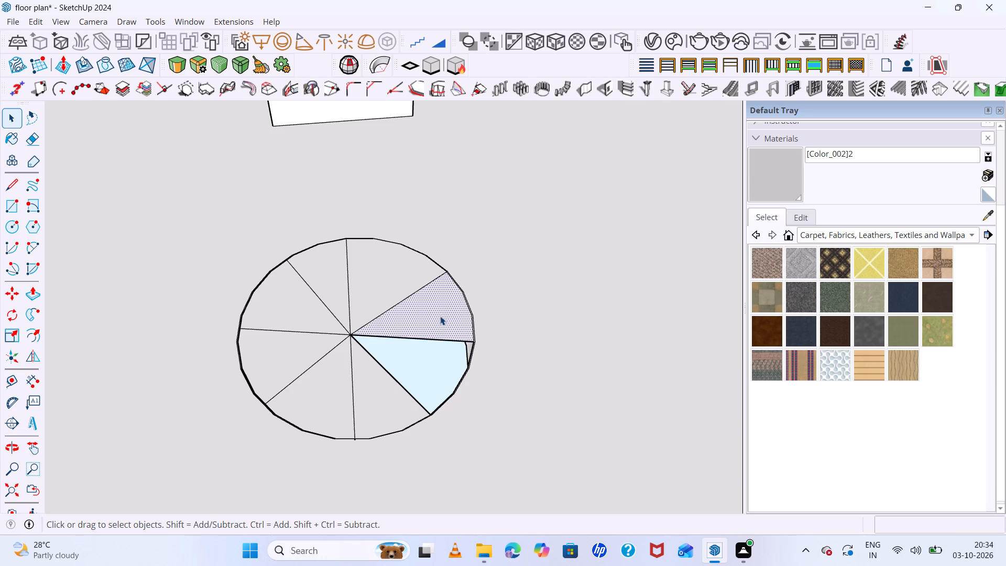
{"action": "key", "text": "ctrl+z"}
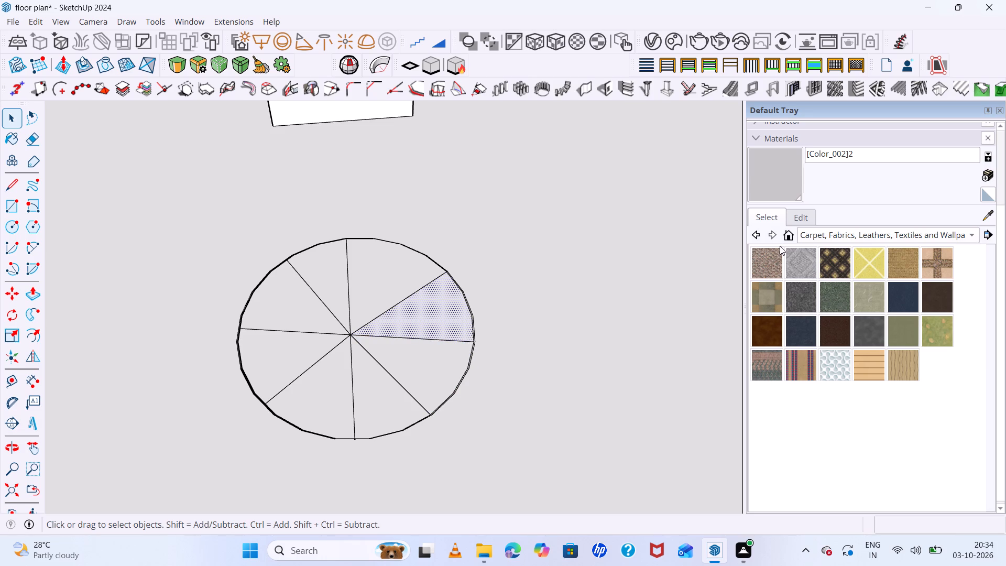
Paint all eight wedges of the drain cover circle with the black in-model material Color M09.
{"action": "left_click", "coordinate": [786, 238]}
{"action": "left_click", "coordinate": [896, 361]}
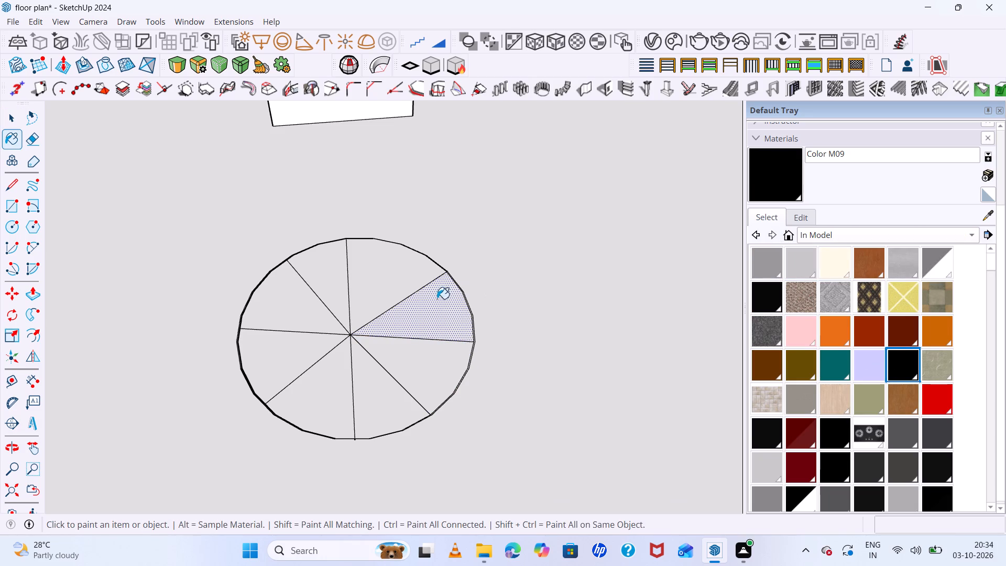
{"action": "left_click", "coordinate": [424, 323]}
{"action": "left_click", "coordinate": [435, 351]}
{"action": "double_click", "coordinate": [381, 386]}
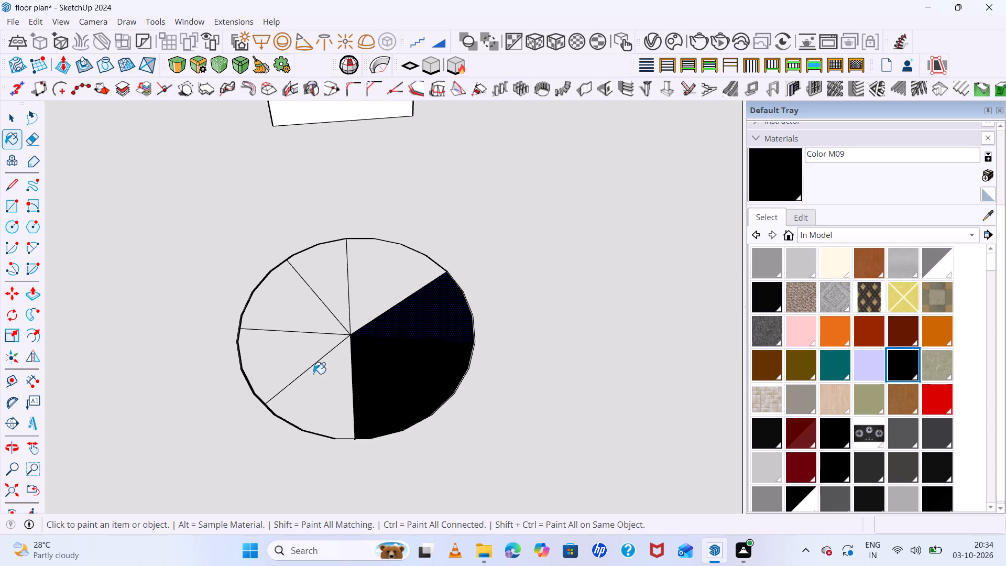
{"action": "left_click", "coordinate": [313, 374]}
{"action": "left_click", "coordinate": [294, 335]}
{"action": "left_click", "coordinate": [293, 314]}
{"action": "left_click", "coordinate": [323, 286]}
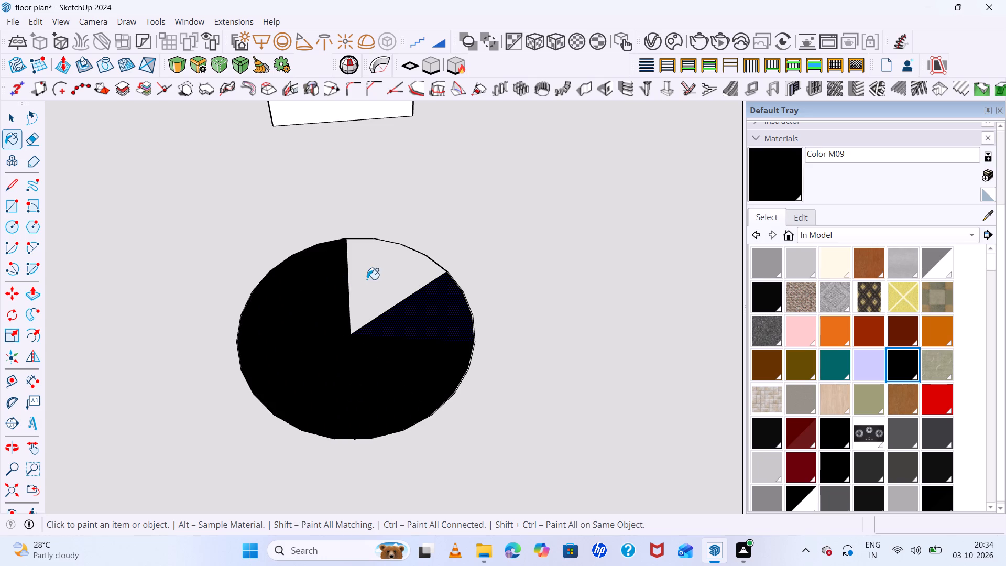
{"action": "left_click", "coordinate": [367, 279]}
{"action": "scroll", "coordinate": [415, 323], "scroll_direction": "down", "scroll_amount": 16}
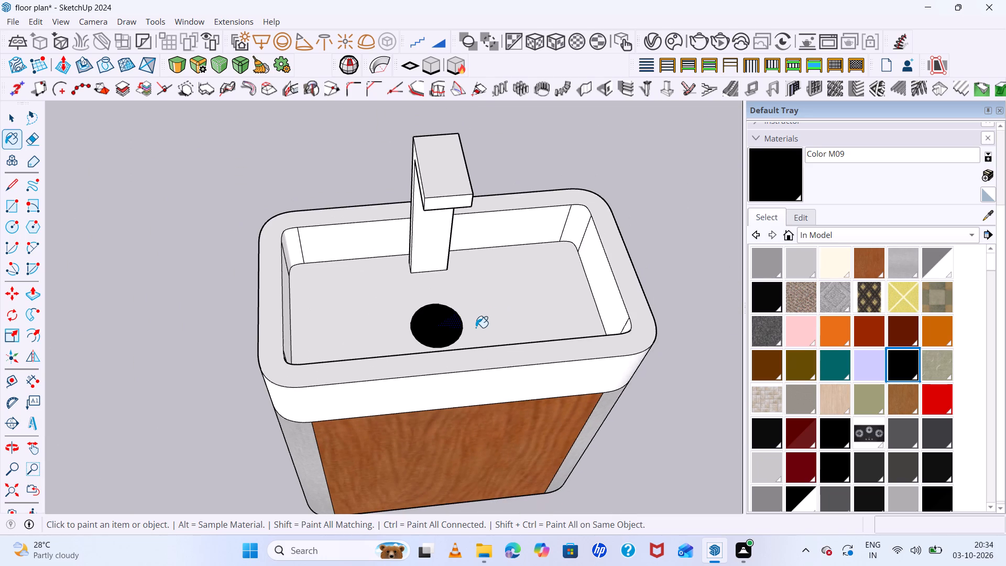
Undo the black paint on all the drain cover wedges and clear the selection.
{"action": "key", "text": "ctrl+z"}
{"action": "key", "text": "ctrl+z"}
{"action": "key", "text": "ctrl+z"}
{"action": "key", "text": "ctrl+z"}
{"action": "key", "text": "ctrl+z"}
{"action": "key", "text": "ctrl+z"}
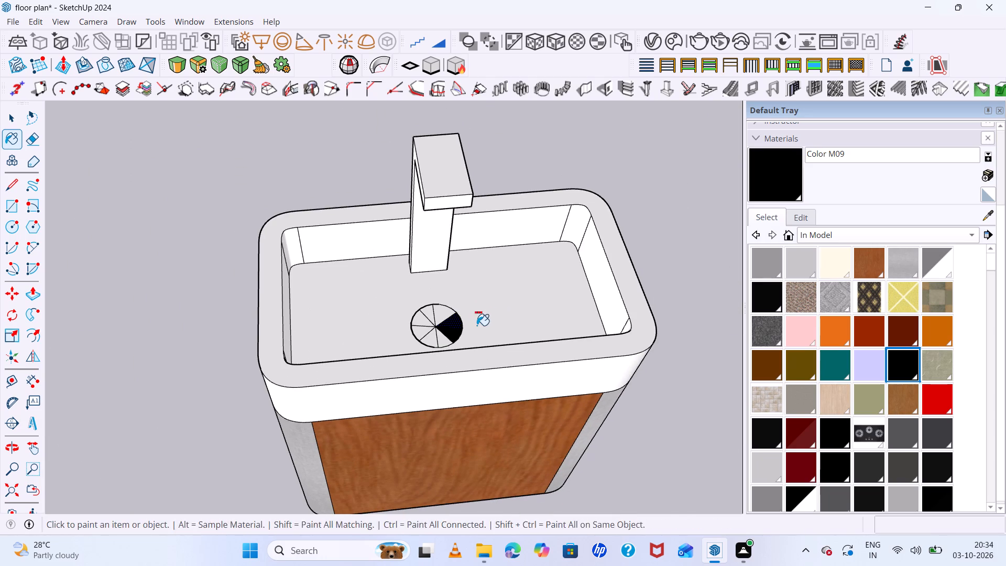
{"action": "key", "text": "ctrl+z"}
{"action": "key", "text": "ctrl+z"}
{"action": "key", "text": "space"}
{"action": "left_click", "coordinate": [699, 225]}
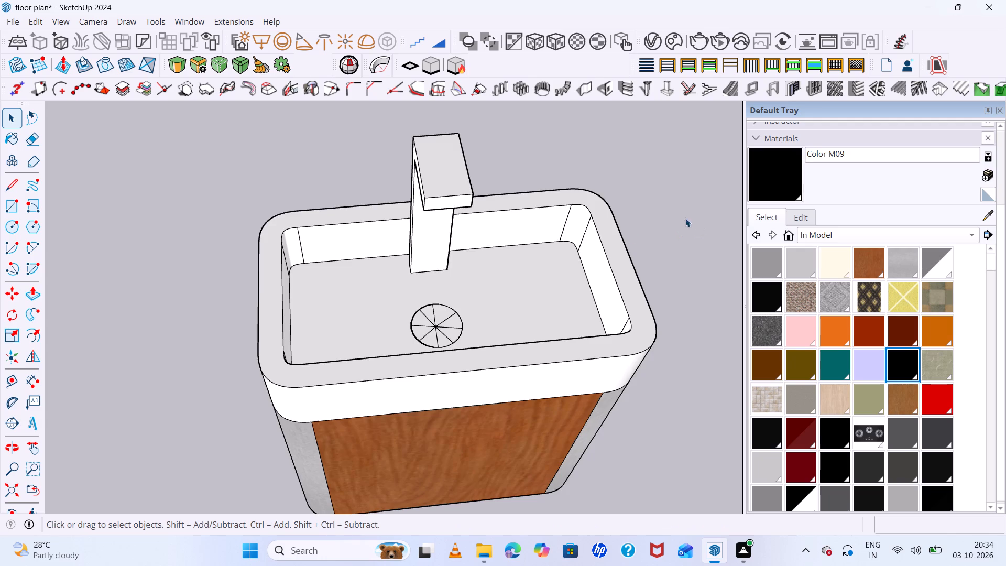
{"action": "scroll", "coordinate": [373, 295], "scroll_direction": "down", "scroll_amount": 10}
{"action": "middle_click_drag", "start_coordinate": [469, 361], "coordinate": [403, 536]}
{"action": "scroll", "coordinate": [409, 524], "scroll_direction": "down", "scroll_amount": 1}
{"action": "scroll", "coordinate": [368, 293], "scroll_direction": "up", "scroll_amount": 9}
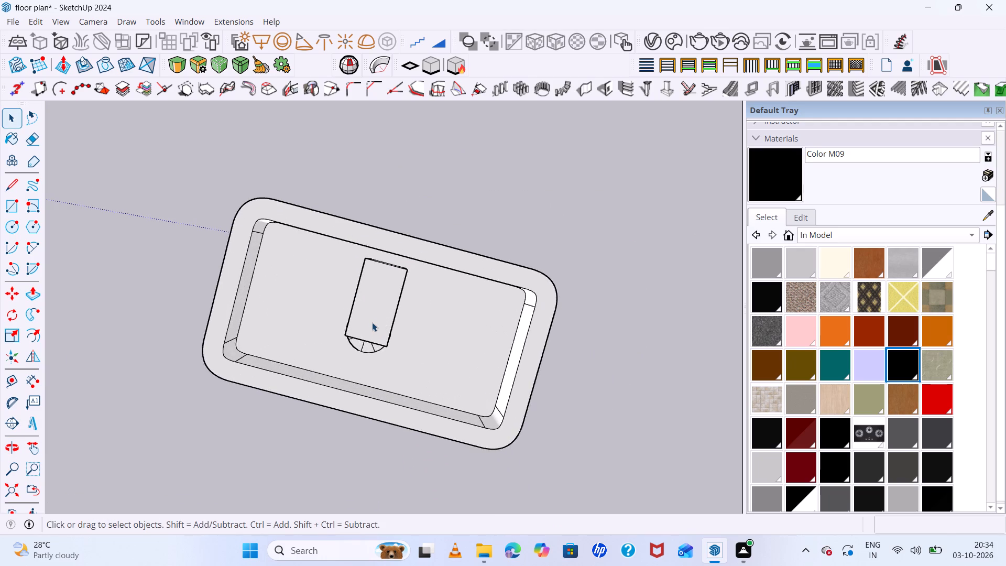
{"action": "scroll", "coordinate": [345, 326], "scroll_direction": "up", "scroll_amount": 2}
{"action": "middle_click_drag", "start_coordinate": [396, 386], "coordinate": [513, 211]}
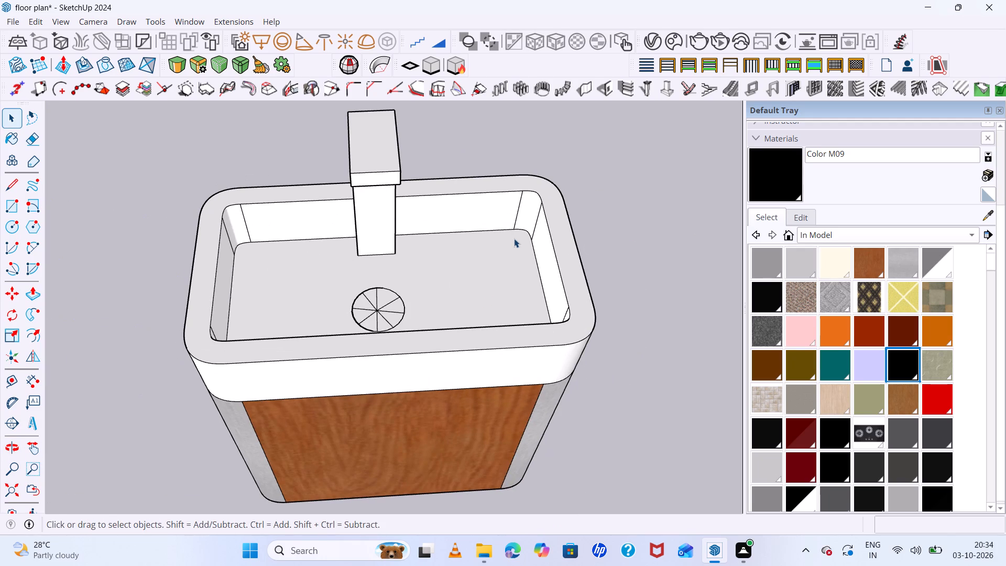
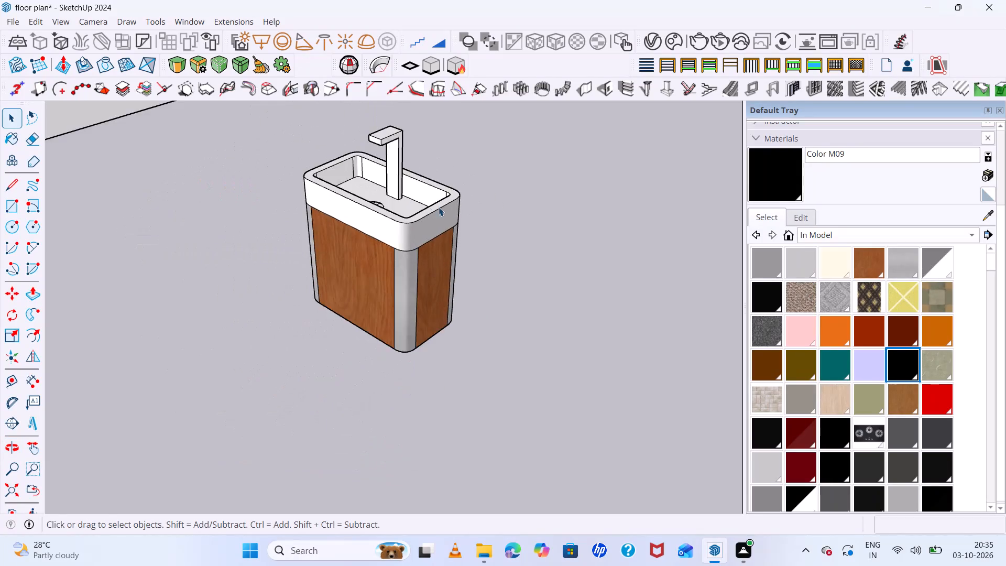
Group the whole washbasin, including its wood-panelled base, bowl, faucet and drain cover, into a single group.
{"action": "middle_click_drag", "start_coordinate": [380, 292], "coordinate": [509, 291]}
{"action": "middle_click", "coordinate": [509, 291]}
{"action": "double_click", "coordinate": [347, 229]}
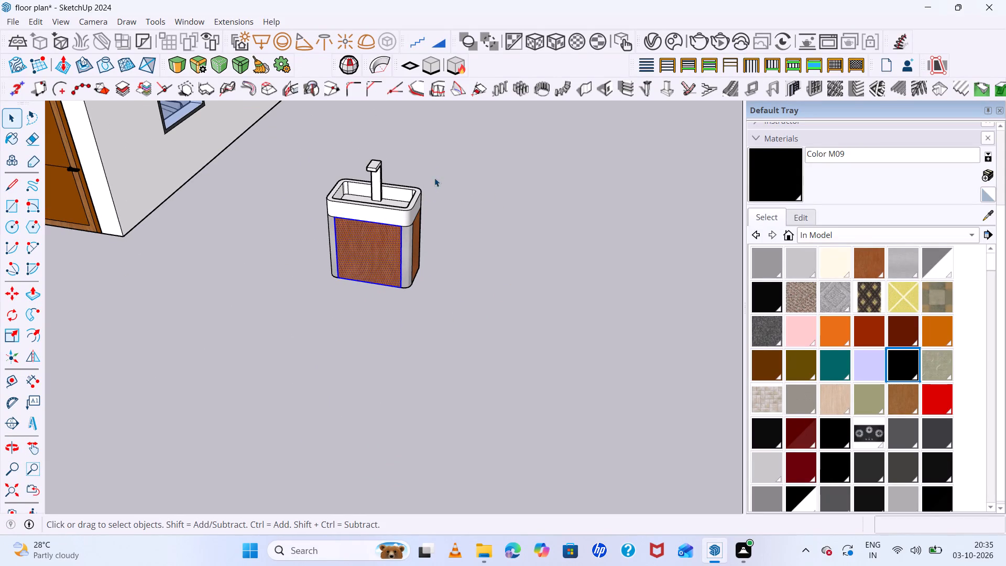
{"action": "left_click_drag", "start_coordinate": [448, 139], "coordinate": [300, 298]}
{"action": "left_click", "coordinate": [300, 298]}
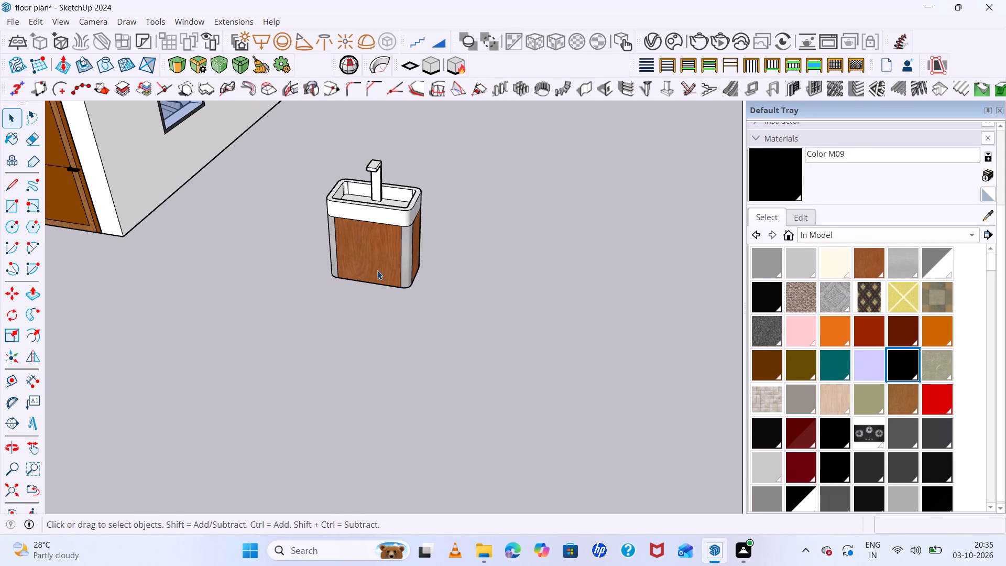
{"action": "scroll", "coordinate": [377, 278], "scroll_direction": "down", "scroll_amount": 5}
{"action": "middle_click_drag", "start_coordinate": [396, 319], "coordinate": [447, 401]}
{"action": "left_click_drag", "start_coordinate": [441, 164], "coordinate": [327, 315]}
{"action": "left_click", "coordinate": [327, 315]}
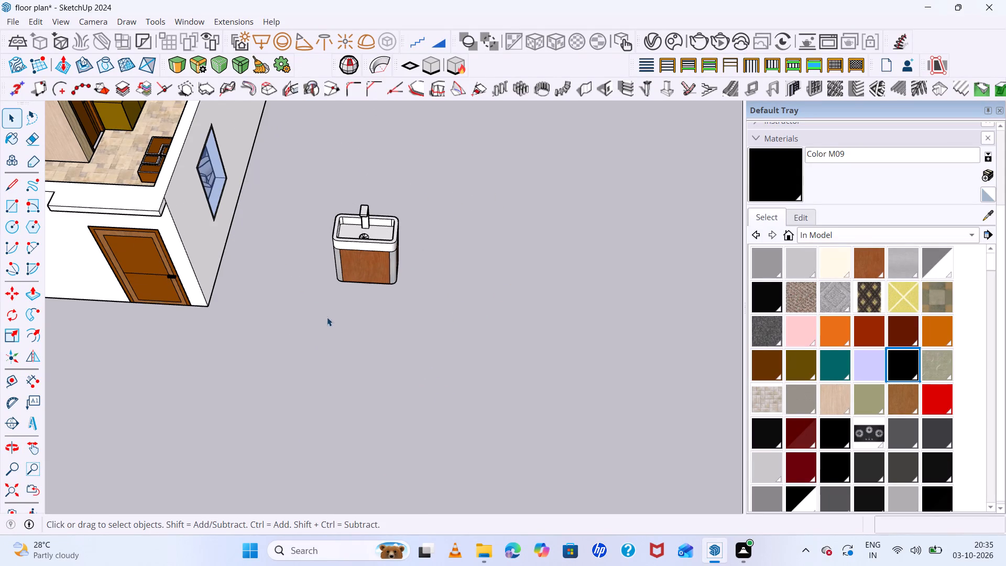
{"action": "left_click_drag", "start_coordinate": [406, 174], "coordinate": [308, 324]}
{"action": "right_click", "coordinate": [359, 279]}
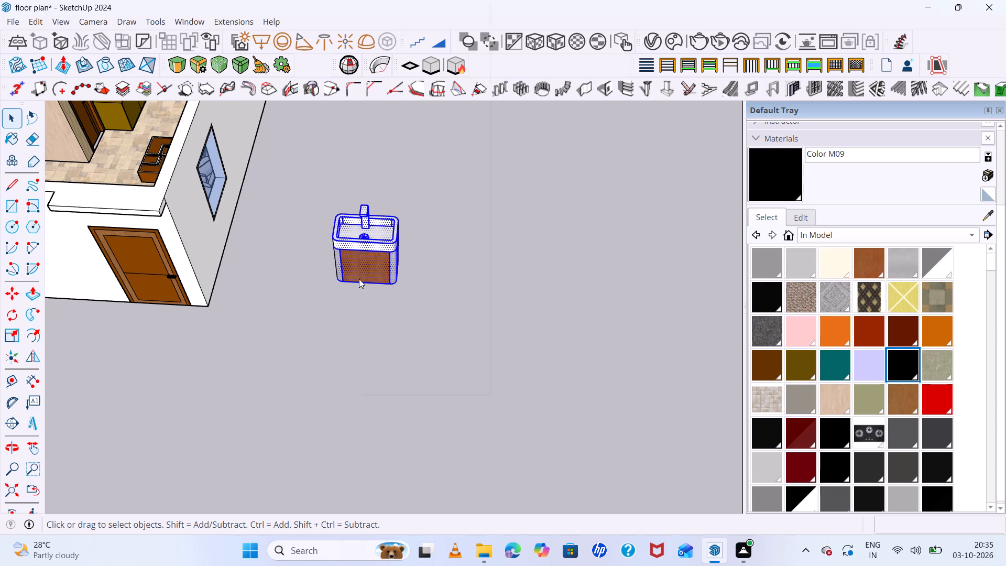
{"action": "left_click", "coordinate": [426, 132]}
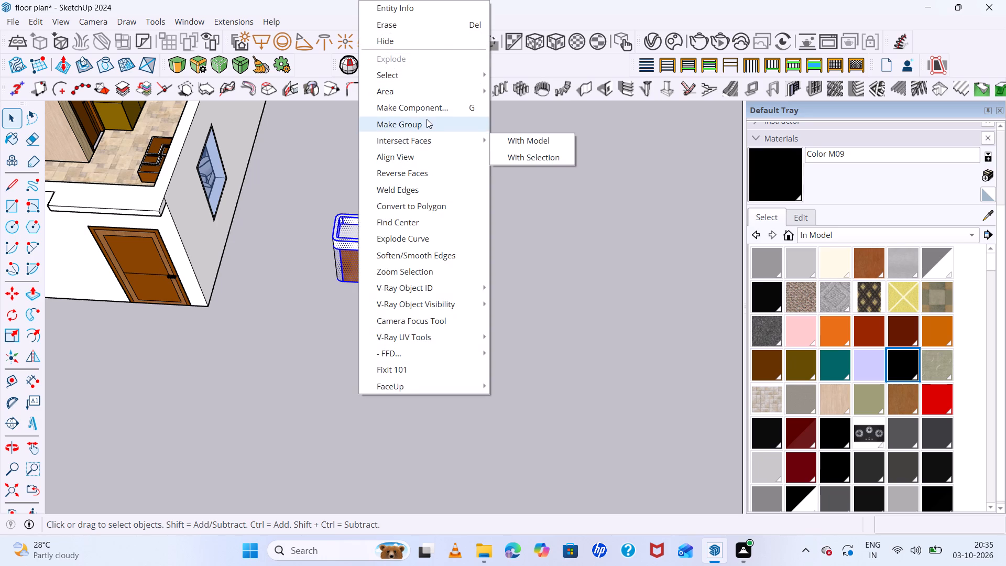
{"action": "left_click", "coordinate": [428, 126]}
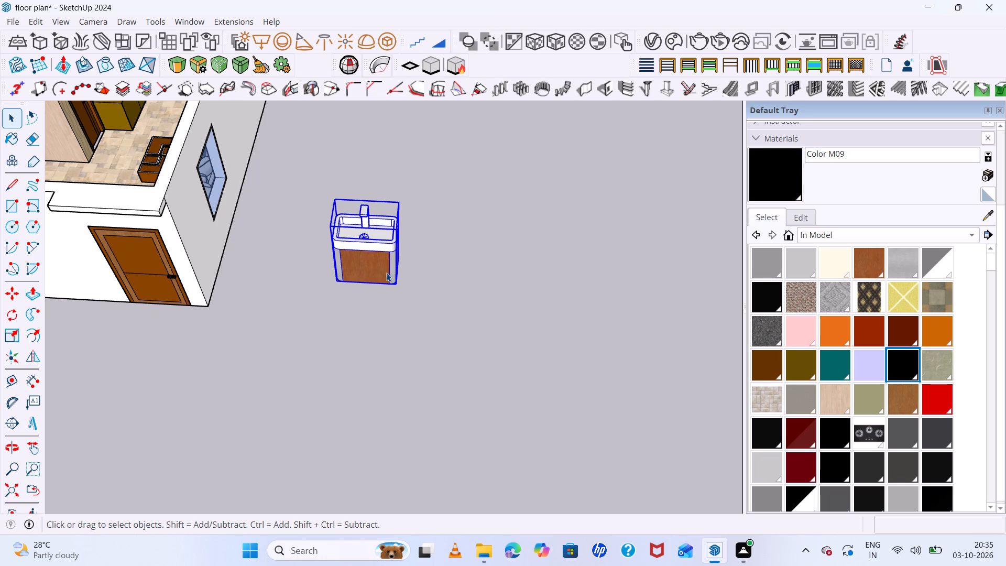
Examine the house from above, focusing on the two small tiled rooms and their size relative to the washbasin.
{"action": "scroll", "coordinate": [342, 275], "scroll_direction": "down", "scroll_amount": 6}
{"action": "scroll", "coordinate": [448, 295], "scroll_direction": "down", "scroll_amount": 11}
{"action": "scroll", "coordinate": [307, 170], "scroll_direction": "up", "scroll_amount": 5}
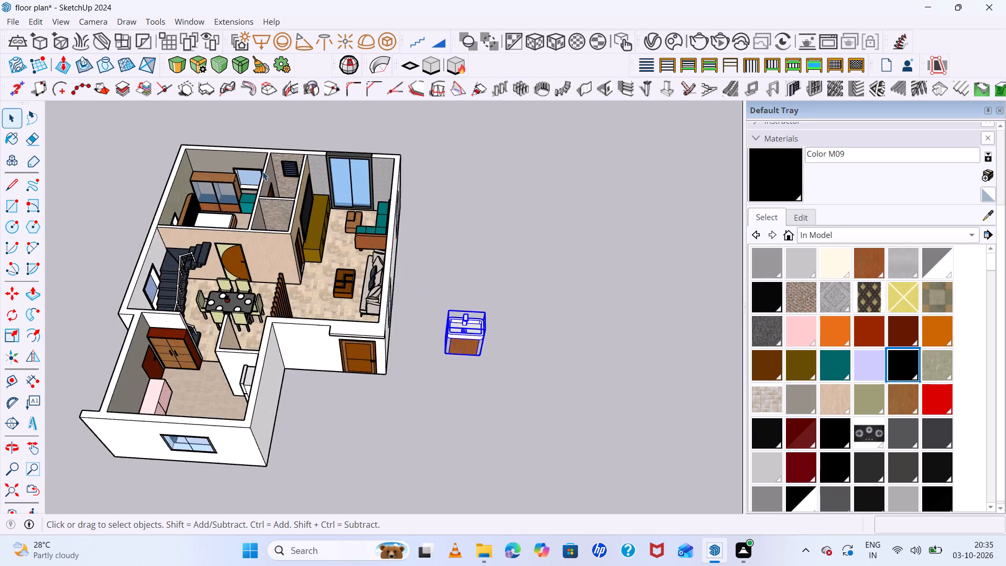
{"action": "scroll", "coordinate": [263, 171], "scroll_direction": "up", "scroll_amount": 6}
{"action": "middle_click_drag", "start_coordinate": [326, 268], "coordinate": [277, 425]}
{"action": "scroll", "coordinate": [271, 245], "scroll_direction": "up", "scroll_amount": 9}
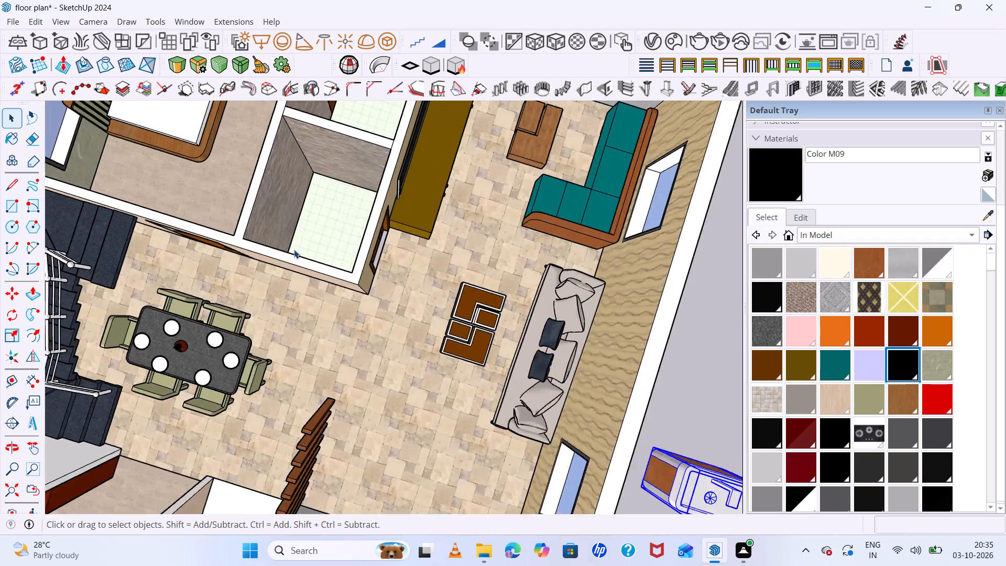
{"action": "scroll", "coordinate": [294, 249], "scroll_direction": "up", "scroll_amount": 8}
{"action": "scroll", "coordinate": [302, 237], "scroll_direction": "down", "scroll_amount": 11}
{"action": "middle_click_drag", "start_coordinate": [329, 240], "coordinate": [317, 311]}
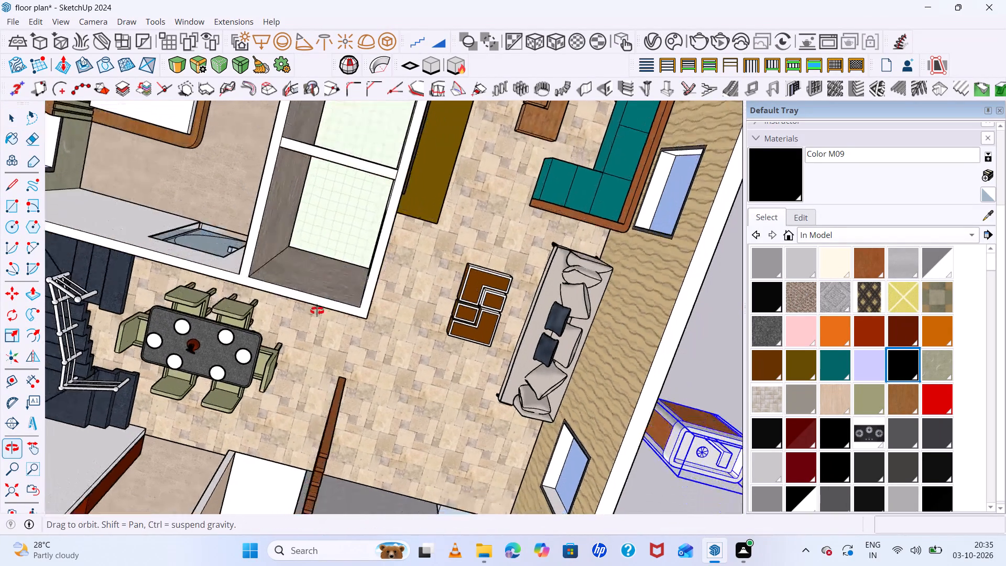
{"action": "middle_click_drag", "start_coordinate": [317, 311], "coordinate": [326, 250]}
{"action": "middle_click", "coordinate": [326, 250]}
{"action": "scroll", "coordinate": [351, 241], "scroll_direction": "down", "scroll_amount": 10}
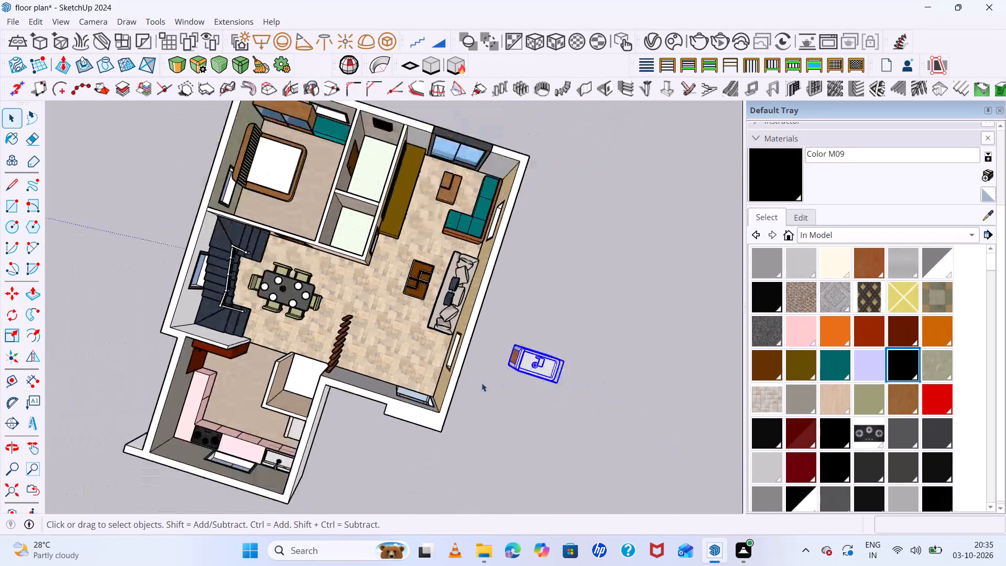
Scale the washbasin group down in height from its top face.
{"action": "scroll", "coordinate": [482, 383], "scroll_direction": "up", "scroll_amount": 9}
{"action": "middle_click_drag", "start_coordinate": [568, 378], "coordinate": [574, 277]}
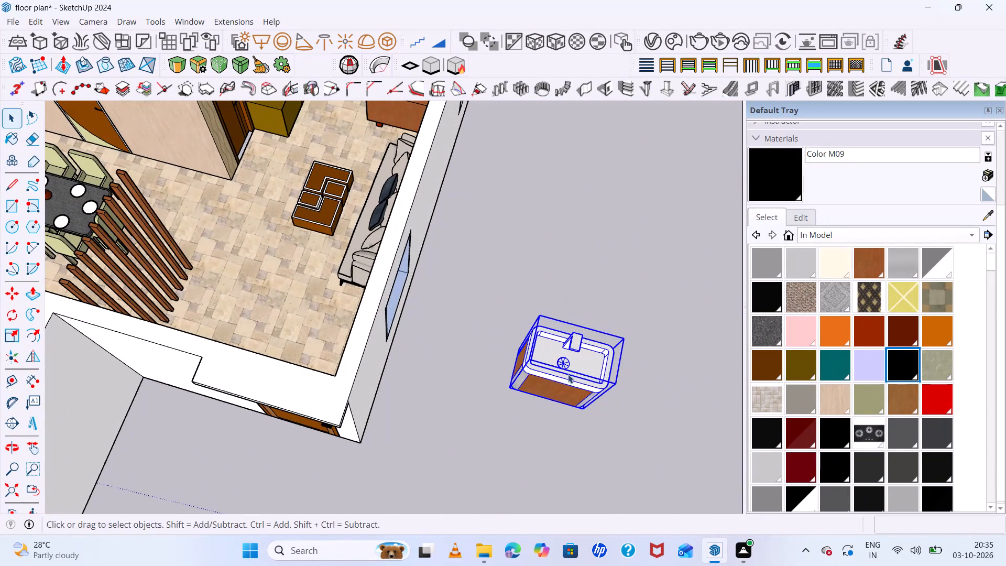
{"action": "key", "text": "s"}
{"action": "scroll", "coordinate": [545, 368], "scroll_direction": "up", "scroll_amount": 6}
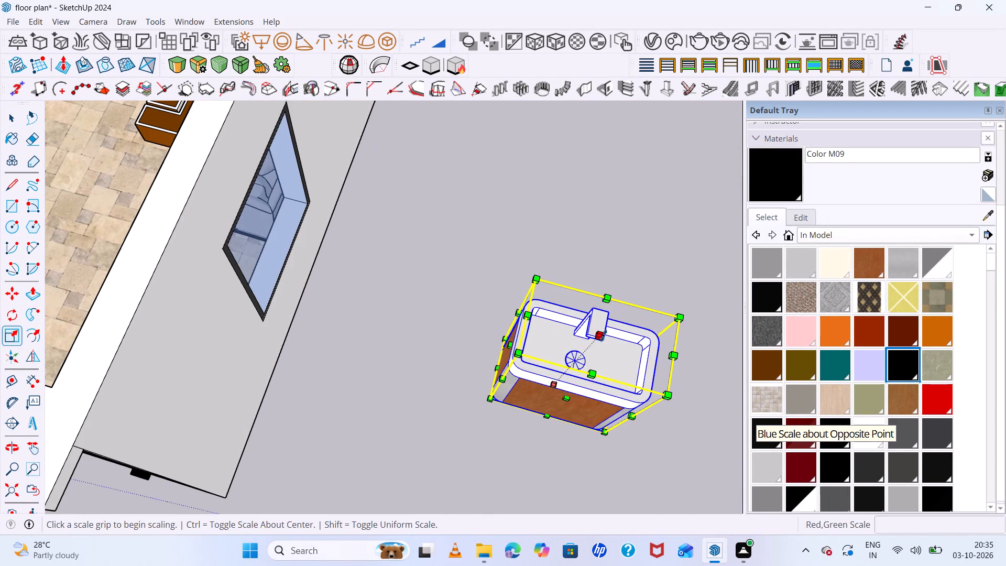
{"action": "left_click", "coordinate": [604, 335]}
{"action": "left_click", "coordinate": [591, 371]}
Scale the washbasin group to 0.60 along the red axis to narrow its width.
{"action": "middle_click_drag", "start_coordinate": [523, 408], "coordinate": [584, 226]}
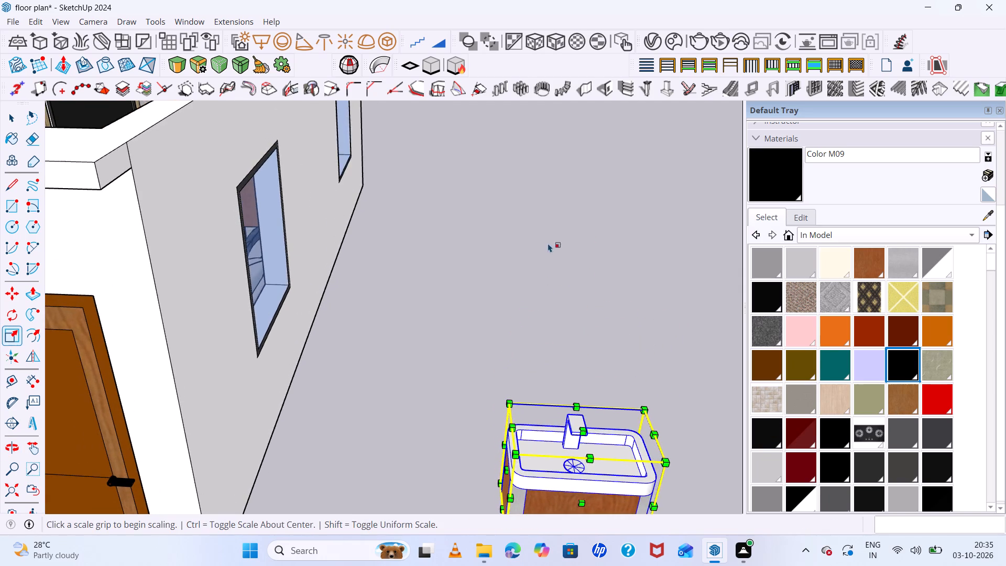
{"action": "scroll", "coordinate": [548, 243], "scroll_direction": "down", "scroll_amount": 6}
{"action": "scroll", "coordinate": [564, 375], "scroll_direction": "up", "scroll_amount": 11}
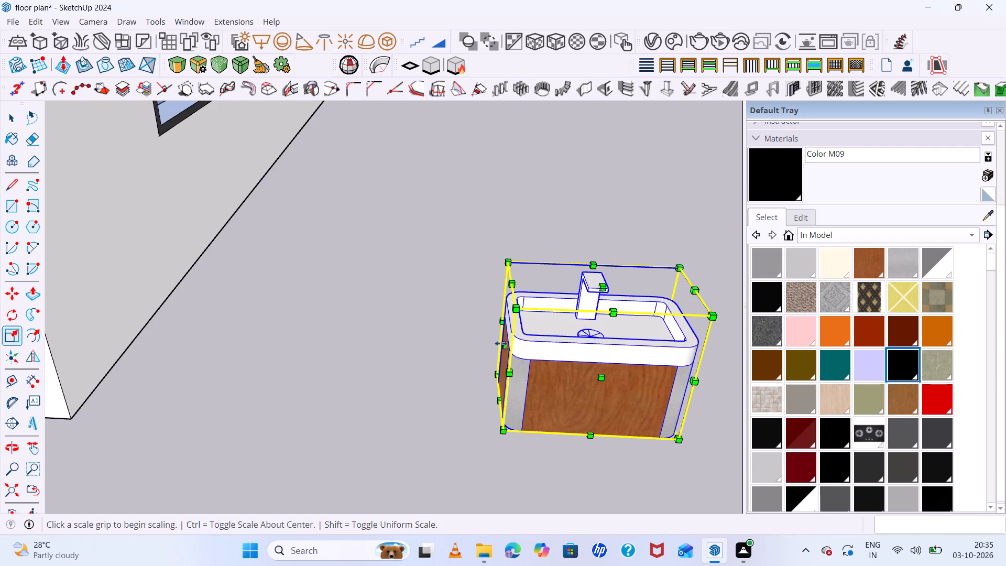
{"action": "left_click", "coordinate": [503, 345]}
{"action": "left_click", "coordinate": [576, 366]}
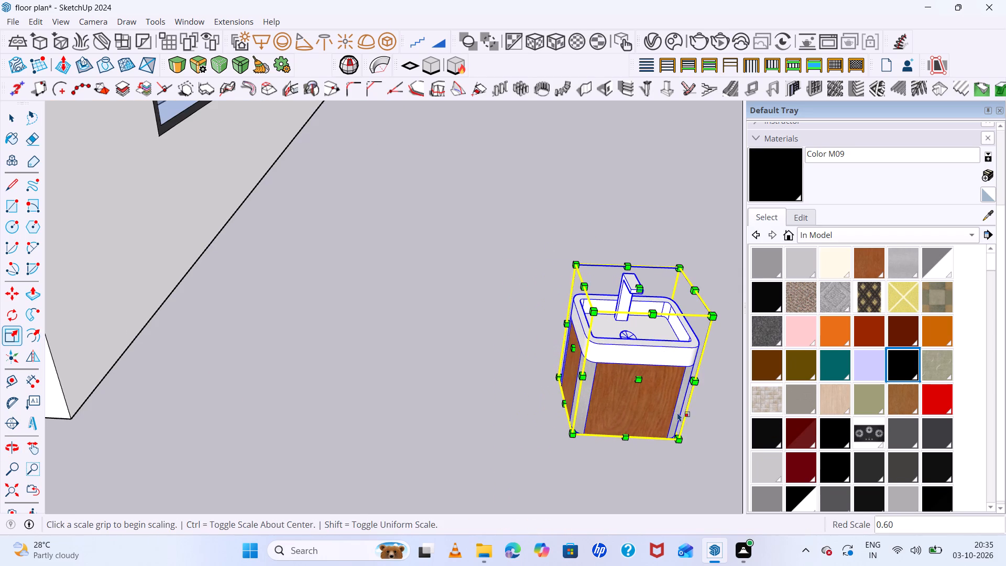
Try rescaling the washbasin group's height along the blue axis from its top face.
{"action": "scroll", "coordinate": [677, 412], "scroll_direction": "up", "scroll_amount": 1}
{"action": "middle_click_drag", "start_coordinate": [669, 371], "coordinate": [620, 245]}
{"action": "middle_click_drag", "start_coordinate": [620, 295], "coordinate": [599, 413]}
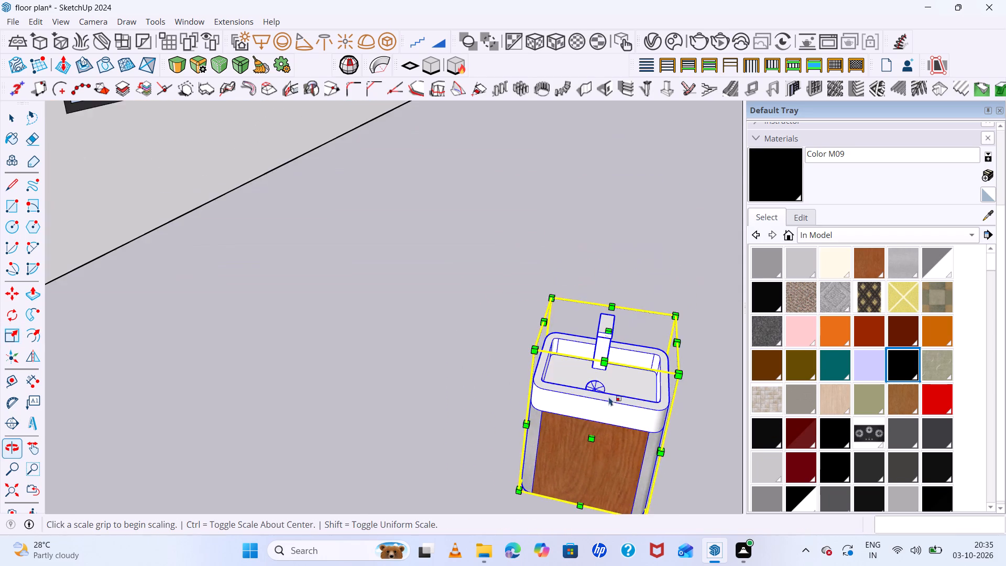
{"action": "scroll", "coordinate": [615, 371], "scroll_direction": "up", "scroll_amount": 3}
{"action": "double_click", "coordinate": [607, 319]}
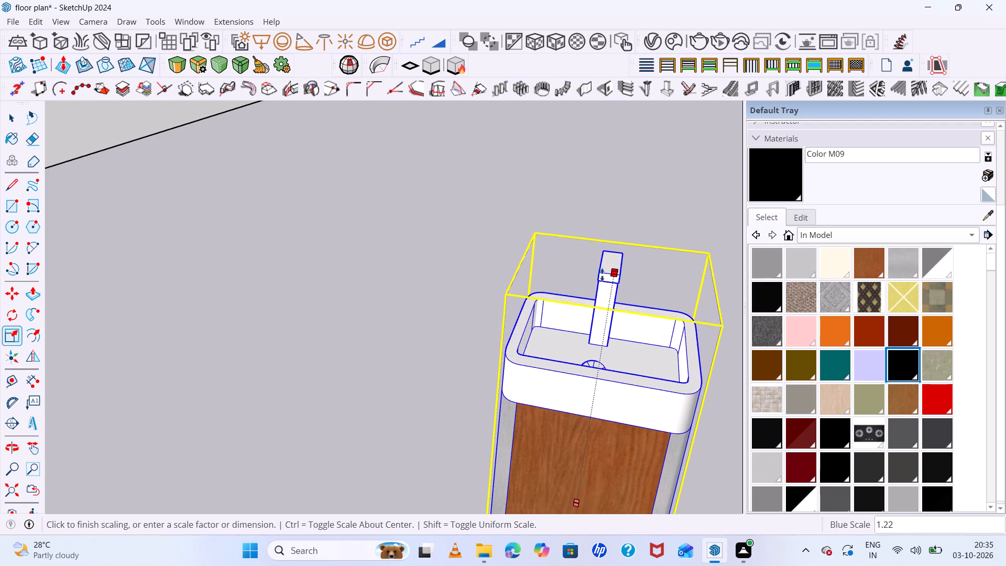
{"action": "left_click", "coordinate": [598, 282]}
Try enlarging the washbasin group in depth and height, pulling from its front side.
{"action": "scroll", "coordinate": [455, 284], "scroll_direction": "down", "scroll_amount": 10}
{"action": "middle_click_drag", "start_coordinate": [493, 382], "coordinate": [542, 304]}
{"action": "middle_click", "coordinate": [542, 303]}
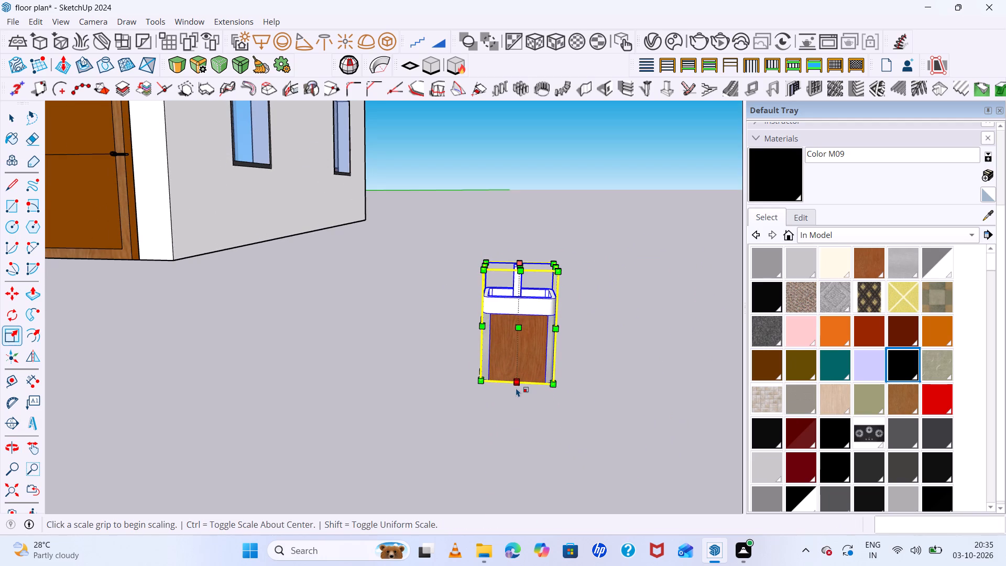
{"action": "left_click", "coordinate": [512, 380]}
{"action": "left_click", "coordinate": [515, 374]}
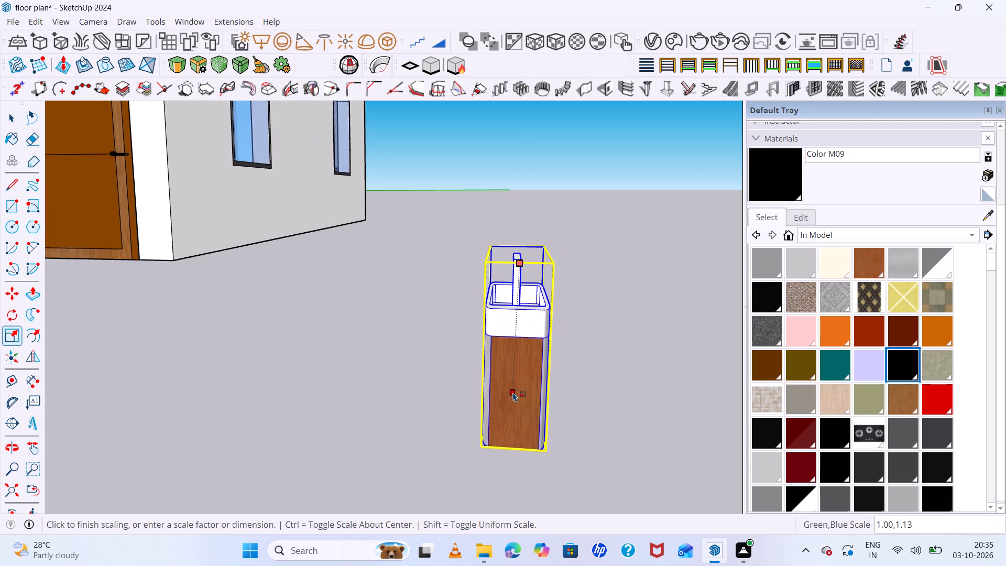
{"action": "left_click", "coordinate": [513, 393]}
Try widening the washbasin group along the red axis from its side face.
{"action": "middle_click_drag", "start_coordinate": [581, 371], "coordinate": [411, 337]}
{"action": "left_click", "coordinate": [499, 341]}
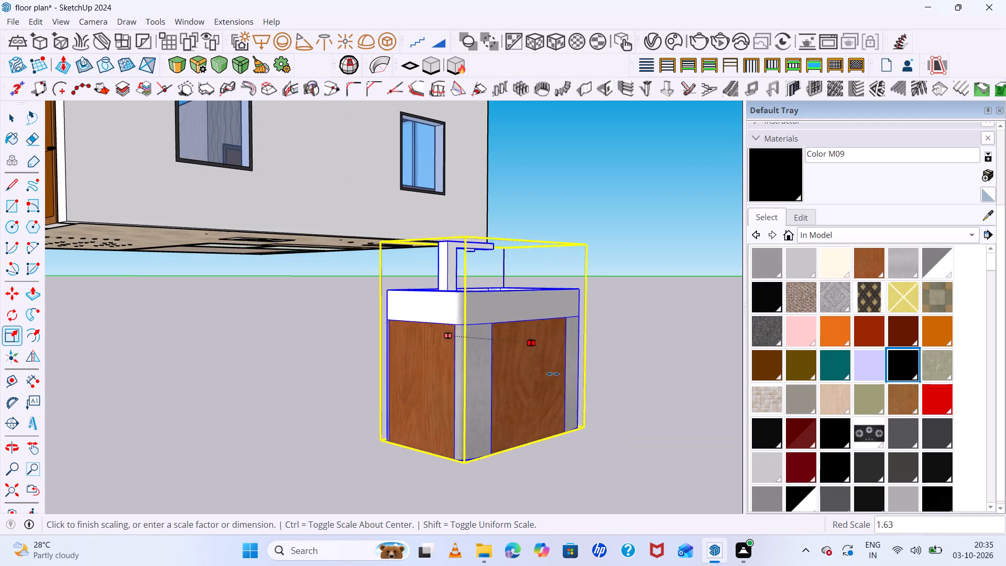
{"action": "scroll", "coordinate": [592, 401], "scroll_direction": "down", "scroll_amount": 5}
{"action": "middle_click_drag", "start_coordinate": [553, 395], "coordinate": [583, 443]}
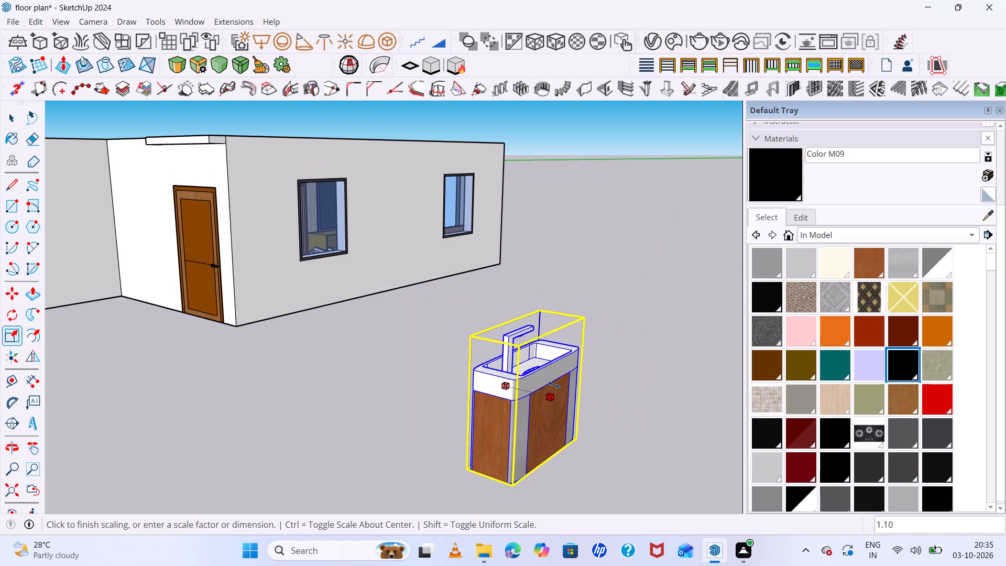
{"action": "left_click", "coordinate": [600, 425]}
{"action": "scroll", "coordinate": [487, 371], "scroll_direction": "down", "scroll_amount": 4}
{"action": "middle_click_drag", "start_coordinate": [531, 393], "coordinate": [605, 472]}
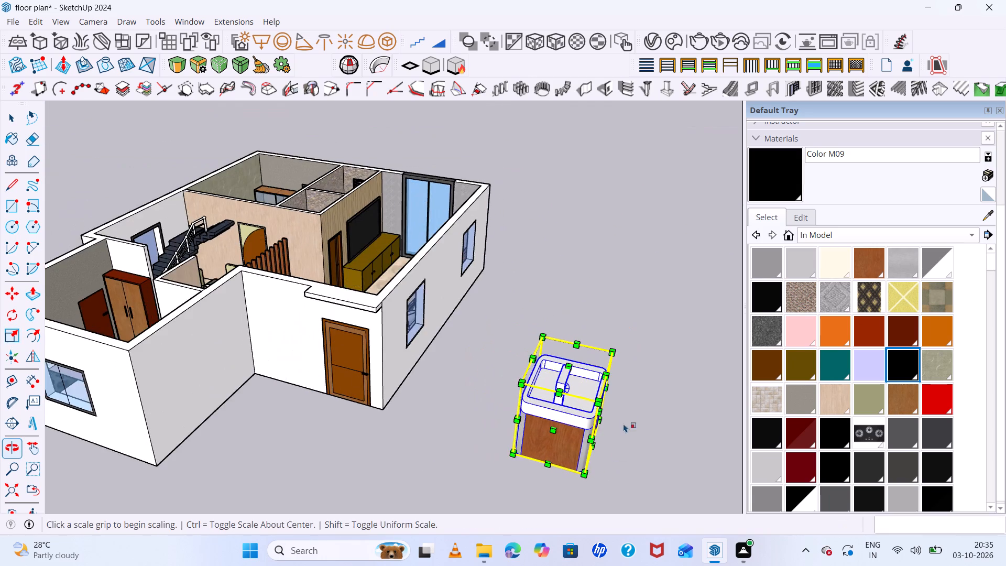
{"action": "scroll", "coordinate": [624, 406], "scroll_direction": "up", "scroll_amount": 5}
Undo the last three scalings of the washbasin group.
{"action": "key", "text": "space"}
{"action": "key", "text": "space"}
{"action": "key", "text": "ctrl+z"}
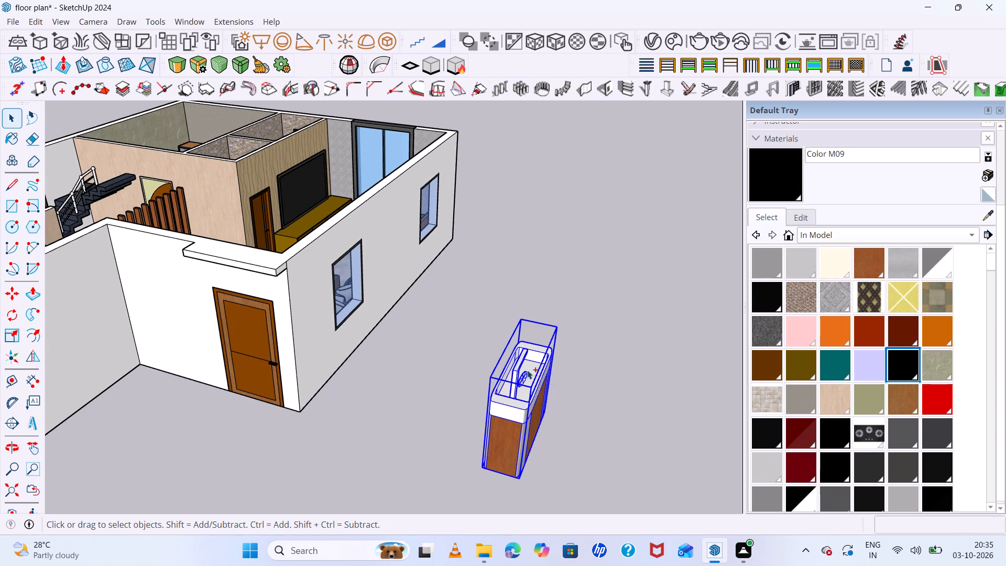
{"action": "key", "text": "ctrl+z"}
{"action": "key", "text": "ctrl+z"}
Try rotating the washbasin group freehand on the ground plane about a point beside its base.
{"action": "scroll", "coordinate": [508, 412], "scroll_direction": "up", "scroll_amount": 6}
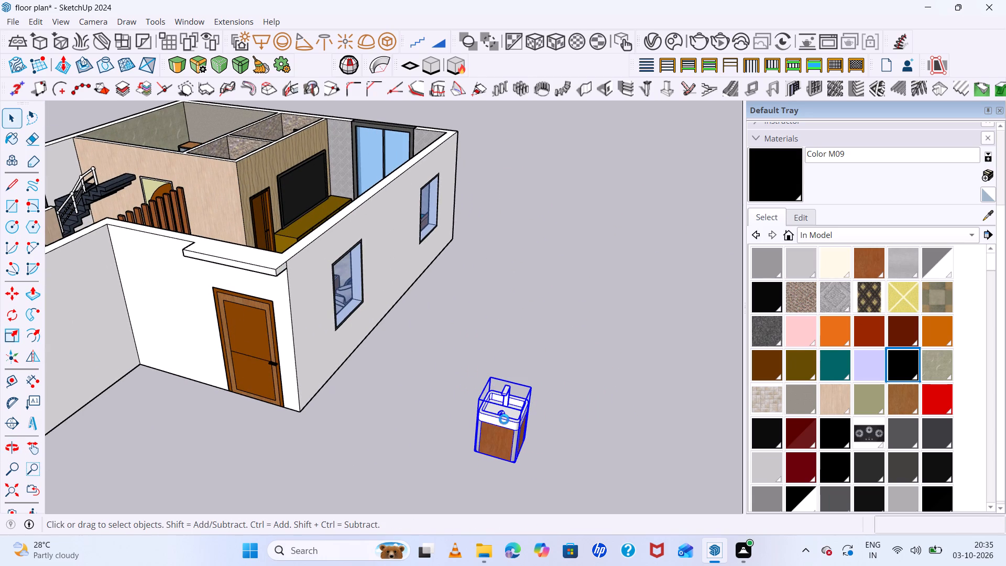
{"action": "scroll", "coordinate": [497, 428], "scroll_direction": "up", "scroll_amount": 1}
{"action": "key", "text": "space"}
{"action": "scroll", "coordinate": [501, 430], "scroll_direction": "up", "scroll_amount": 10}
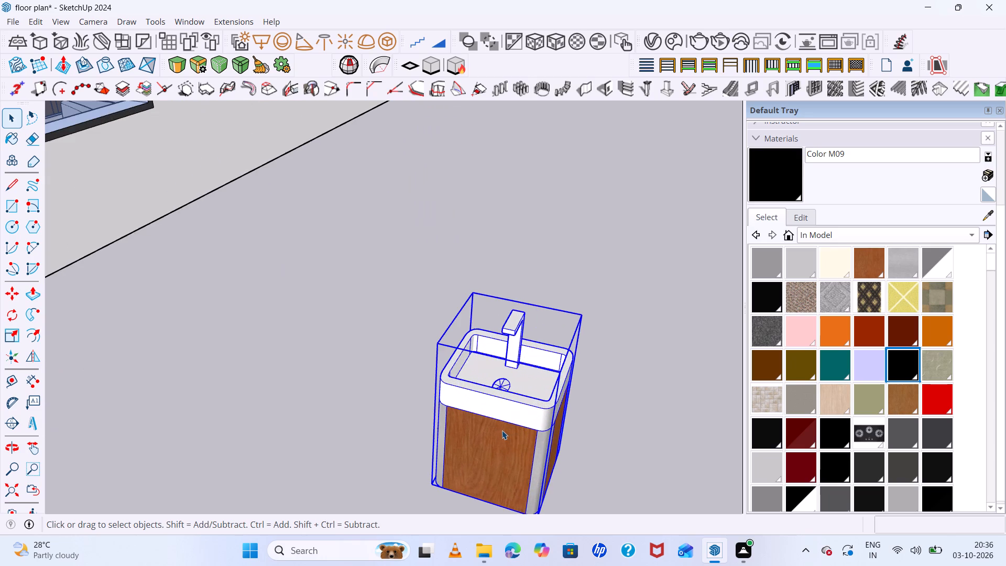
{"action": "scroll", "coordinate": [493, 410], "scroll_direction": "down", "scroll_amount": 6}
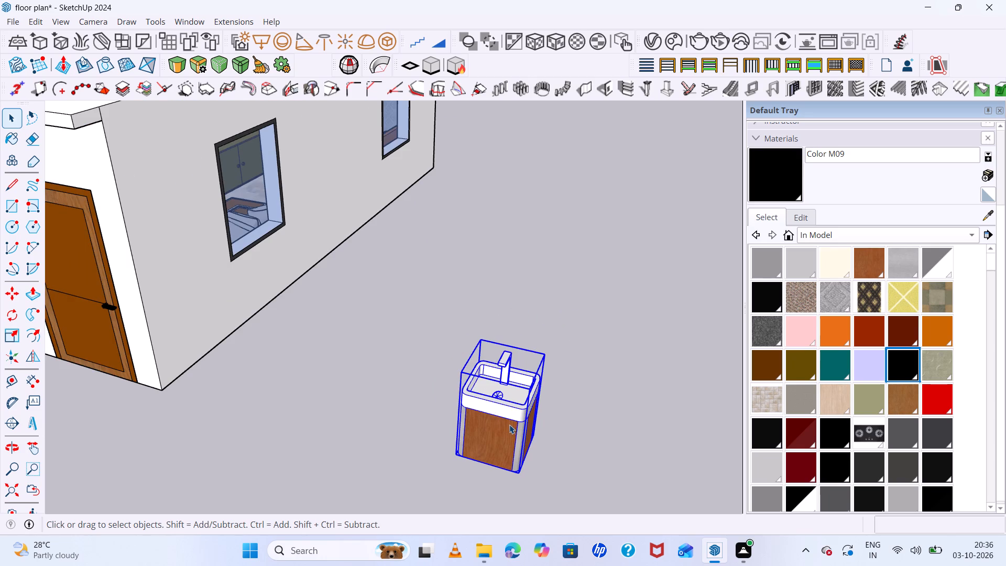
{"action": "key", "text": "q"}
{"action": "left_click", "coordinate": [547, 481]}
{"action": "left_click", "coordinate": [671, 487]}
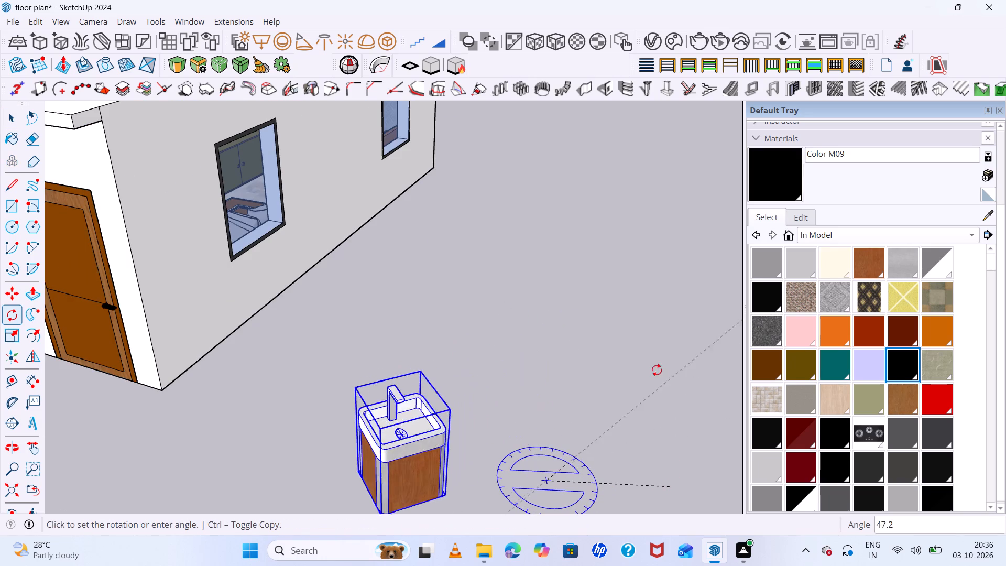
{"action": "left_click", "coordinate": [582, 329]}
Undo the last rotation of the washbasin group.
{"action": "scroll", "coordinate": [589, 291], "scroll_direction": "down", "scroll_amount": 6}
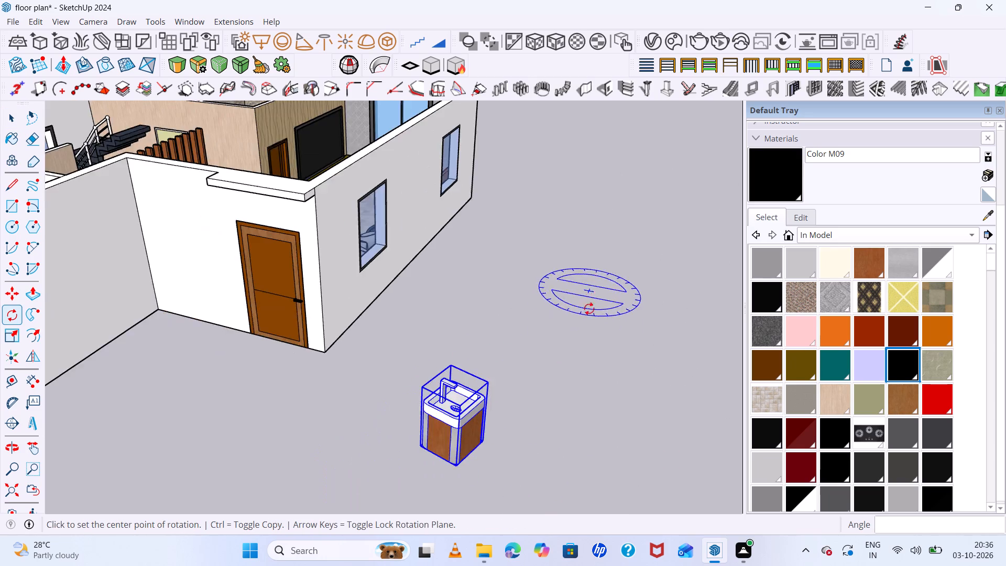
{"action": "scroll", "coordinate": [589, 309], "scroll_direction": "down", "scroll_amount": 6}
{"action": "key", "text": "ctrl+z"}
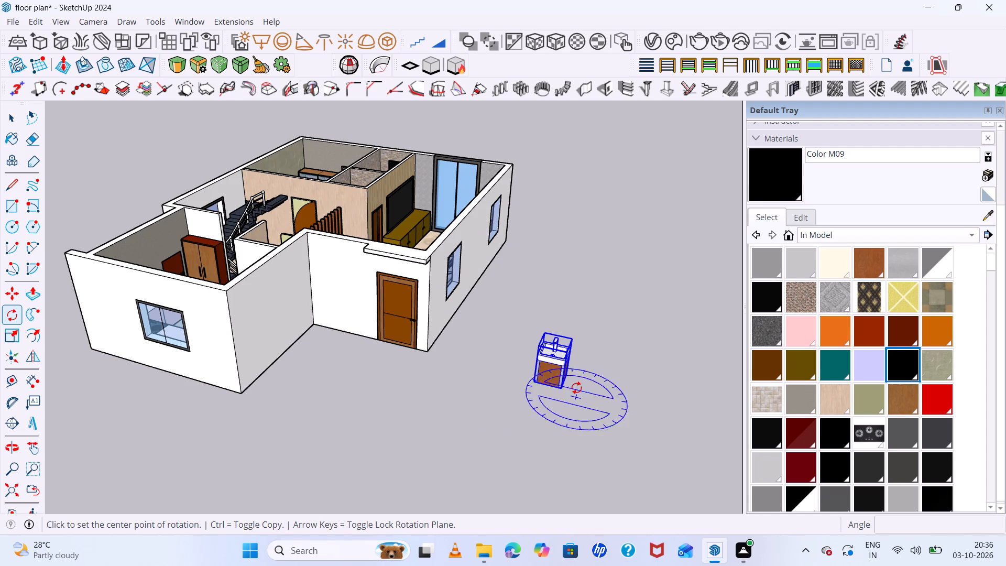
Rotate the washbasin group about 94° on the ground plane around a point near its base.
{"action": "scroll", "coordinate": [566, 378], "scroll_direction": "up", "scroll_amount": 6}
{"action": "middle_click_drag", "start_coordinate": [491, 365], "coordinate": [473, 259]}
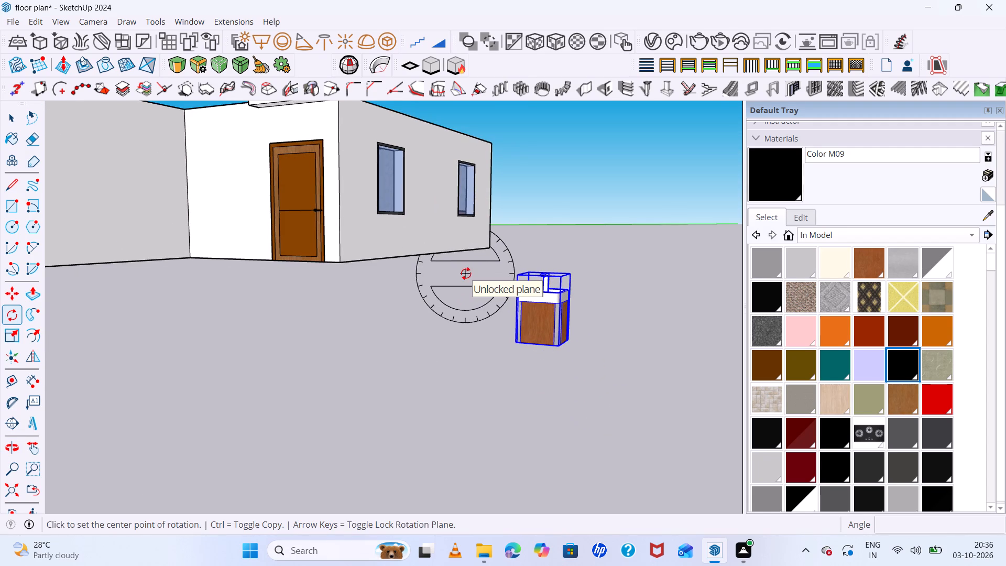
{"action": "scroll", "coordinate": [565, 301], "scroll_direction": "up", "scroll_amount": 7}
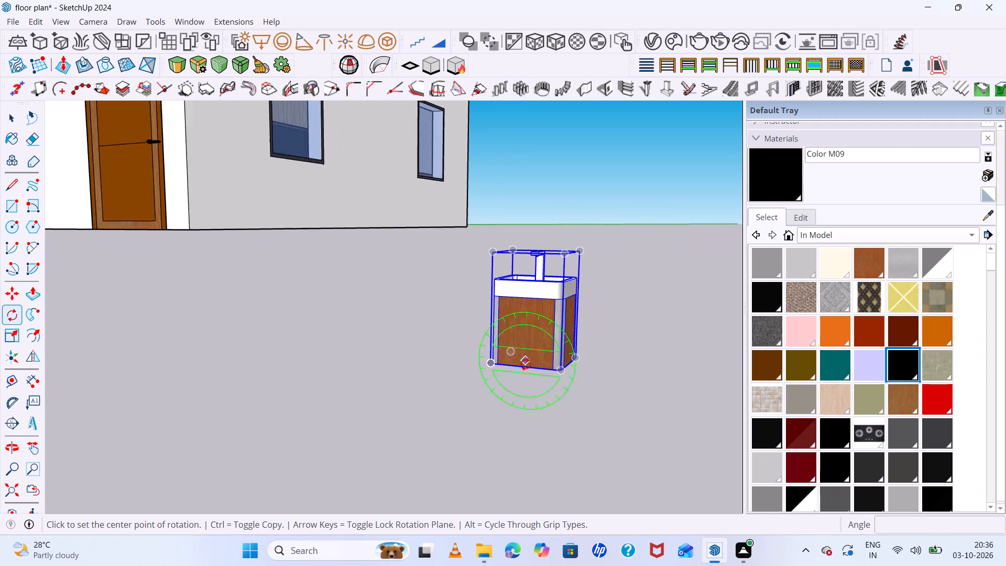
{"action": "scroll", "coordinate": [526, 364], "scroll_direction": "up", "scroll_amount": 3}
{"action": "middle_click_drag", "start_coordinate": [528, 394], "coordinate": [598, 492]}
{"action": "scroll", "coordinate": [595, 412], "scroll_direction": "up", "scroll_amount": 1}
{"action": "scroll", "coordinate": [597, 338], "scroll_direction": "down", "scroll_amount": 14}
{"action": "scroll", "coordinate": [607, 398], "scroll_direction": "up", "scroll_amount": 5}
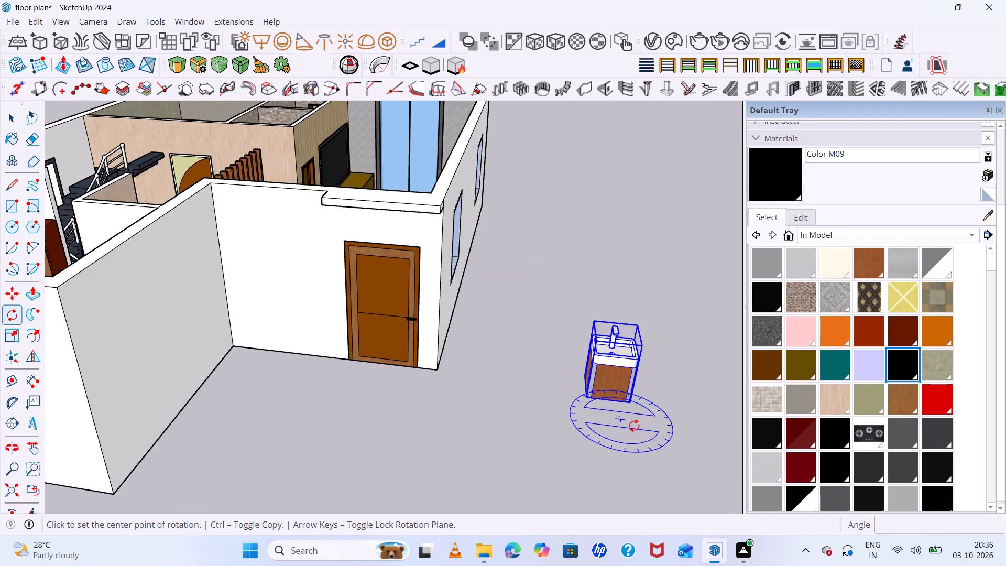
{"action": "scroll", "coordinate": [634, 426], "scroll_direction": "up", "scroll_amount": 8}
{"action": "left_click", "coordinate": [524, 410]}
{"action": "double_click", "coordinate": [721, 443]}
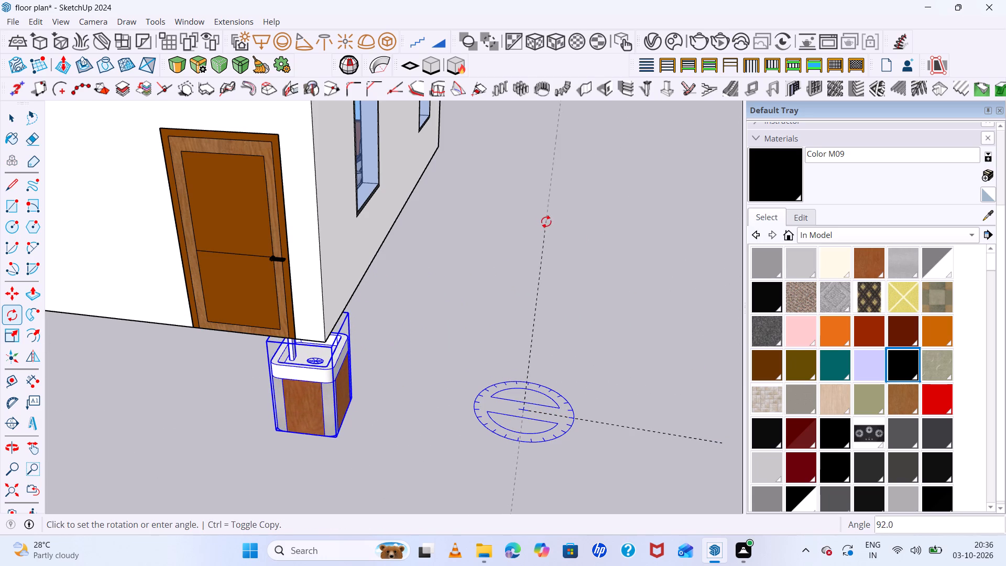
{"action": "left_click", "coordinate": [539, 217]}
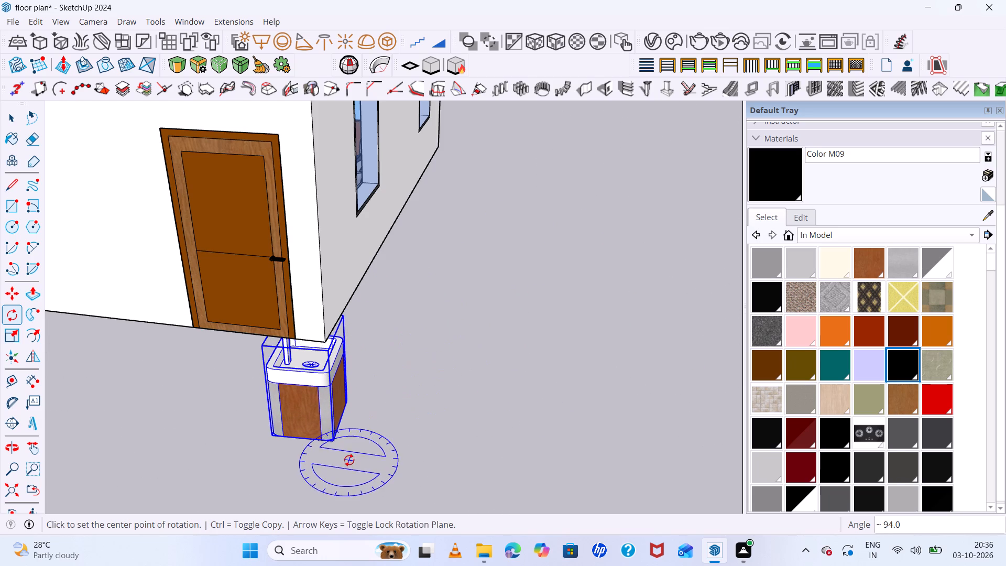
Move the washbasin group by its base corner from outside the house into the corner of the nearer tiled bathroom.
{"action": "key", "text": "m"}
{"action": "left_click", "coordinate": [270, 436]}
{"action": "scroll", "coordinate": [468, 443], "scroll_direction": "down", "scroll_amount": 12}
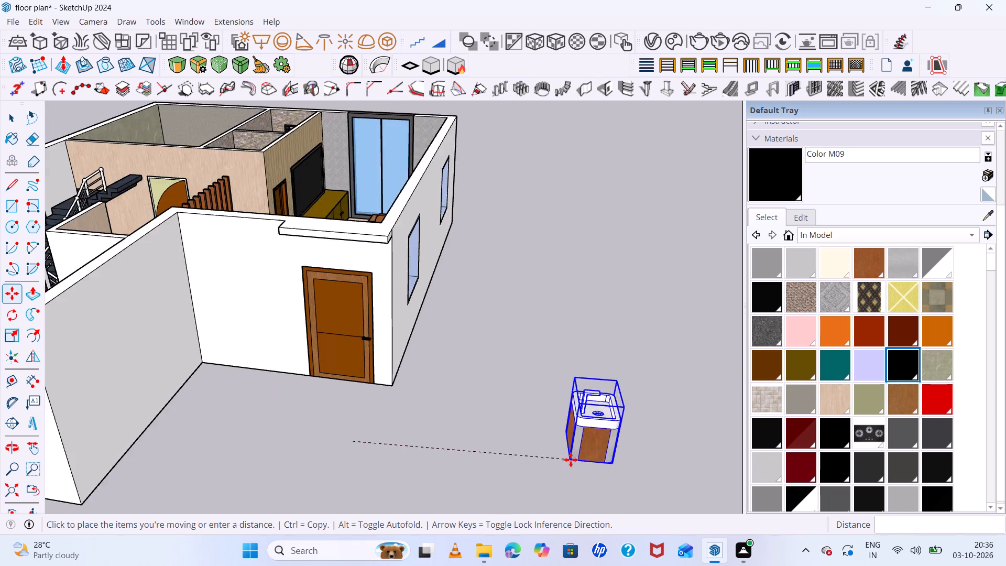
{"action": "scroll", "coordinate": [571, 460], "scroll_direction": "down", "scroll_amount": 2}
{"action": "scroll", "coordinate": [143, 182], "scroll_direction": "up", "scroll_amount": 5}
{"action": "scroll", "coordinate": [301, 350], "scroll_direction": "up", "scroll_amount": 3}
{"action": "scroll", "coordinate": [334, 303], "scroll_direction": "down", "scroll_amount": 6}
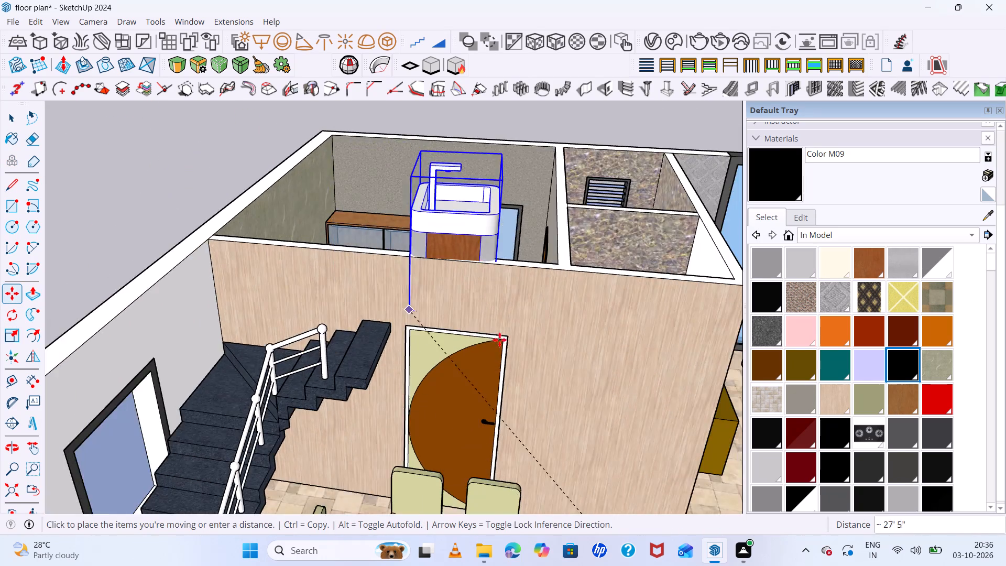
{"action": "scroll", "coordinate": [525, 351], "scroll_direction": "down", "scroll_amount": 5}
{"action": "scroll", "coordinate": [591, 340], "scroll_direction": "up", "scroll_amount": 11}
{"action": "middle_click_drag", "start_coordinate": [538, 333], "coordinate": [440, 565]}
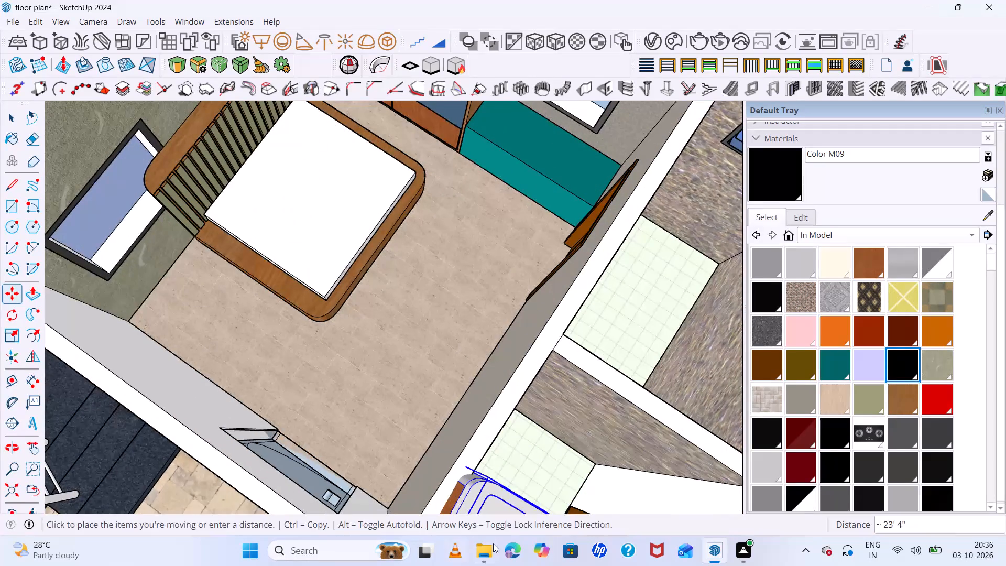
{"action": "scroll", "coordinate": [517, 463], "scroll_direction": "up", "scroll_amount": 4}
{"action": "scroll", "coordinate": [354, 427], "scroll_direction": "down", "scroll_amount": 6}
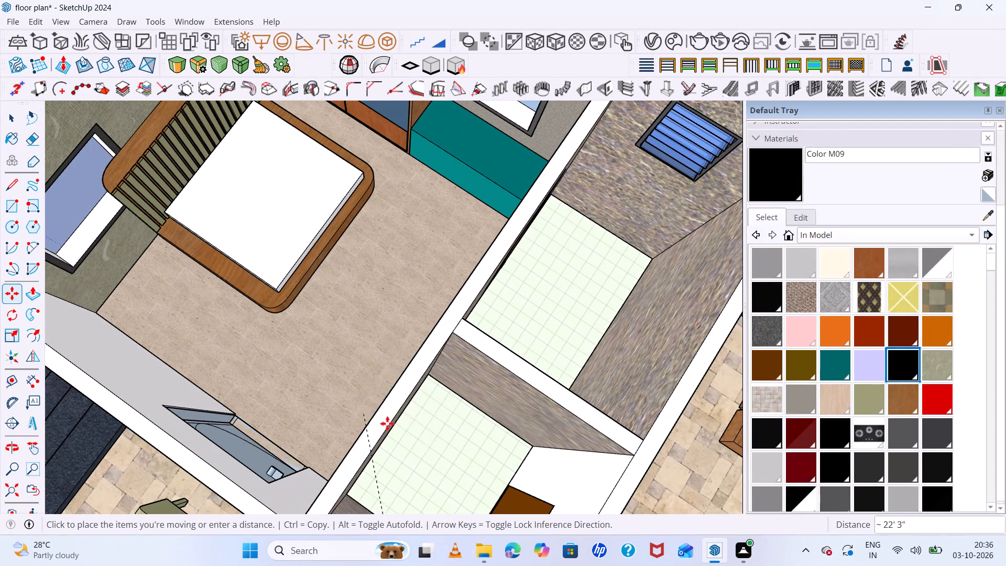
{"action": "middle_click_drag", "start_coordinate": [386, 490], "coordinate": [351, 407]}
{"action": "scroll", "coordinate": [352, 437], "scroll_direction": "up", "scroll_amount": 5}
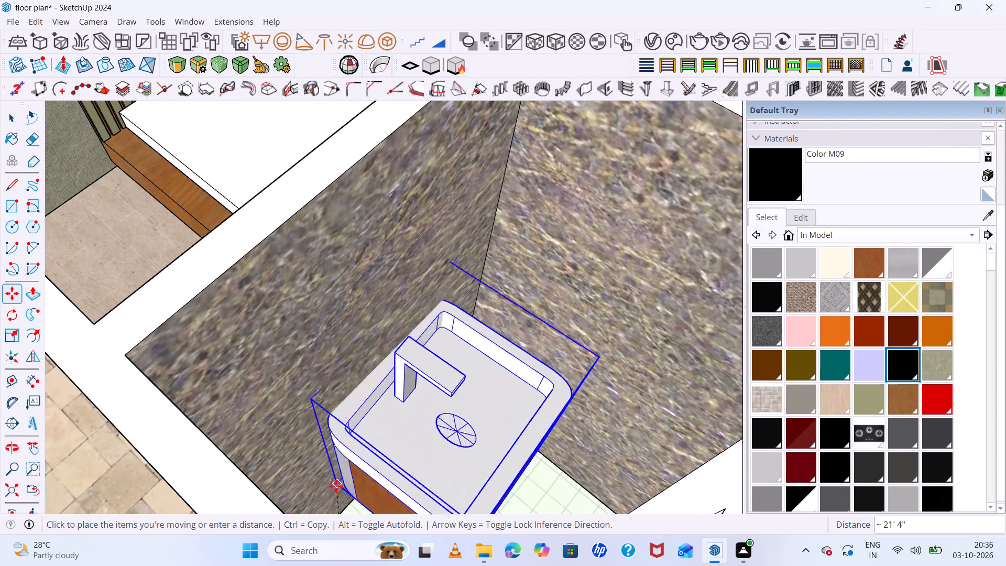
{"action": "scroll", "coordinate": [313, 429], "scroll_direction": "down", "scroll_amount": 11}
{"action": "middle_click_drag", "start_coordinate": [322, 427], "coordinate": [289, 478]}
{"action": "scroll", "coordinate": [295, 453], "scroll_direction": "up", "scroll_amount": 3}
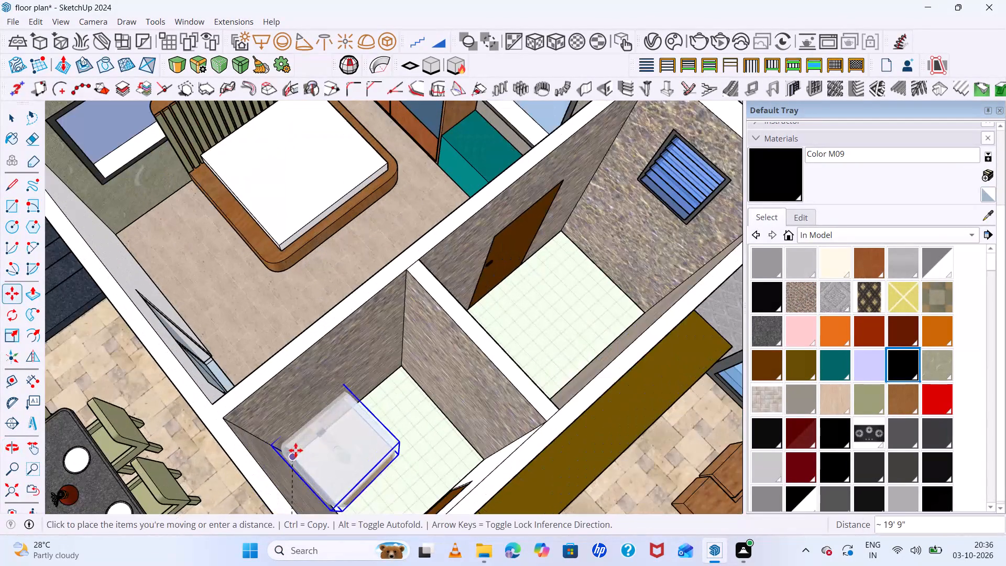
{"action": "left_click", "coordinate": [293, 452]}
Shift the washbasin group slightly by its front base corner to adjust its place in the bathroom corner.
{"action": "scroll", "coordinate": [362, 469], "scroll_direction": "down", "scroll_amount": 1}
{"action": "middle_click_drag", "start_coordinate": [364, 471], "coordinate": [278, 431]}
{"action": "scroll", "coordinate": [332, 432], "scroll_direction": "up", "scroll_amount": 6}
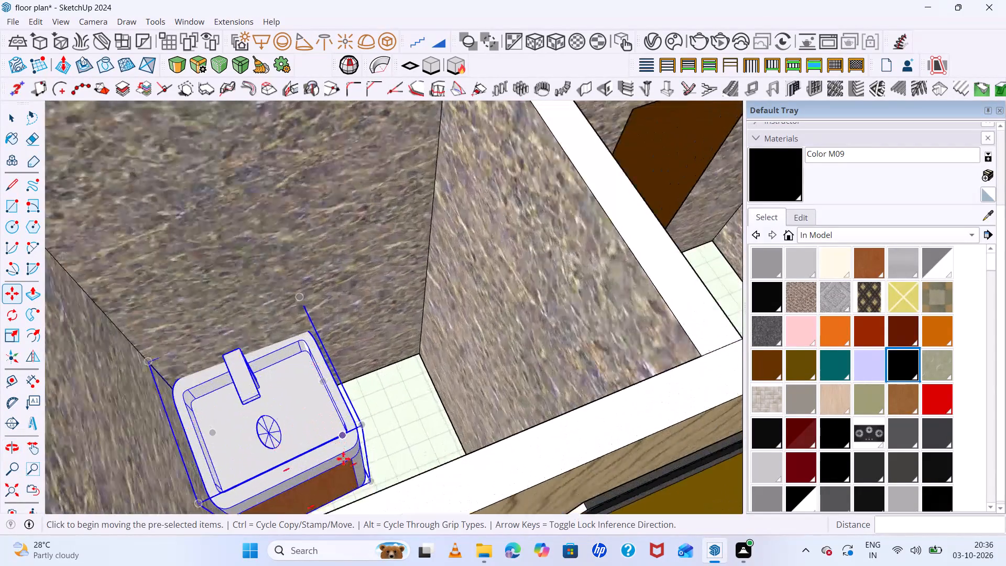
{"action": "scroll", "coordinate": [365, 474], "scroll_direction": "up", "scroll_amount": 4}
{"action": "triple_click", "coordinate": [370, 486]}
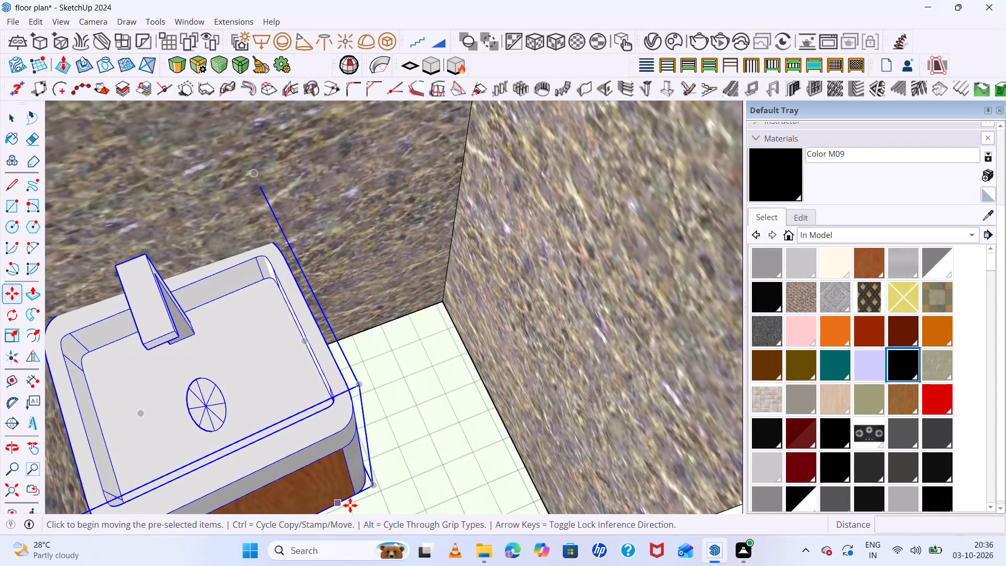
{"action": "left_click", "coordinate": [379, 485]}
{"action": "left_click", "coordinate": [368, 485]}
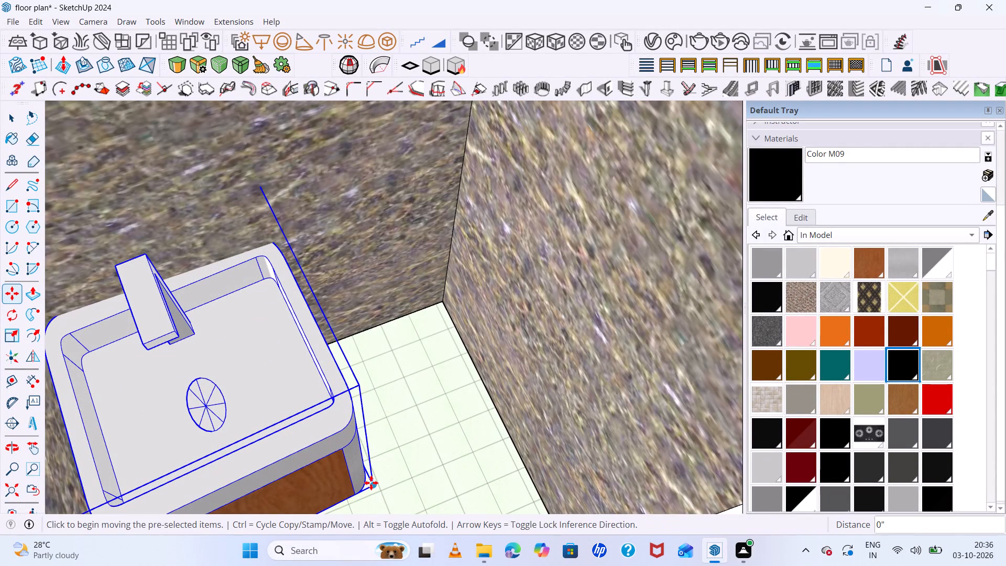
{"action": "left_click", "coordinate": [371, 484]}
{"action": "left_click", "coordinate": [395, 511]}
Rotate the washbasin group 6.7° on the floor plane about its corner, bringing it in line with the bathroom walls.
{"action": "scroll", "coordinate": [294, 372], "scroll_direction": "down", "scroll_amount": 3}
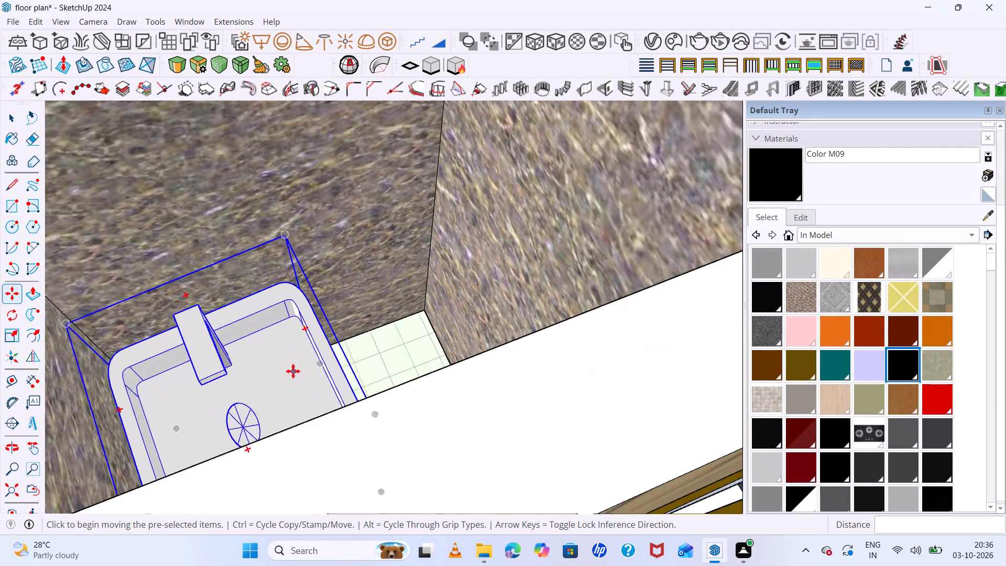
{"action": "scroll", "coordinate": [293, 371], "scroll_direction": "down", "scroll_amount": 5}
{"action": "middle_click_drag", "start_coordinate": [300, 373], "coordinate": [278, 472]}
{"action": "scroll", "coordinate": [302, 396], "scroll_direction": "up", "scroll_amount": 6}
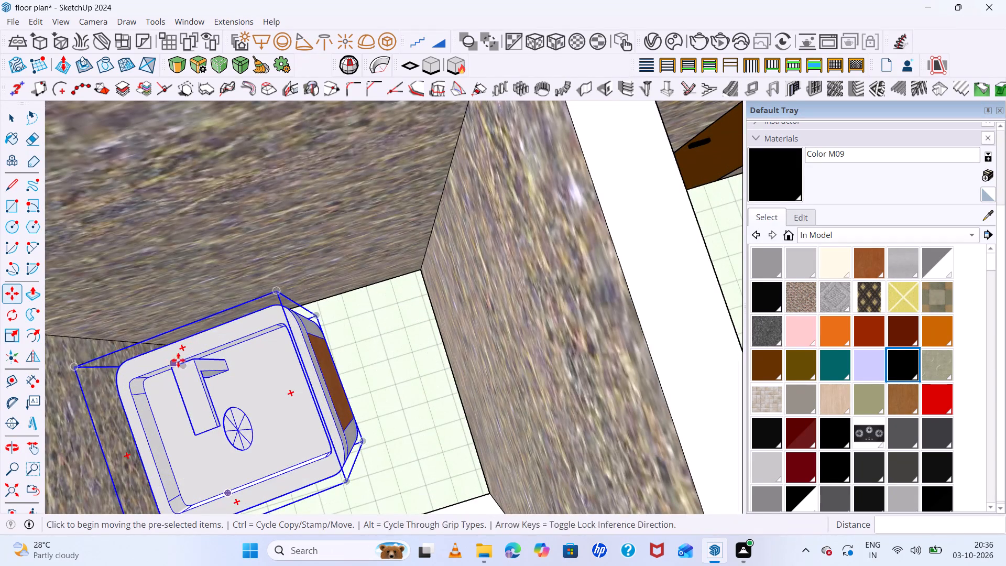
{"action": "key", "text": "q"}
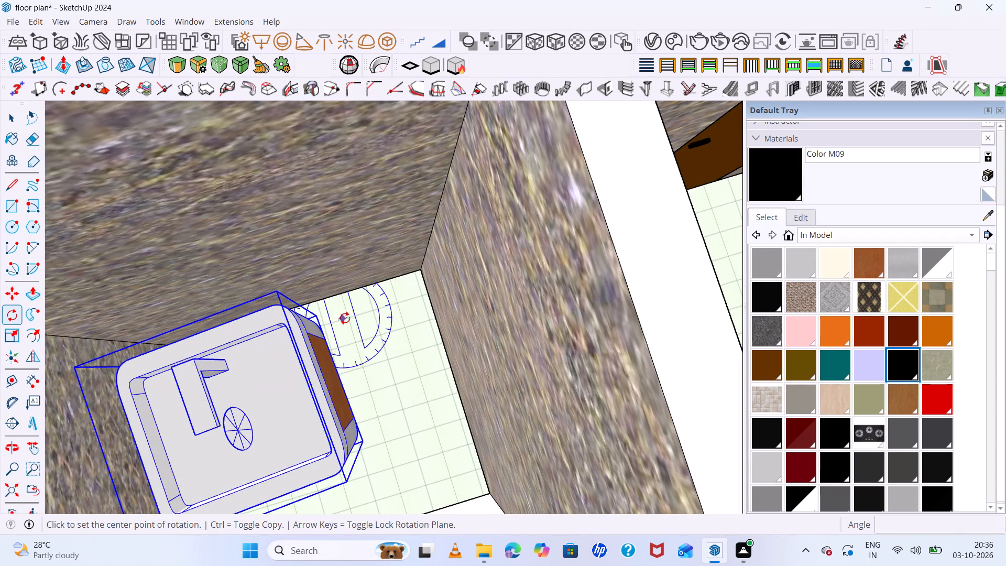
{"action": "left_click", "coordinate": [320, 315]}
{"action": "left_click", "coordinate": [382, 314]}
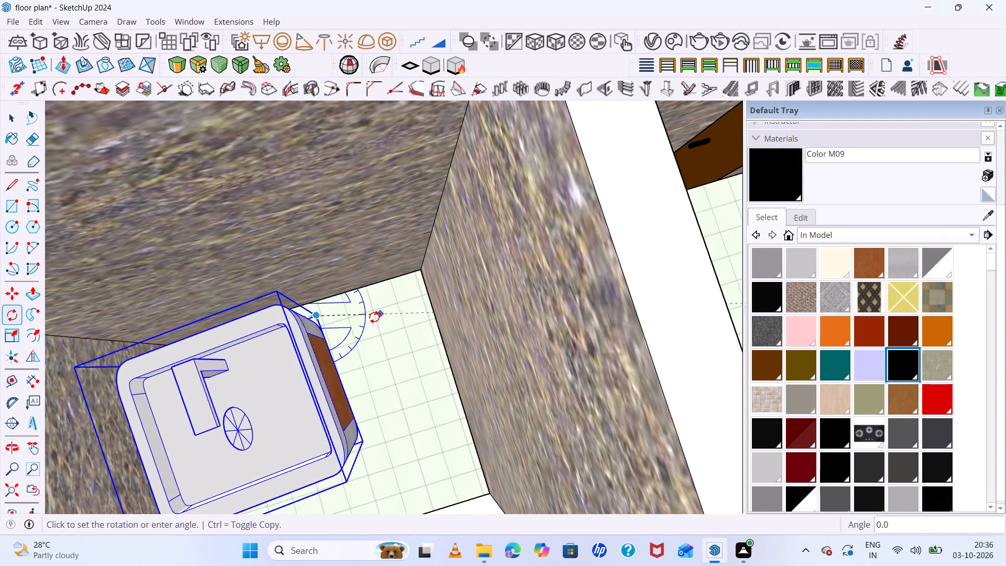
{"action": "left_click", "coordinate": [373, 321]}
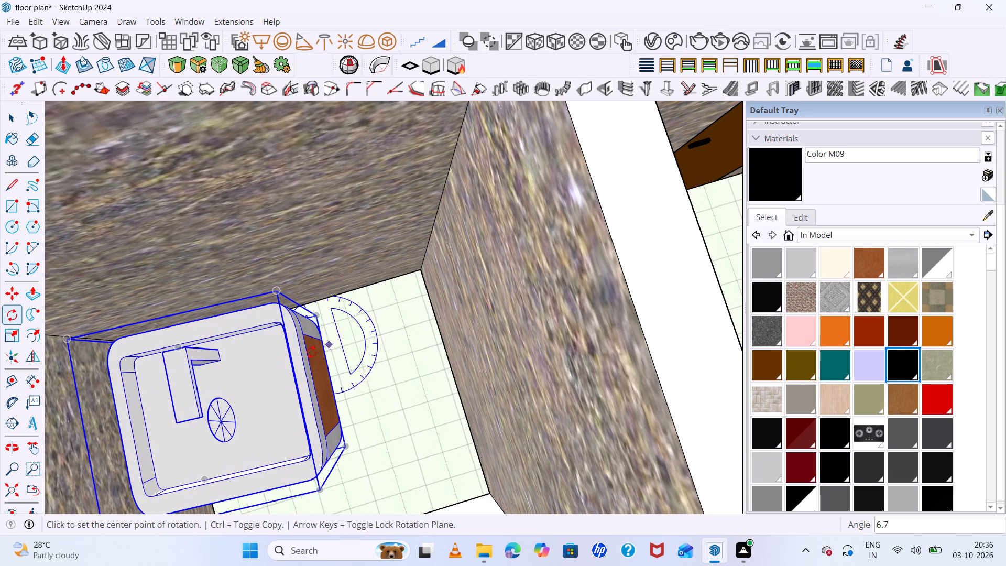
Scale the washbasin group down to 0.78 in height, about 0.76 along red and 0.55 along green.
{"action": "key", "text": "s"}
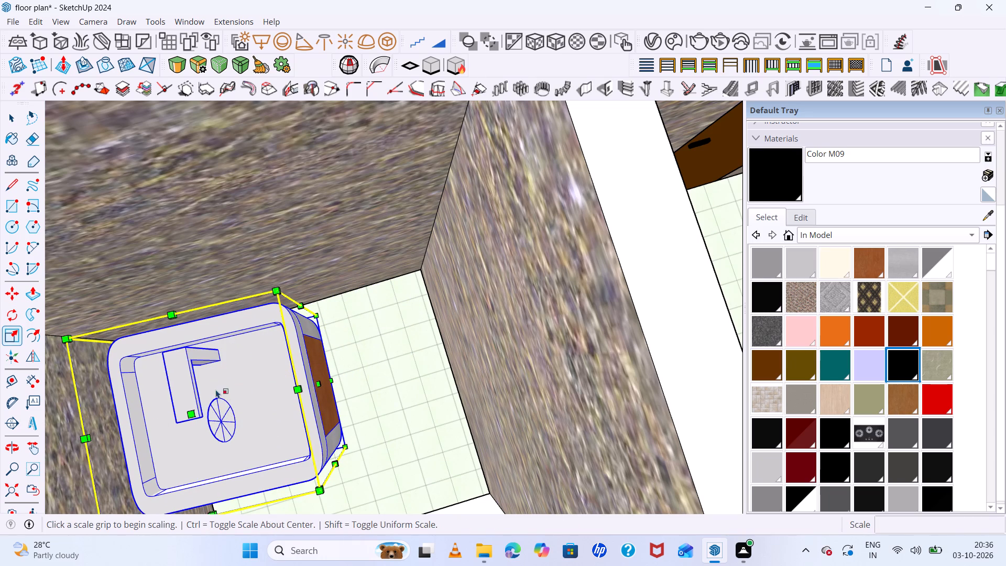
{"action": "left_click", "coordinate": [191, 415]}
{"action": "left_click", "coordinate": [217, 424]}
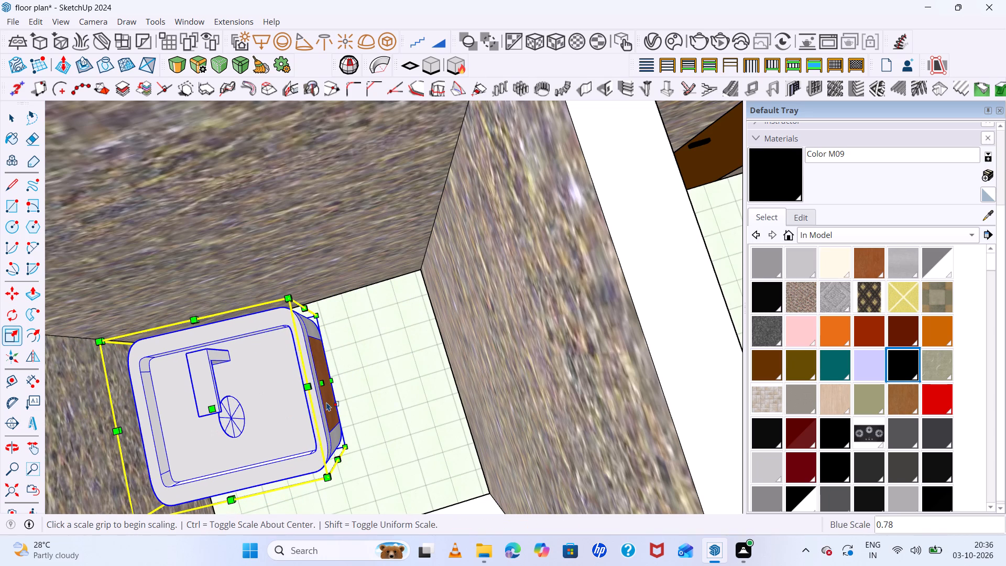
{"action": "double_click", "coordinate": [326, 382]}
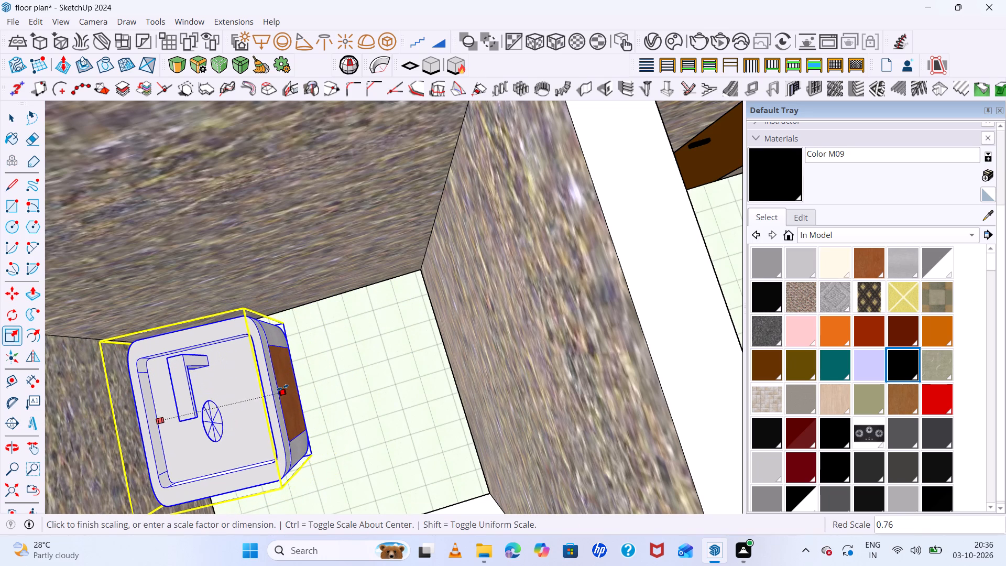
{"action": "left_click", "coordinate": [282, 387]}
{"action": "middle_click_drag", "start_coordinate": [285, 404], "coordinate": [270, 362]}
{"action": "left_click", "coordinate": [220, 465]}
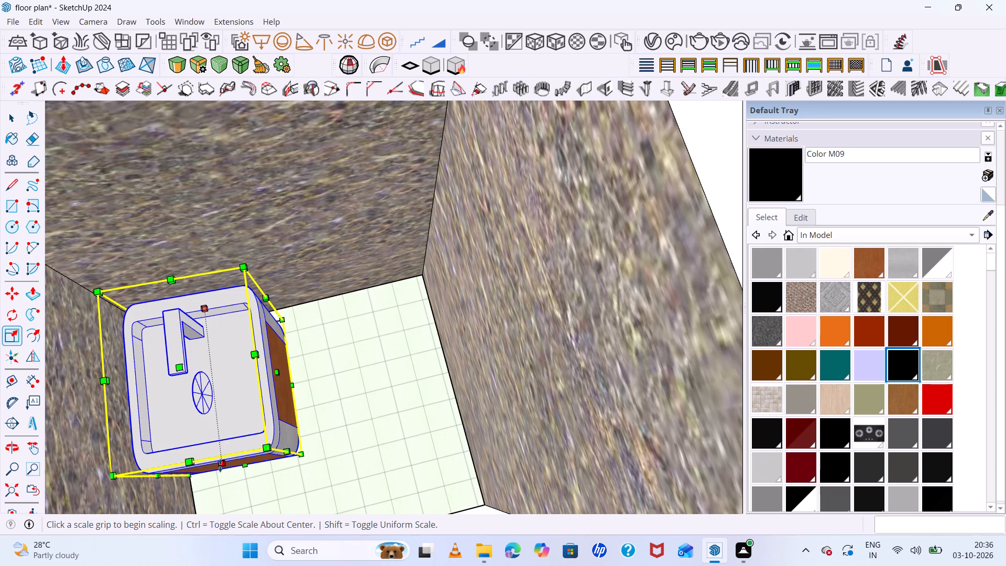
{"action": "left_click", "coordinate": [206, 394]}
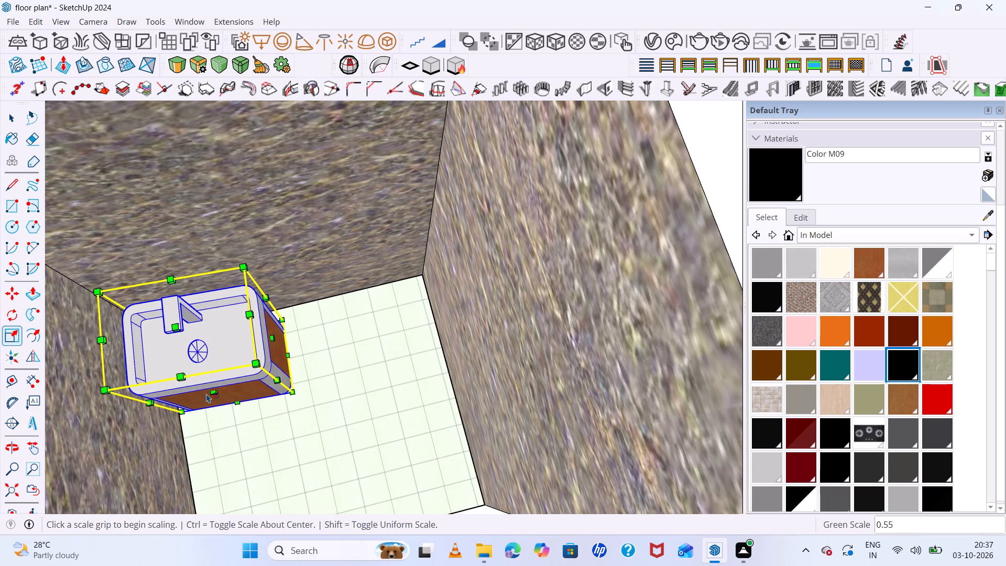
Copy the washbasin group about 6' into the matching corner of the adjacent bathroom.
{"action": "scroll", "coordinate": [327, 341], "scroll_direction": "up", "scroll_amount": 3}
{"action": "scroll", "coordinate": [277, 347], "scroll_direction": "down", "scroll_amount": 4}
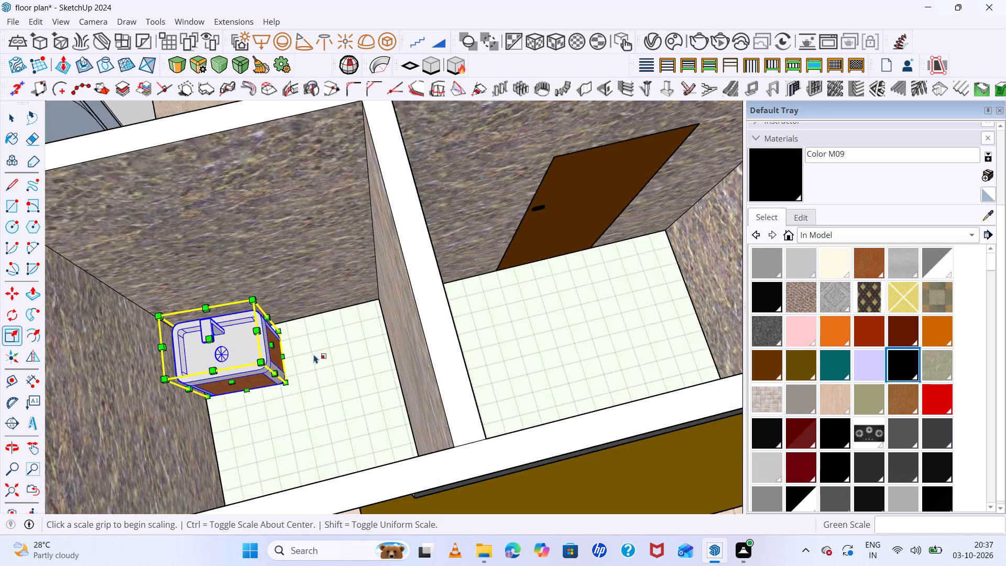
{"action": "scroll", "coordinate": [314, 354], "scroll_direction": "down", "scroll_amount": 8}
{"action": "middle_click_drag", "start_coordinate": [311, 362], "coordinate": [326, 369]}
{"action": "scroll", "coordinate": [268, 363], "scroll_direction": "up", "scroll_amount": 6}
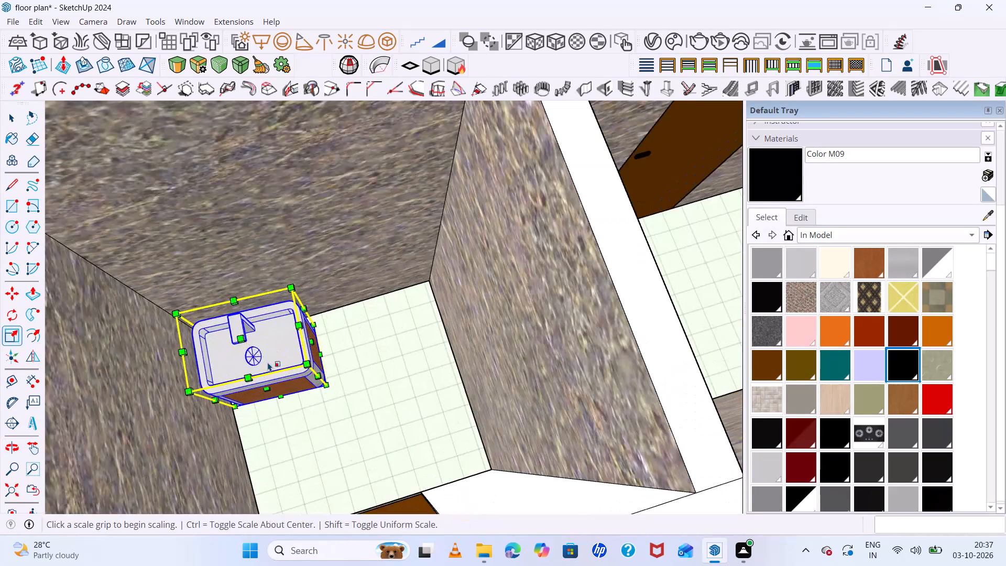
{"action": "scroll", "coordinate": [268, 362], "scroll_direction": "up", "scroll_amount": 4}
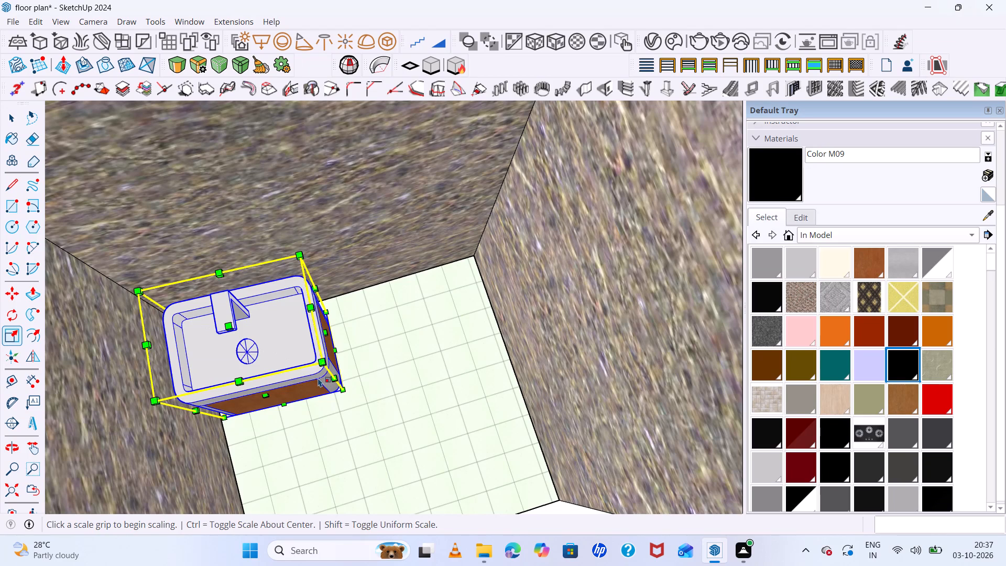
{"action": "key", "text": "m"}
{"action": "left_click", "coordinate": [289, 375]}
{"action": "scroll", "coordinate": [389, 377], "scroll_direction": "down", "scroll_amount": 6}
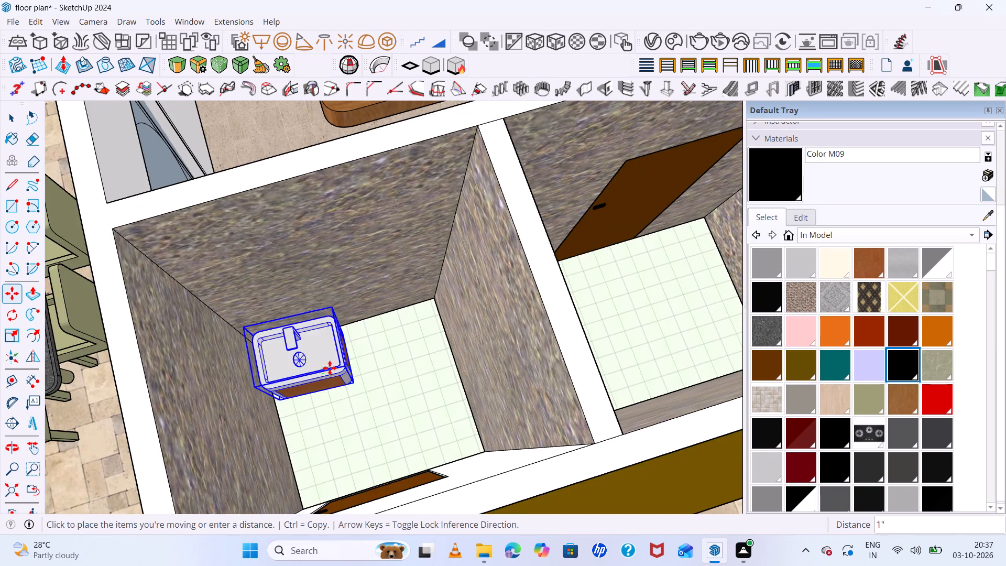
{"action": "scroll", "coordinate": [292, 362], "scroll_direction": "down", "scroll_amount": 5}
{"action": "scroll", "coordinate": [526, 309], "scroll_direction": "up", "scroll_amount": 9}
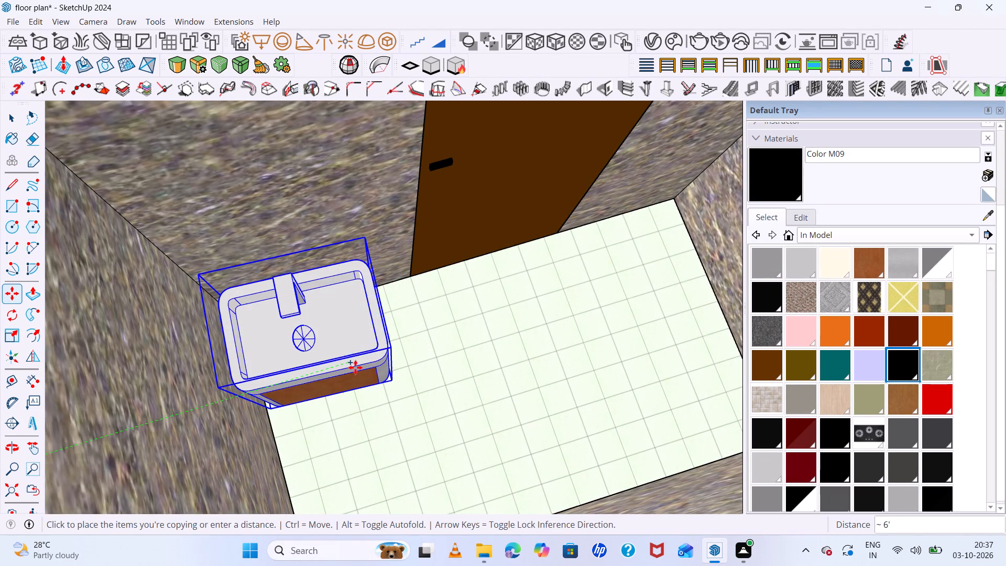
{"action": "left_click", "coordinate": [352, 358]}
Rotate the copied washbasin about 3.4° on the floor plane around a point on the adjacent bathroom's floor.
{"action": "scroll", "coordinate": [306, 336], "scroll_direction": "down", "scroll_amount": 6}
{"action": "scroll", "coordinate": [340, 365], "scroll_direction": "up", "scroll_amount": 1}
{"action": "middle_click_drag", "start_coordinate": [339, 349], "coordinate": [288, 291]}
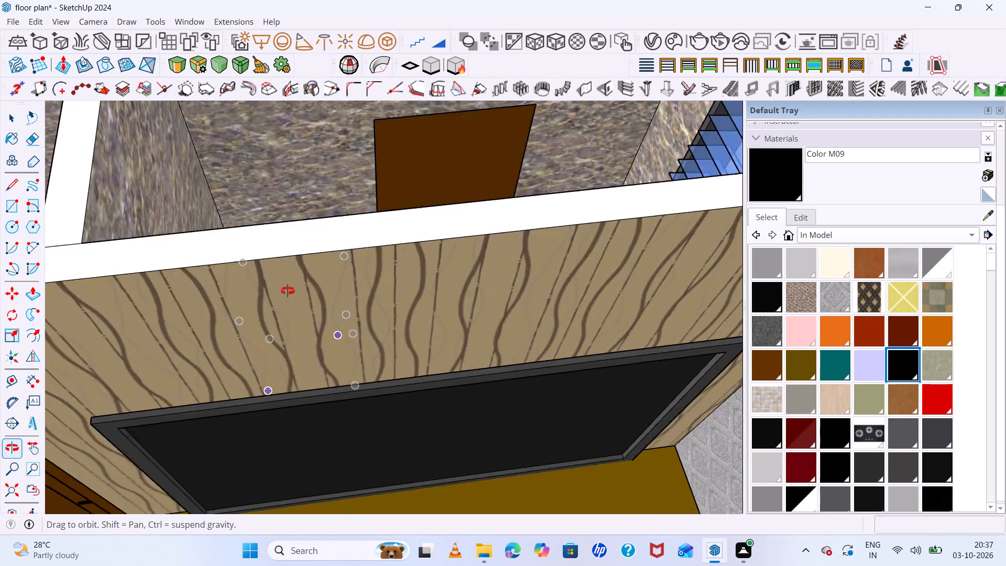
{"action": "middle_click_drag", "start_coordinate": [288, 291], "coordinate": [236, 356]}
{"action": "middle_click_drag", "start_coordinate": [217, 361], "coordinate": [203, 362]}
{"action": "scroll", "coordinate": [310, 358], "scroll_direction": "up", "scroll_amount": 10}
{"action": "scroll", "coordinate": [336, 360], "scroll_direction": "down", "scroll_amount": 9}
{"action": "middle_click_drag", "start_coordinate": [360, 364], "coordinate": [400, 384]}
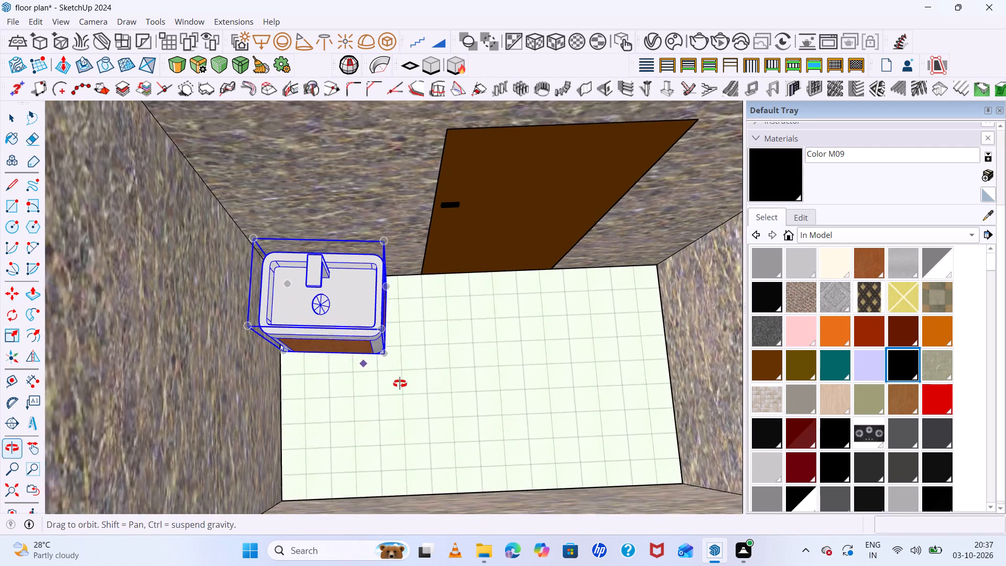
{"action": "middle_click_drag", "start_coordinate": [400, 384], "coordinate": [412, 386]}
{"action": "key", "text": "q"}
{"action": "left_click", "coordinate": [486, 382]}
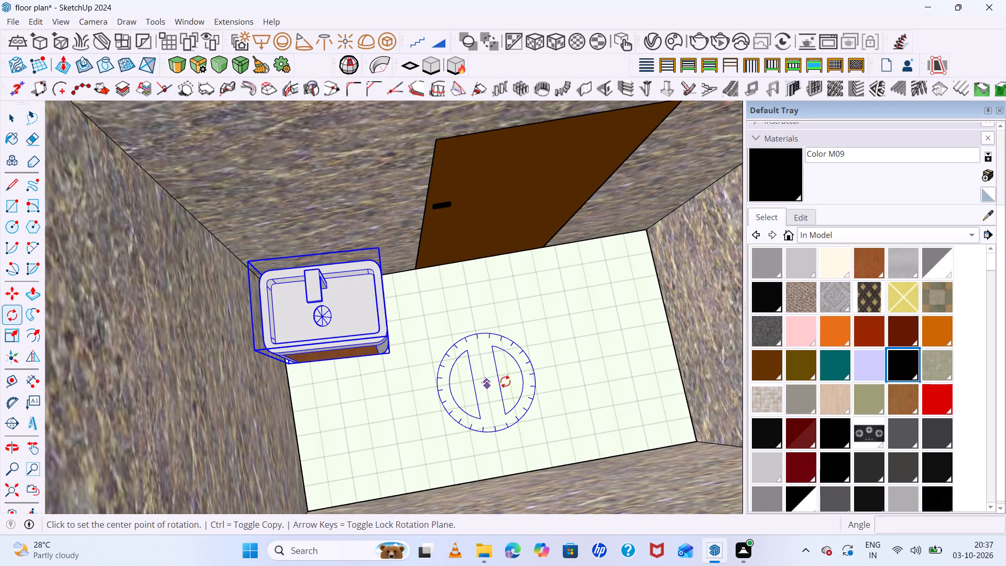
{"action": "left_click", "coordinate": [618, 373]}
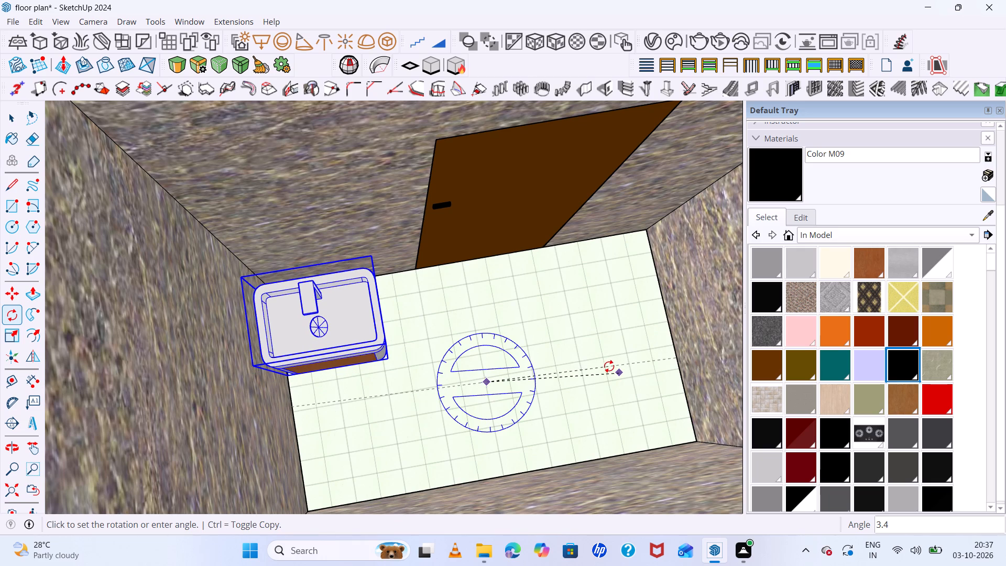
{"action": "double_click", "coordinate": [609, 366]}
Nudge the copied washbasin by its back corner toward the adjacent bathroom's wall corner.
{"action": "scroll", "coordinate": [297, 308], "scroll_direction": "up", "scroll_amount": 4}
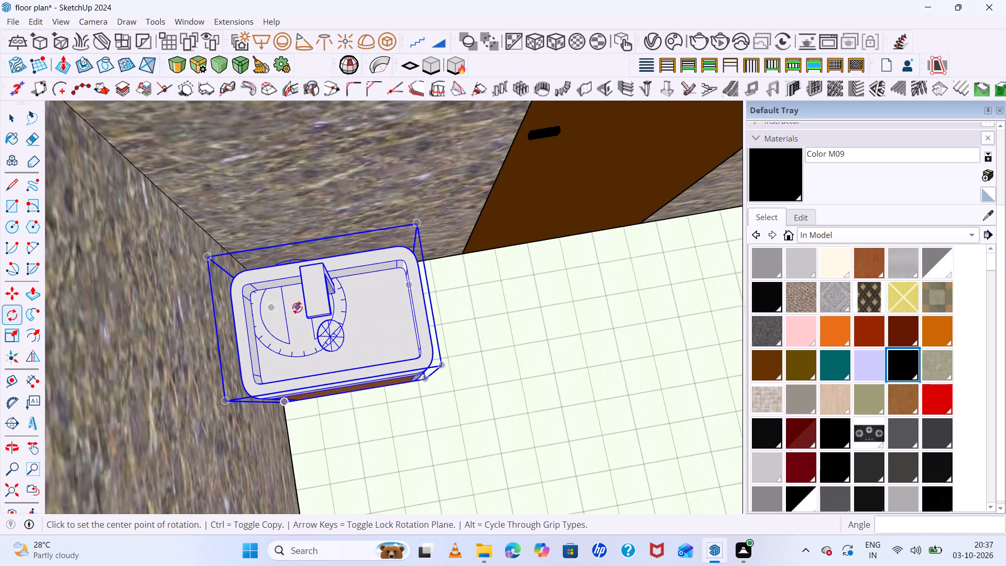
{"action": "scroll", "coordinate": [297, 308], "scroll_direction": "up", "scroll_amount": 1}
{"action": "key", "text": "m"}
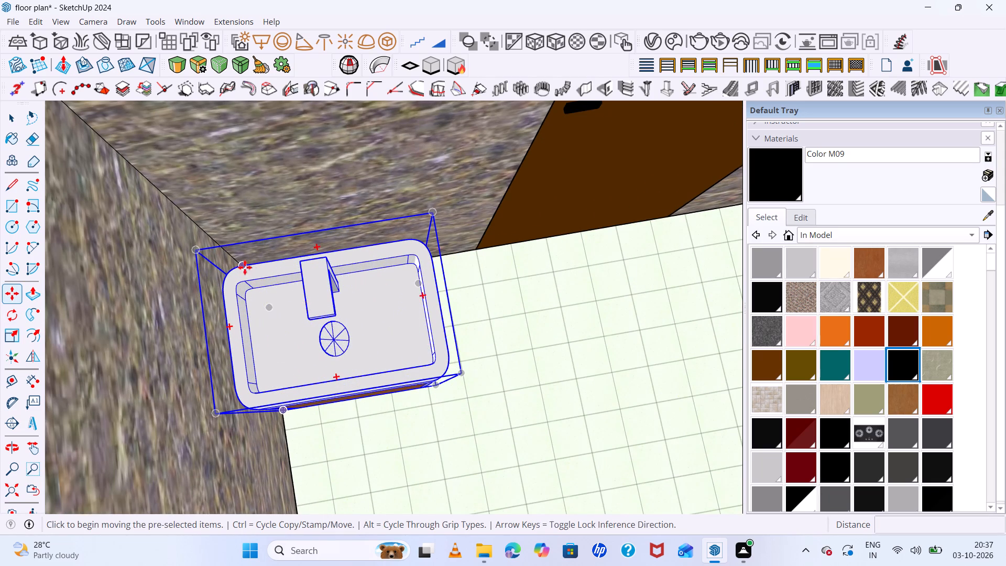
{"action": "scroll", "coordinate": [237, 267], "scroll_direction": "up", "scroll_amount": 2}
{"action": "left_click", "coordinate": [235, 268]}
{"action": "left_click", "coordinate": [237, 260]}
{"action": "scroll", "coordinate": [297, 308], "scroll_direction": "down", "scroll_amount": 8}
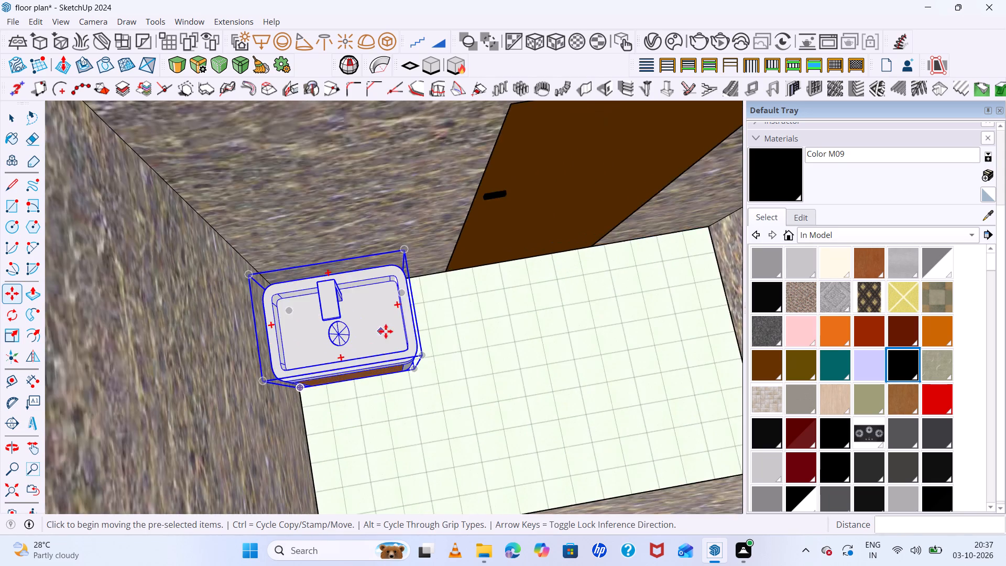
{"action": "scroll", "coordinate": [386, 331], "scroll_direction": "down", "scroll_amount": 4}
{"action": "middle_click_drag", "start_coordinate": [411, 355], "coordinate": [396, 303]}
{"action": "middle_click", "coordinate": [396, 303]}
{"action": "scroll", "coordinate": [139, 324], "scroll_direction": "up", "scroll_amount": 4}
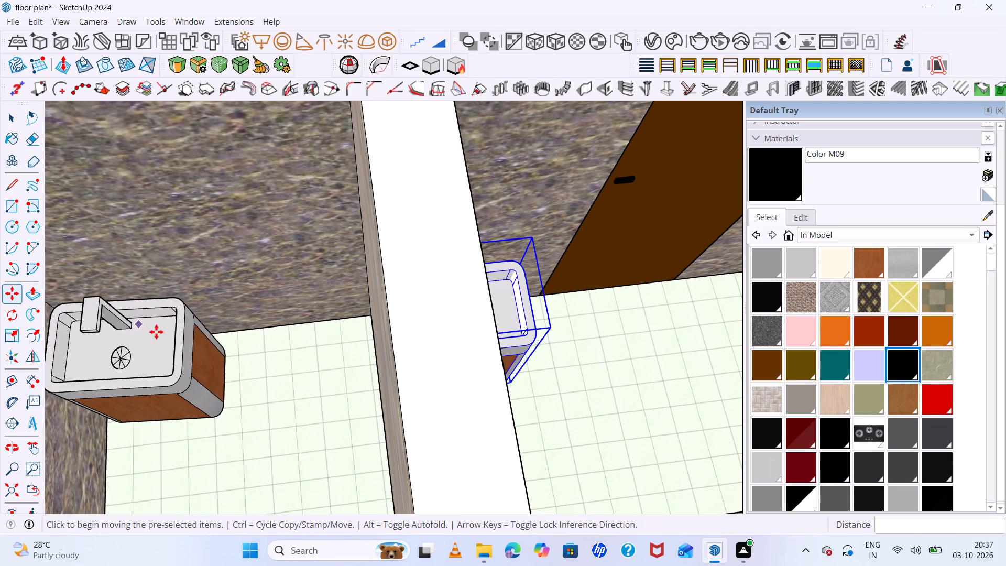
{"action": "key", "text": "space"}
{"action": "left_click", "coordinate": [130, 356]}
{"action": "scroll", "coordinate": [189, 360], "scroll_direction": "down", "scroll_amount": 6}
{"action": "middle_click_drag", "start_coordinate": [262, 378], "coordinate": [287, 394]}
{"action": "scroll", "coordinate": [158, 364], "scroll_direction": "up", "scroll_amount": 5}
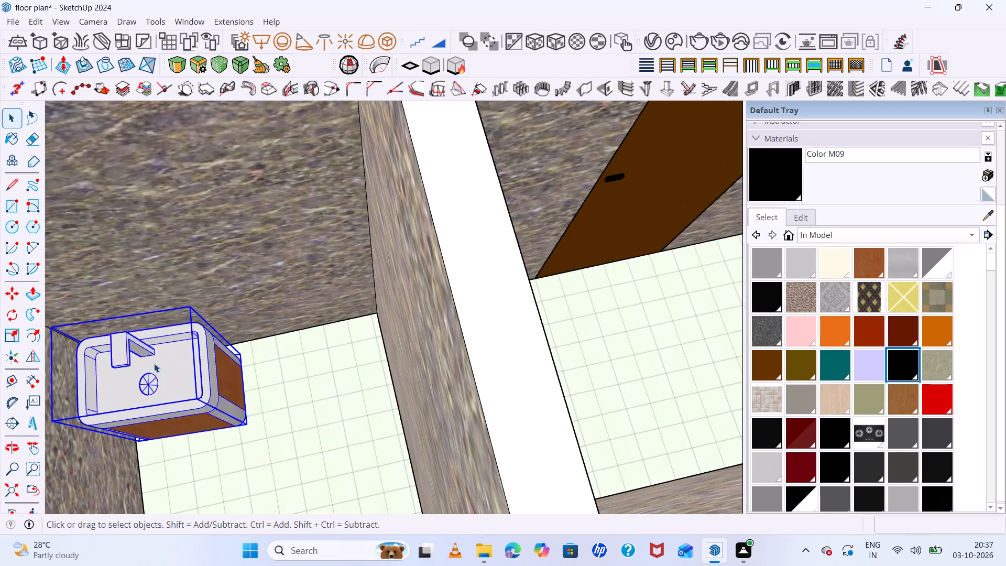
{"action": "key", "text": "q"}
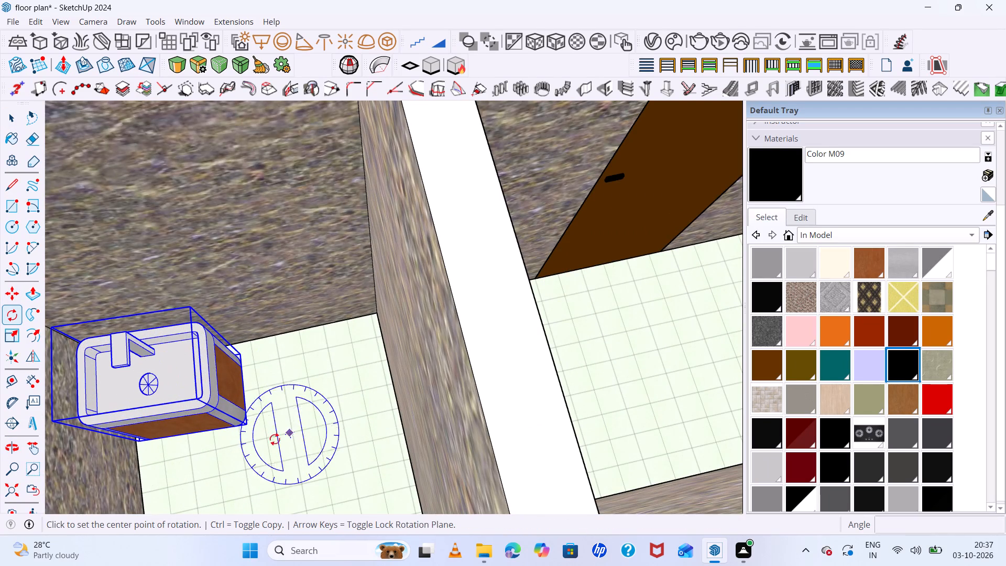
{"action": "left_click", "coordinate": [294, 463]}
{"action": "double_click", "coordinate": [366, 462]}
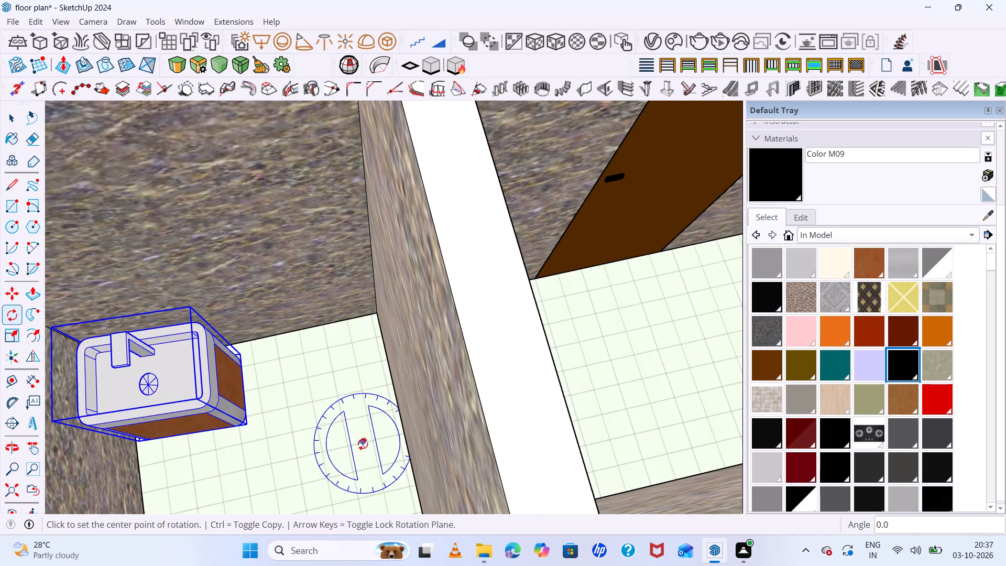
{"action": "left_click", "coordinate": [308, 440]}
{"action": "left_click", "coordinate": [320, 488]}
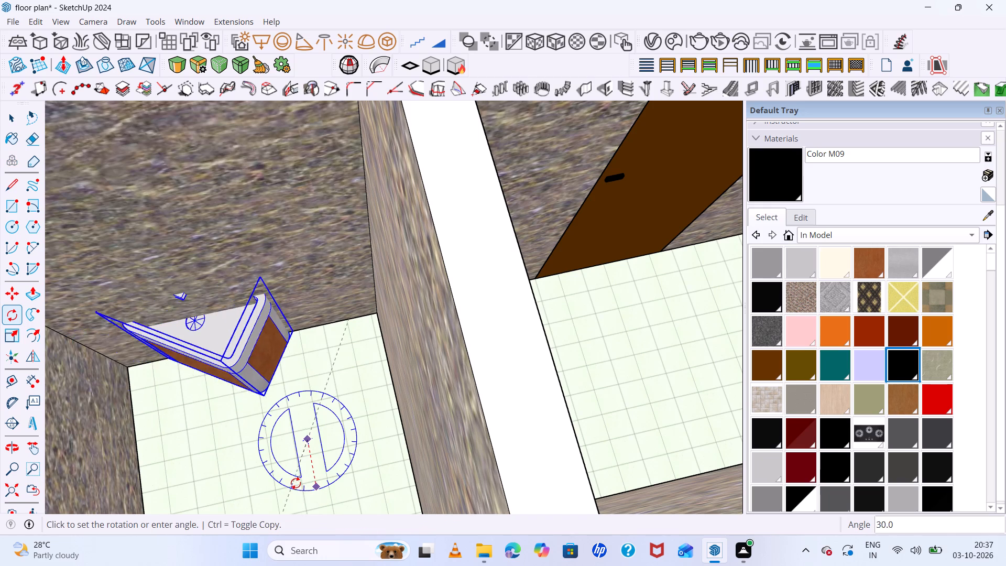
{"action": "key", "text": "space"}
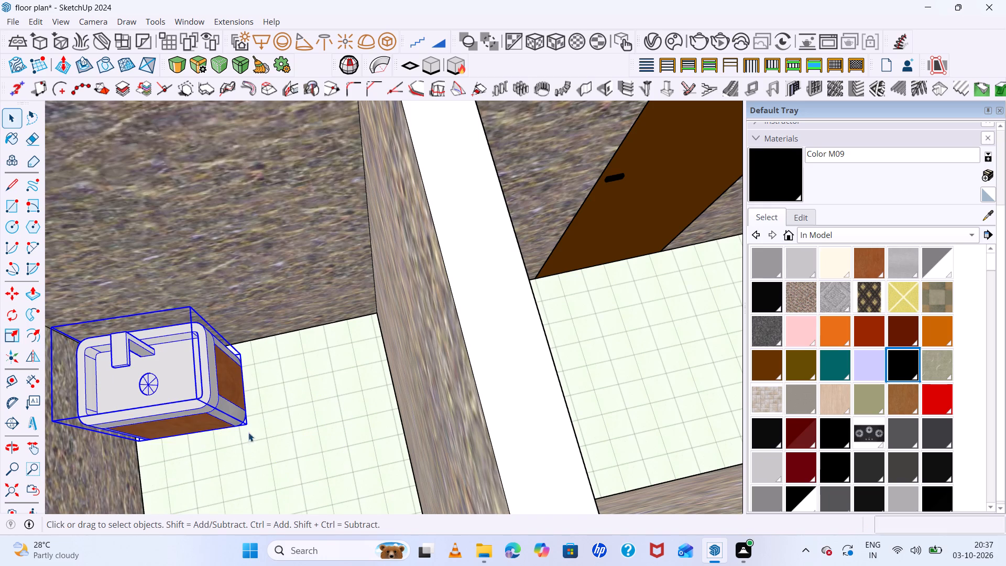
Delete the washbasin in the smaller bathroom.
{"action": "scroll", "coordinate": [194, 394], "scroll_direction": "up", "scroll_amount": 4}
{"action": "scroll", "coordinate": [196, 391], "scroll_direction": "down", "scroll_amount": 14}
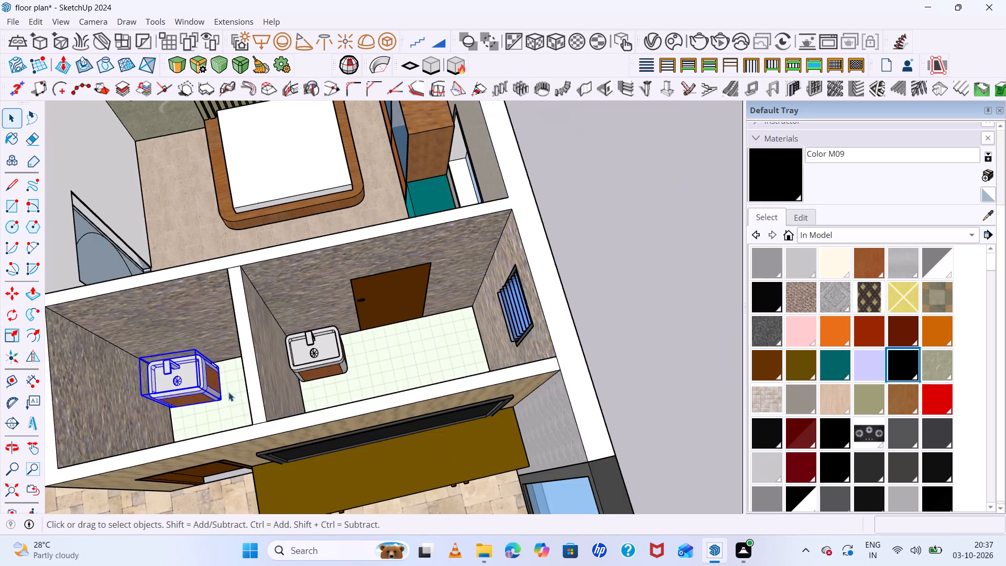
{"action": "middle_click_drag", "start_coordinate": [275, 409], "coordinate": [274, 431]}
{"action": "middle_click", "coordinate": [274, 431]}
{"action": "scroll", "coordinate": [213, 376], "scroll_direction": "up", "scroll_amount": 6}
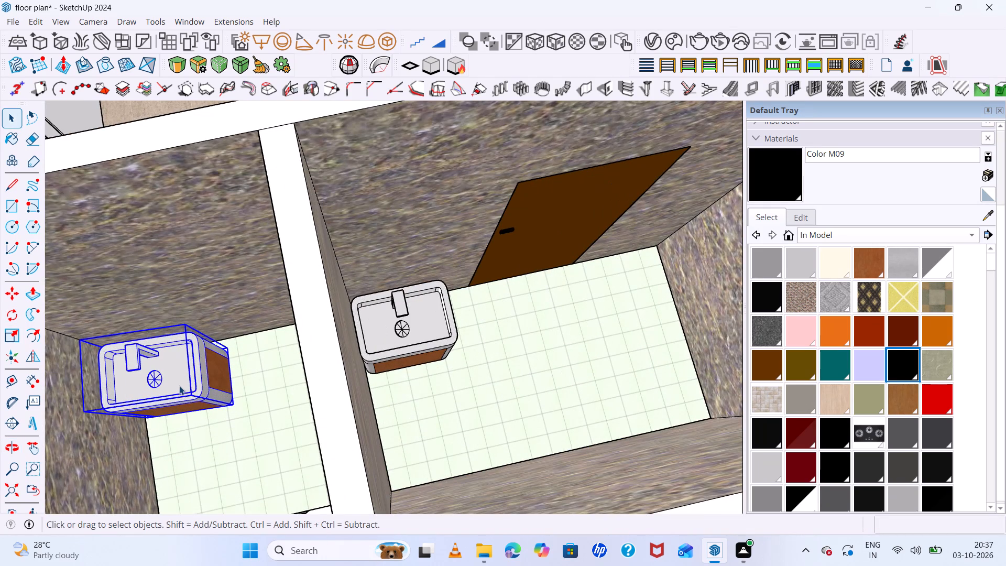
{"action": "key", "text": "Delete"}
Copy the larger bathroom's washbasin about 5' 3" along the green axis into the smaller bathroom's corner.
{"action": "left_click", "coordinate": [382, 355]}
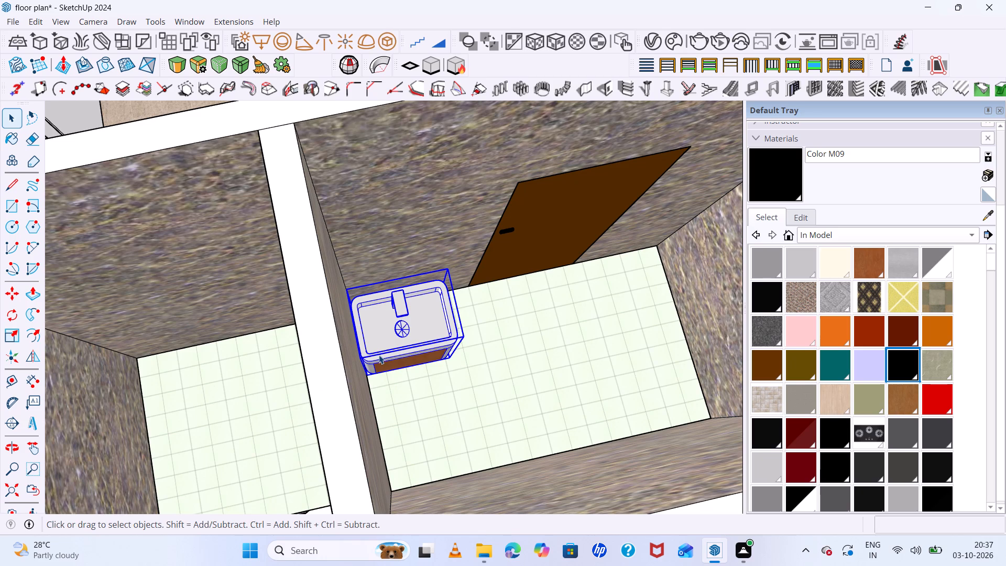
{"action": "key", "text": "m"}
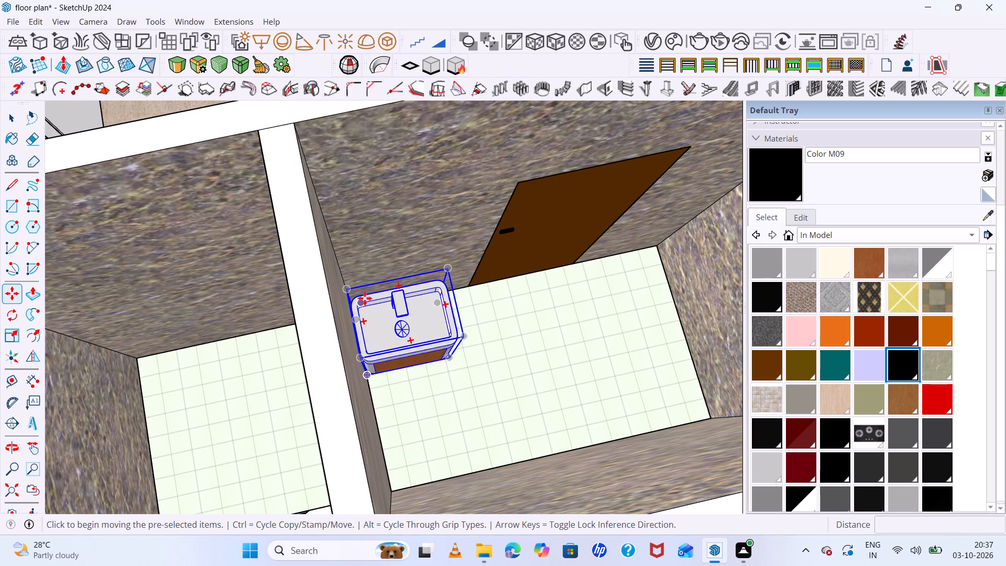
{"action": "left_click", "coordinate": [358, 299]}
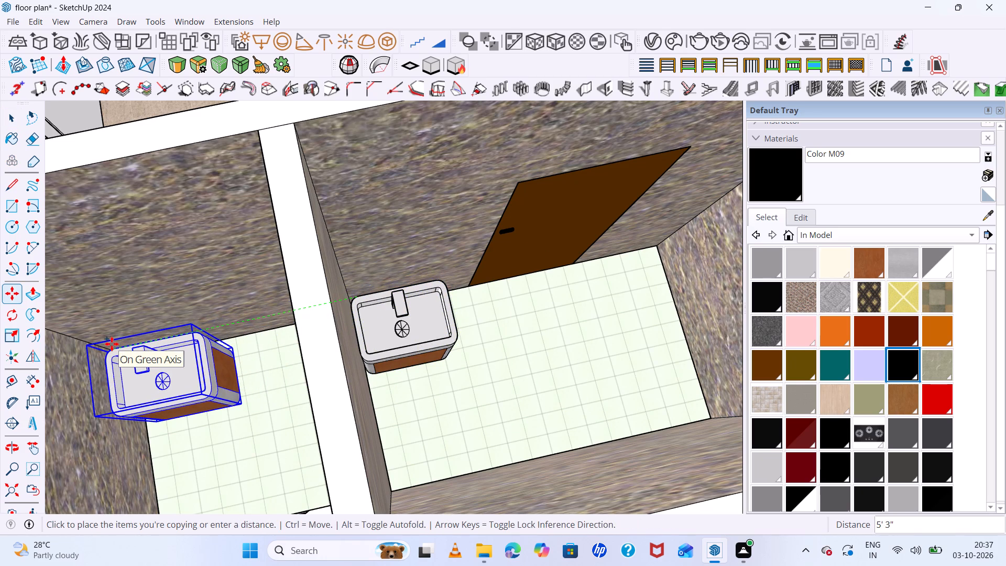
{"action": "left_click", "coordinate": [112, 344]}
{"action": "scroll", "coordinate": [194, 361], "scroll_direction": "down", "scroll_amount": 6}
{"action": "scroll", "coordinate": [270, 378], "scroll_direction": "down", "scroll_amount": 6}
{"action": "key", "text": "space"}
{"action": "left_click", "coordinate": [517, 312]}
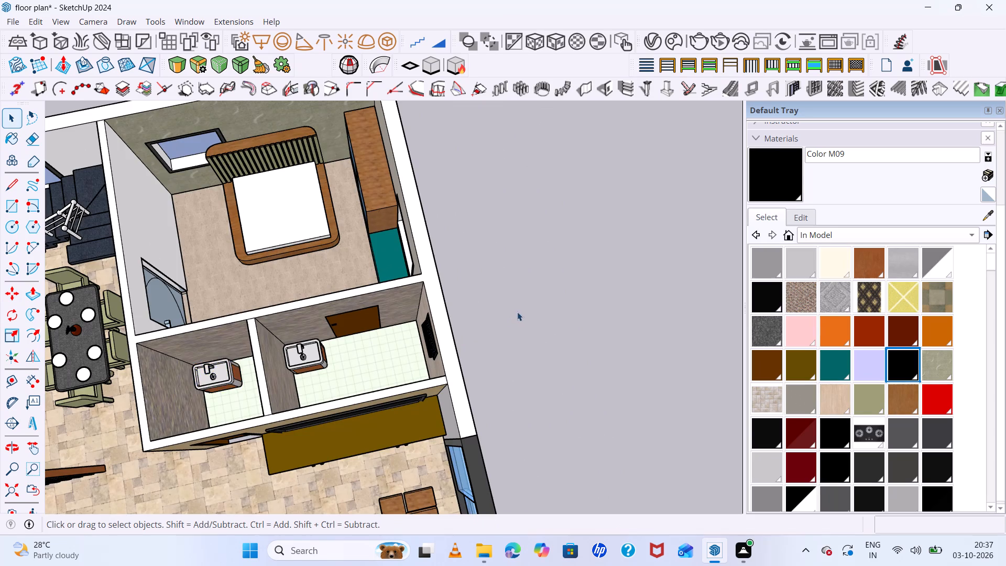
Move the larger bathroom's washbasin about 3" by its back corner toward the wall corner.
{"action": "scroll", "coordinate": [416, 302], "scroll_direction": "down", "scroll_amount": 6}
{"action": "scroll", "coordinate": [324, 324], "scroll_direction": "up", "scroll_amount": 6}
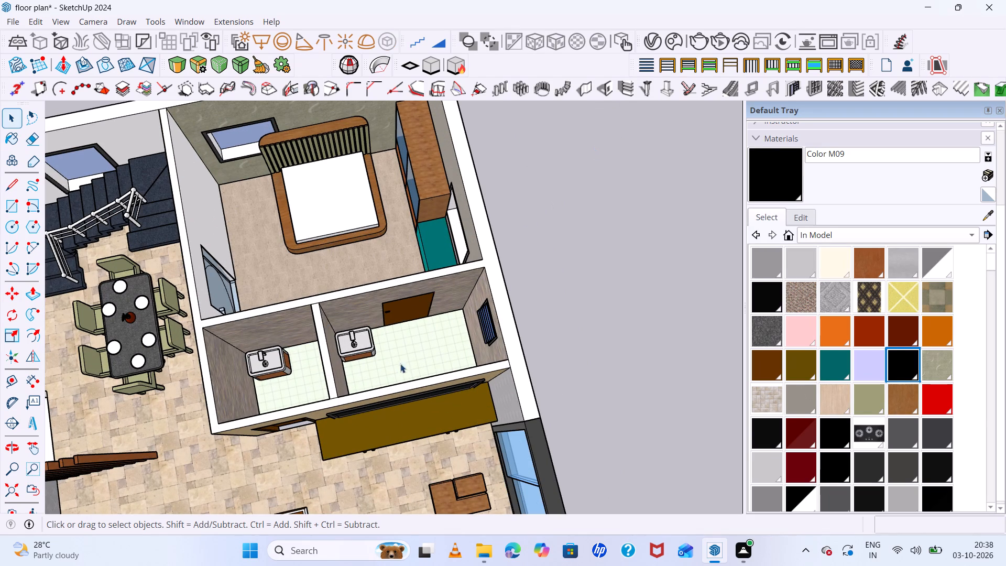
{"action": "scroll", "coordinate": [365, 349], "scroll_direction": "up", "scroll_amount": 4}
{"action": "middle_click_drag", "start_coordinate": [367, 364], "coordinate": [359, 409]}
{"action": "scroll", "coordinate": [359, 408], "scroll_direction": "up", "scroll_amount": 1}
{"action": "middle_click", "coordinate": [359, 409]}
{"action": "left_click", "coordinate": [353, 314]}
{"action": "scroll", "coordinate": [355, 329], "scroll_direction": "up", "scroll_amount": 6}
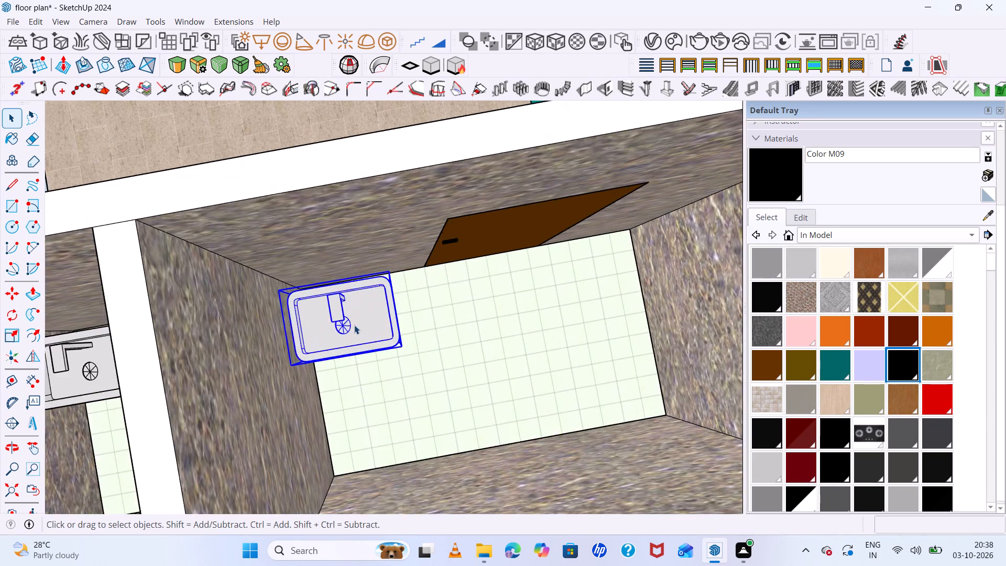
{"action": "scroll", "coordinate": [354, 325], "scroll_direction": "up", "scroll_amount": 6}
{"action": "middle_click_drag", "start_coordinate": [409, 341], "coordinate": [400, 357]}
{"action": "key", "text": "m"}
{"action": "scroll", "coordinate": [235, 268], "scroll_direction": "up", "scroll_amount": 2}
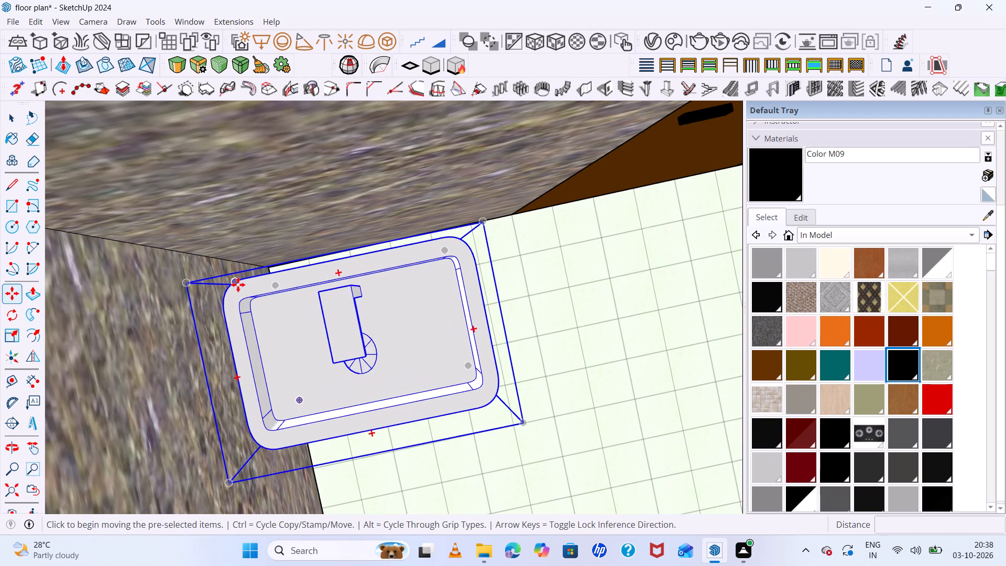
{"action": "left_click", "coordinate": [238, 285]}
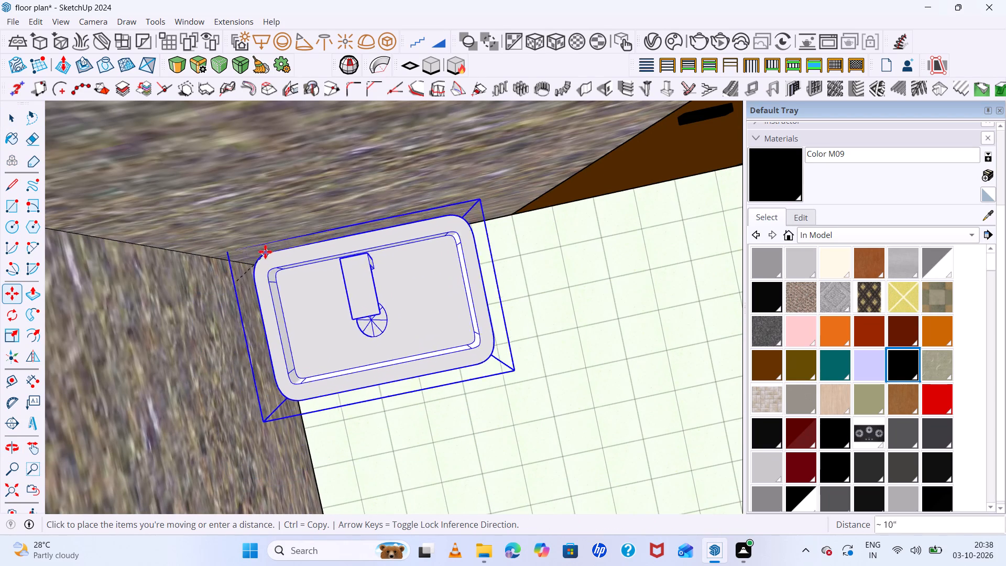
{"action": "left_click", "coordinate": [233, 254]}
Flip a mirrored copy of the larger bathroom's washbasin against the opposite wall, with the green plane offset about 1' 8".
{"action": "scroll", "coordinate": [236, 266], "scroll_direction": "down", "scroll_amount": 2}
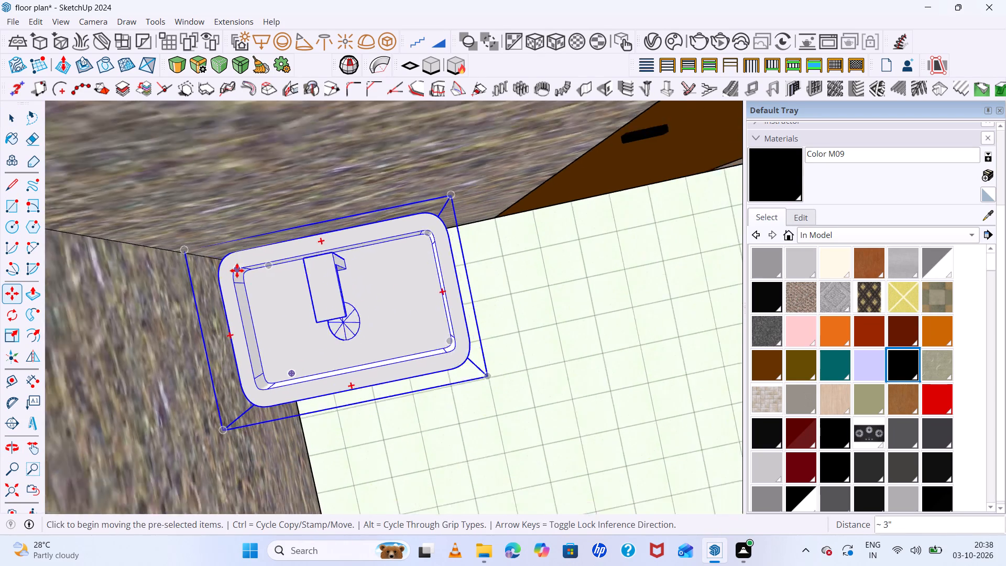
{"action": "scroll", "coordinate": [237, 270], "scroll_direction": "down", "scroll_amount": 3}
{"action": "middle_click_drag", "start_coordinate": [284, 288], "coordinate": [259, 159]}
{"action": "scroll", "coordinate": [334, 323], "scroll_direction": "down", "scroll_amount": 13}
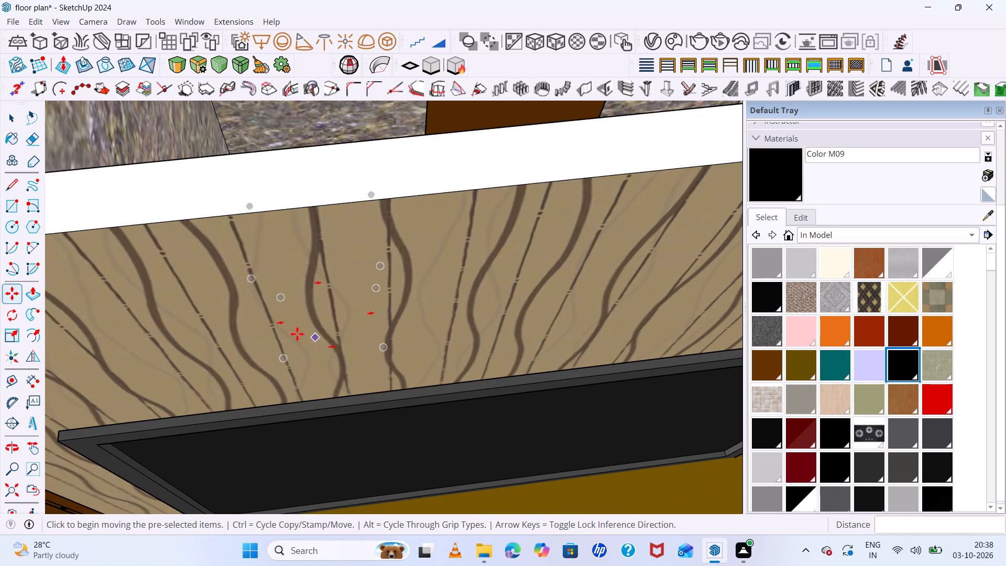
{"action": "double_click", "coordinate": [10, 494]}
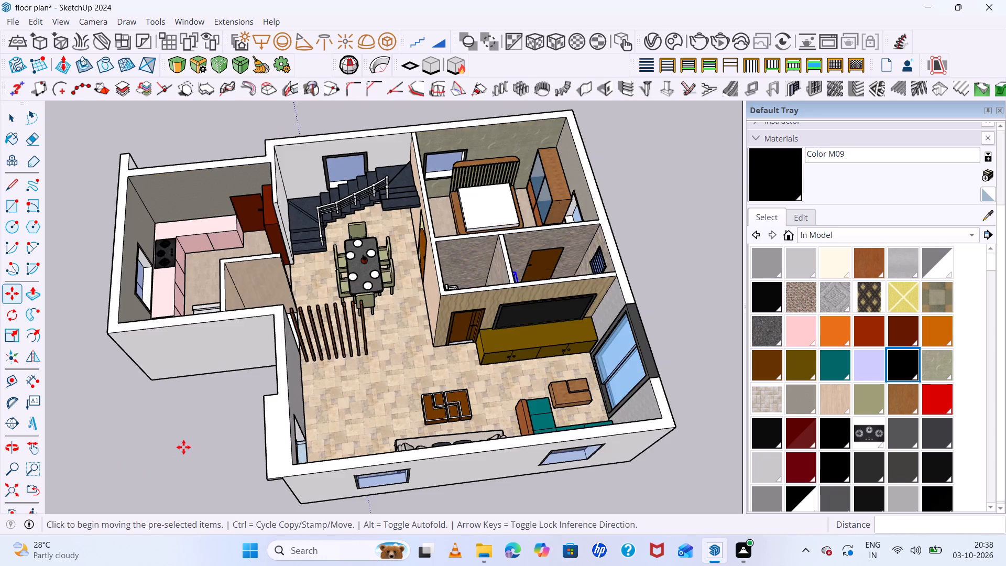
{"action": "scroll", "coordinate": [186, 445], "scroll_direction": "down", "scroll_amount": 4}
{"action": "scroll", "coordinate": [457, 389], "scroll_direction": "up", "scroll_amount": 6}
{"action": "scroll", "coordinate": [354, 369], "scroll_direction": "up", "scroll_amount": 4}
{"action": "scroll", "coordinate": [354, 369], "scroll_direction": "down", "scroll_amount": 13}
{"action": "scroll", "coordinate": [438, 336], "scroll_direction": "up", "scroll_amount": 2}
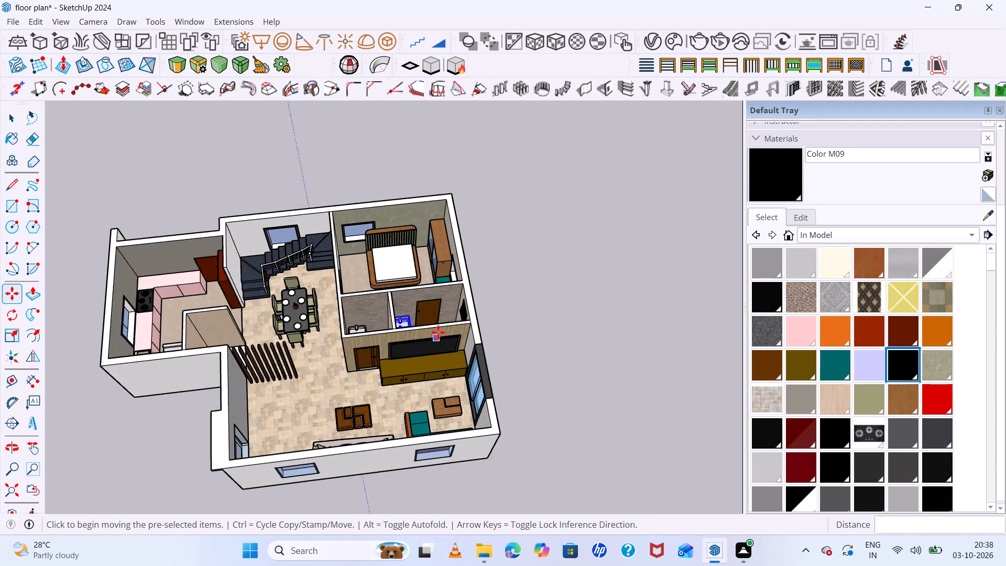
{"action": "scroll", "coordinate": [438, 332], "scroll_direction": "up", "scroll_amount": 12}
{"action": "middle_click_drag", "start_coordinate": [412, 348], "coordinate": [392, 427]}
{"action": "scroll", "coordinate": [360, 354], "scroll_direction": "up", "scroll_amount": 7}
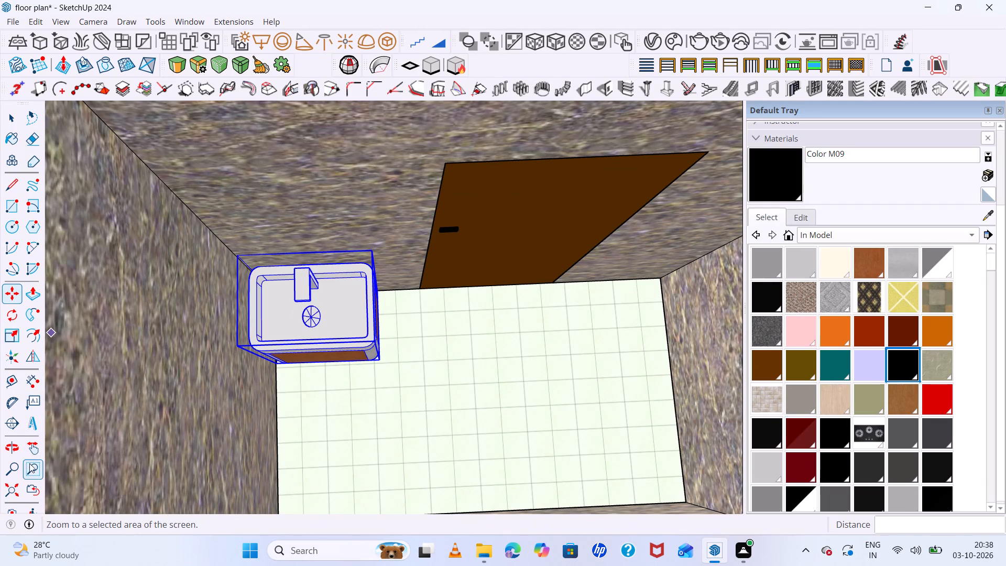
{"action": "left_click", "coordinate": [31, 364]}
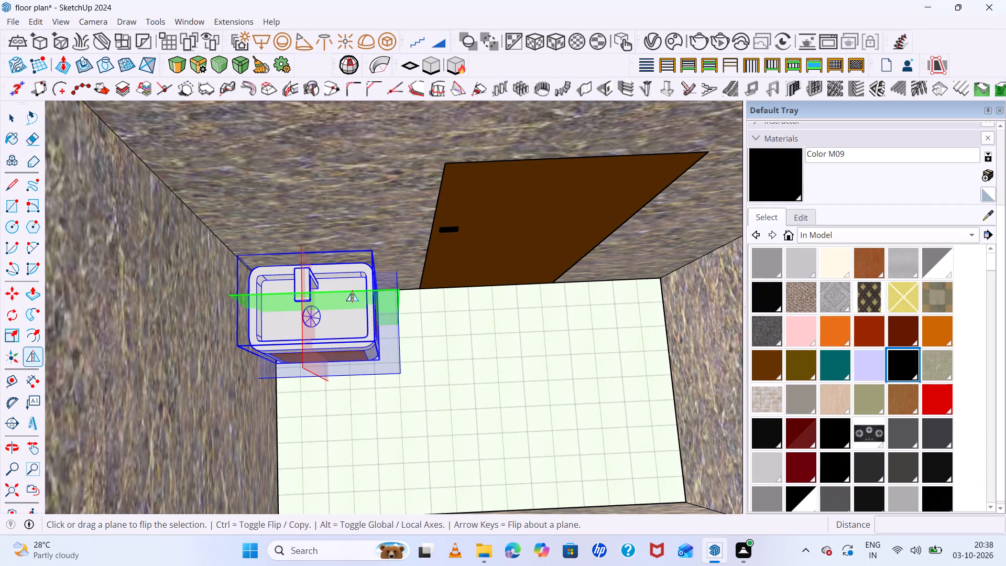
{"action": "left_click_drag", "start_coordinate": [352, 293], "coordinate": [340, 407]}
{"action": "scroll", "coordinate": [336, 360], "scroll_direction": "down", "scroll_amount": 6}
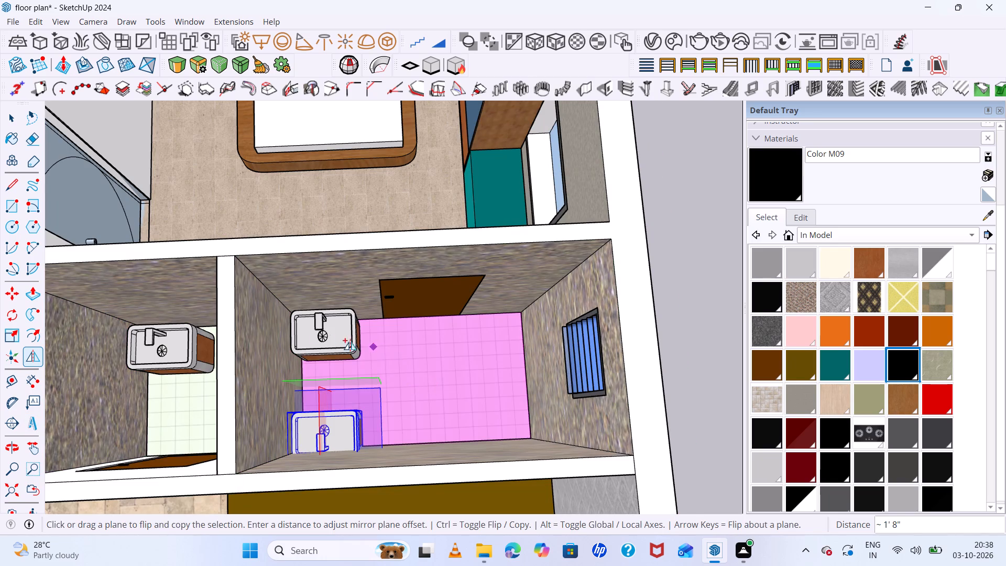
Delete the original washbasin beside the door wall in the larger bathroom.
{"action": "key", "text": "space"}
{"action": "left_click", "coordinate": [330, 319]}
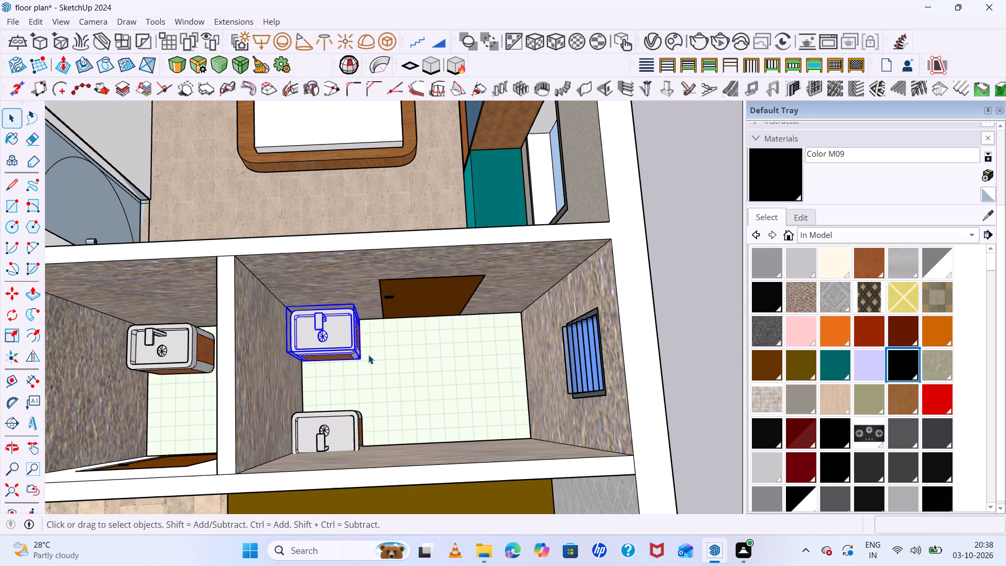
{"action": "key", "text": "Delete"}
Move the mirrored washbasin 3" out of the wall shared with the living room.
{"action": "left_click", "coordinate": [337, 431]}
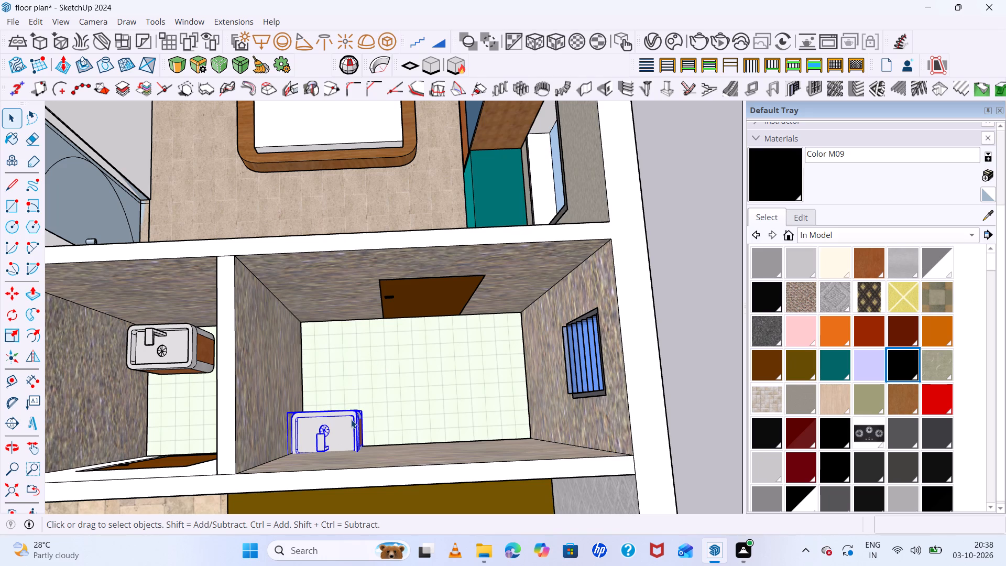
{"action": "key", "text": "m"}
{"action": "scroll", "coordinate": [349, 436], "scroll_direction": "up", "scroll_amount": 4}
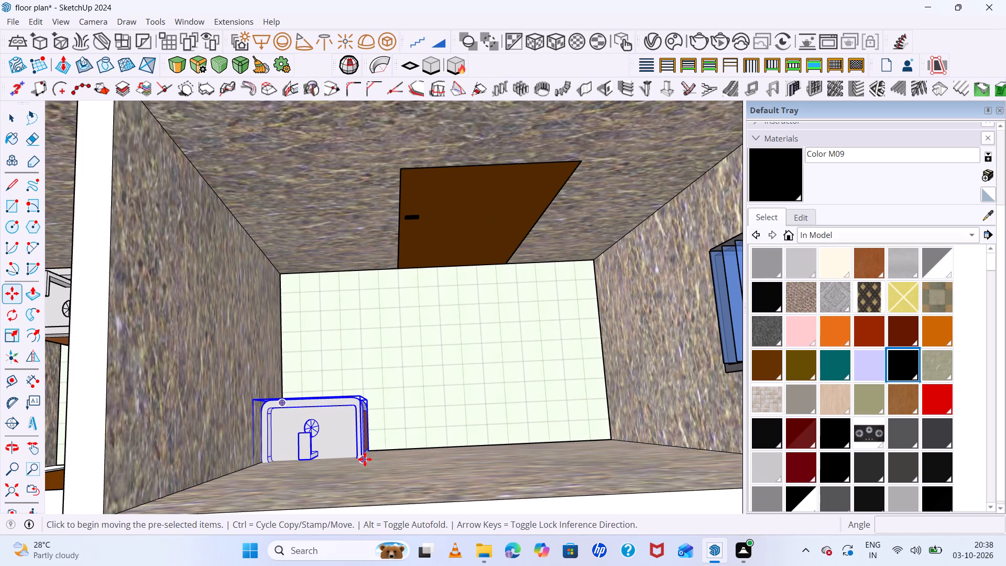
{"action": "left_click", "coordinate": [364, 458]}
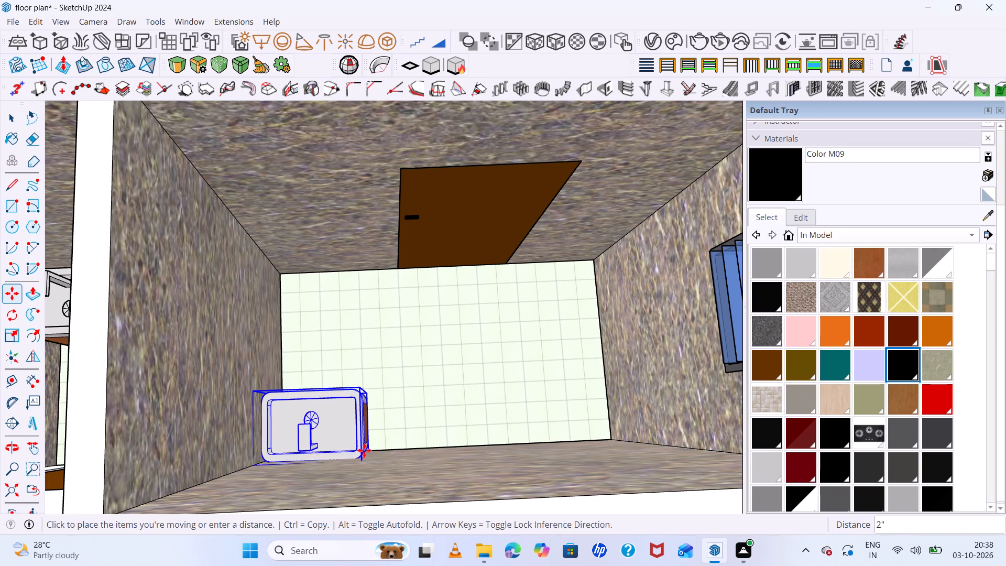
{"action": "left_click", "coordinate": [363, 448]}
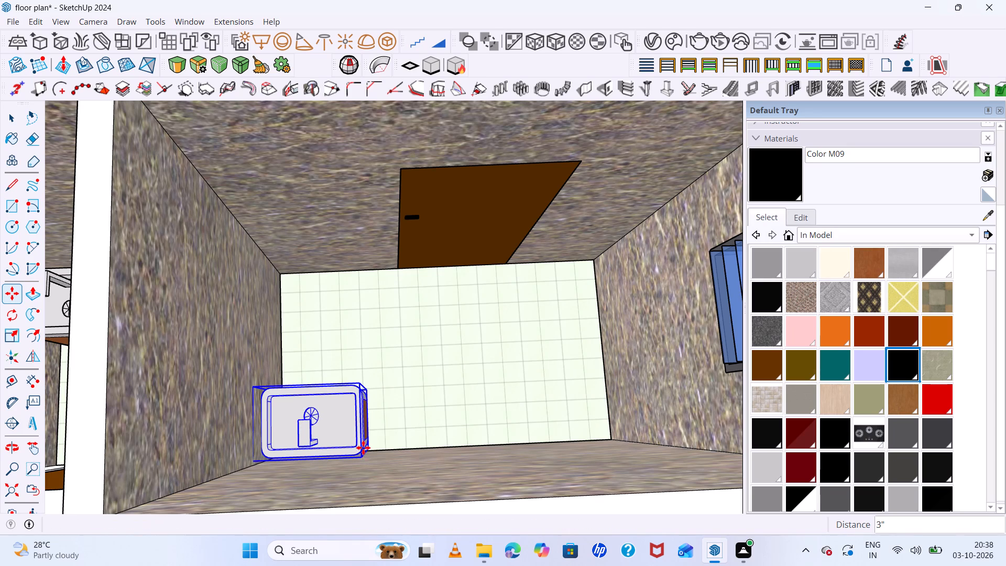
{"action": "scroll", "coordinate": [309, 364], "scroll_direction": "down", "scroll_amount": 12}
{"action": "key", "text": "space"}
{"action": "left_click", "coordinate": [505, 338]}
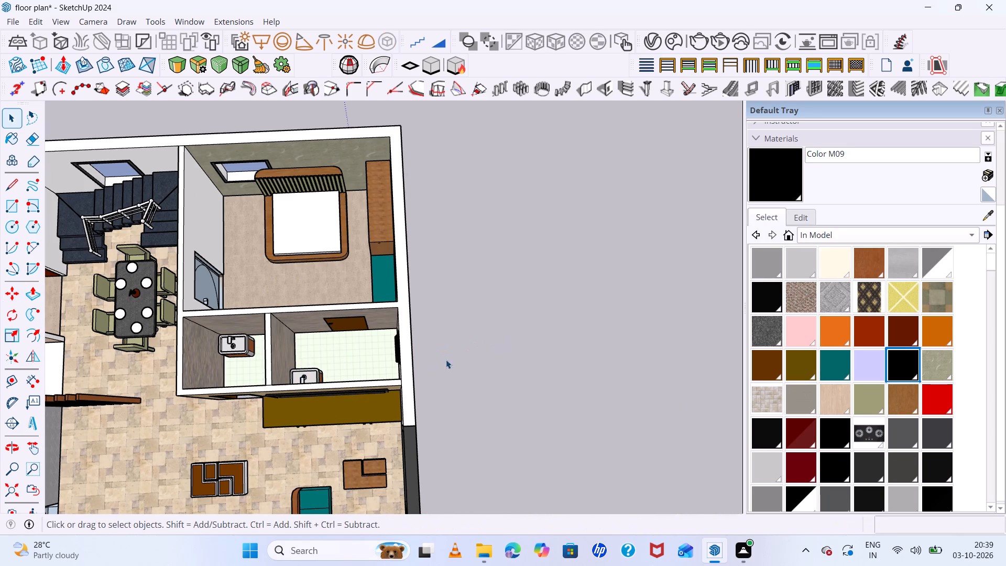
Examine the washbasin positions relative to the walls and doors in both bathrooms from several angles.
{"action": "scroll", "coordinate": [401, 354], "scroll_direction": "up", "scroll_amount": 11}
{"action": "scroll", "coordinate": [441, 354], "scroll_direction": "down", "scroll_amount": 9}
{"action": "scroll", "coordinate": [566, 366], "scroll_direction": "up", "scroll_amount": 4}
{"action": "scroll", "coordinate": [549, 328], "scroll_direction": "down", "scroll_amount": 12}
{"action": "scroll", "coordinate": [375, 324], "scroll_direction": "up", "scroll_amount": 7}
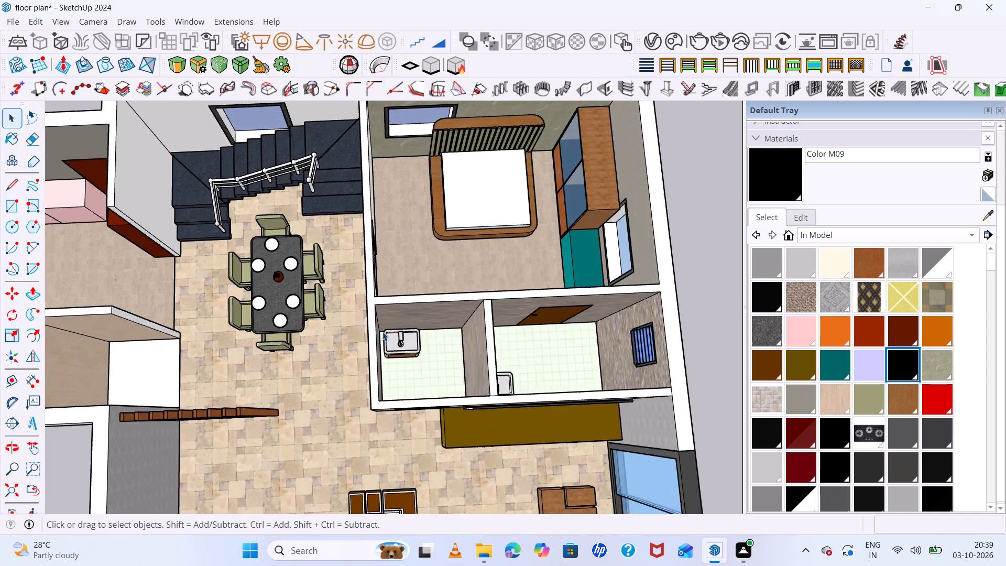
{"action": "scroll", "coordinate": [382, 332], "scroll_direction": "up", "scroll_amount": 2}
{"action": "scroll", "coordinate": [406, 325], "scroll_direction": "down", "scroll_amount": 7}
{"action": "middle_click_drag", "start_coordinate": [461, 365], "coordinate": [679, 351]}
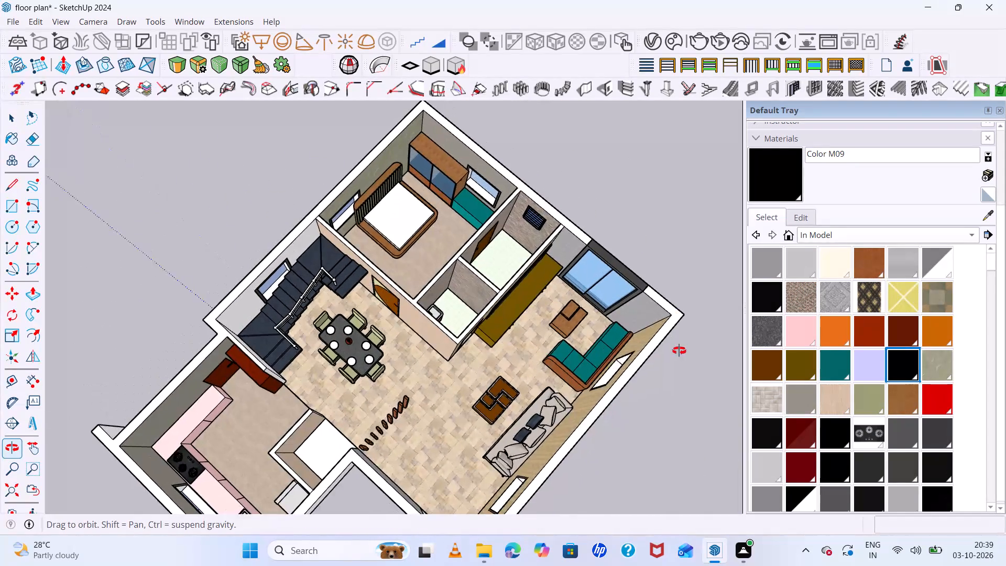
{"action": "middle_click_drag", "start_coordinate": [679, 351], "coordinate": [546, 266]}
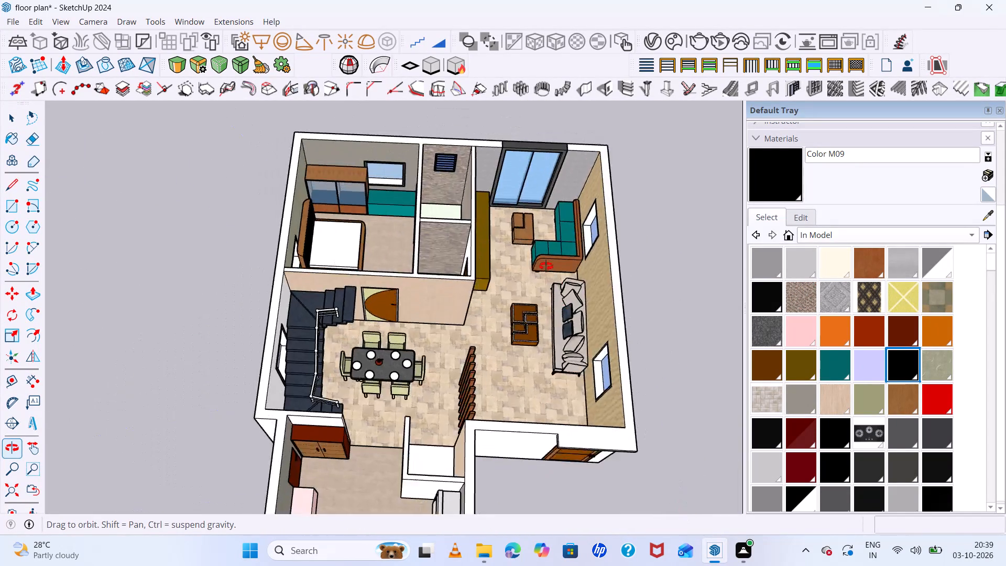
{"action": "middle_click_drag", "start_coordinate": [546, 266], "coordinate": [296, 311]}
{"action": "scroll", "coordinate": [472, 352], "scroll_direction": "up", "scroll_amount": 9}
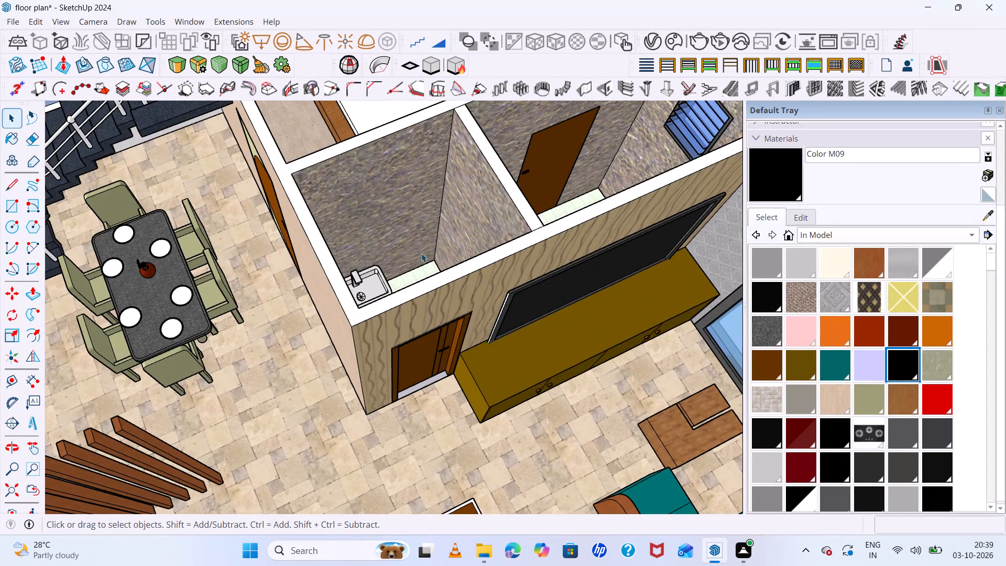
{"action": "middle_click_drag", "start_coordinate": [415, 252], "coordinate": [455, 413]}
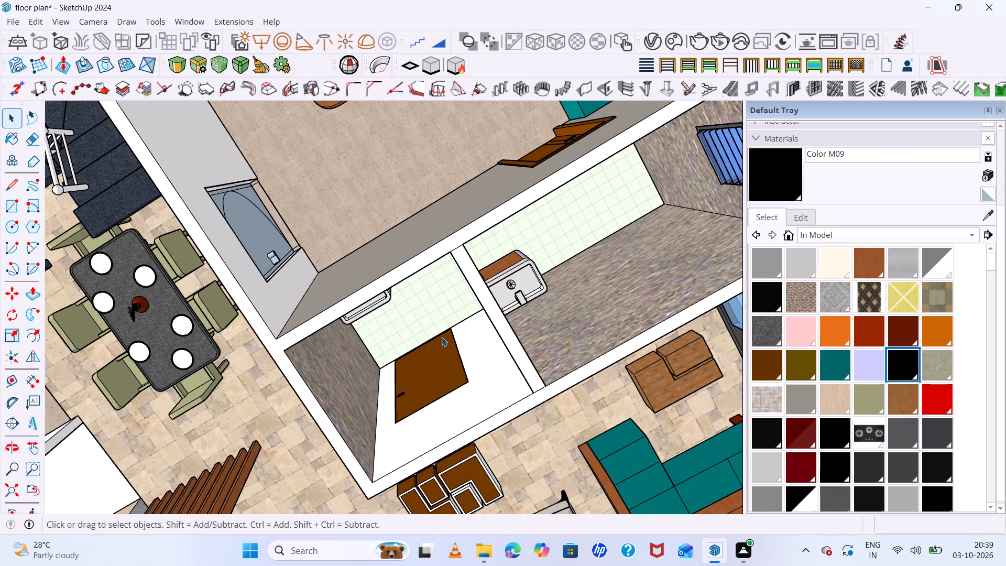
Examine the overall furnished floor layout around the two bathrooms, bedroom, dining area and living room from above.
{"action": "middle_click_drag", "start_coordinate": [437, 323], "coordinate": [381, 156]}
{"action": "middle_click", "coordinate": [381, 158]}
{"action": "middle_click", "coordinate": [381, 158]}
{"action": "scroll", "coordinate": [280, 253], "scroll_direction": "down", "scroll_amount": 6}
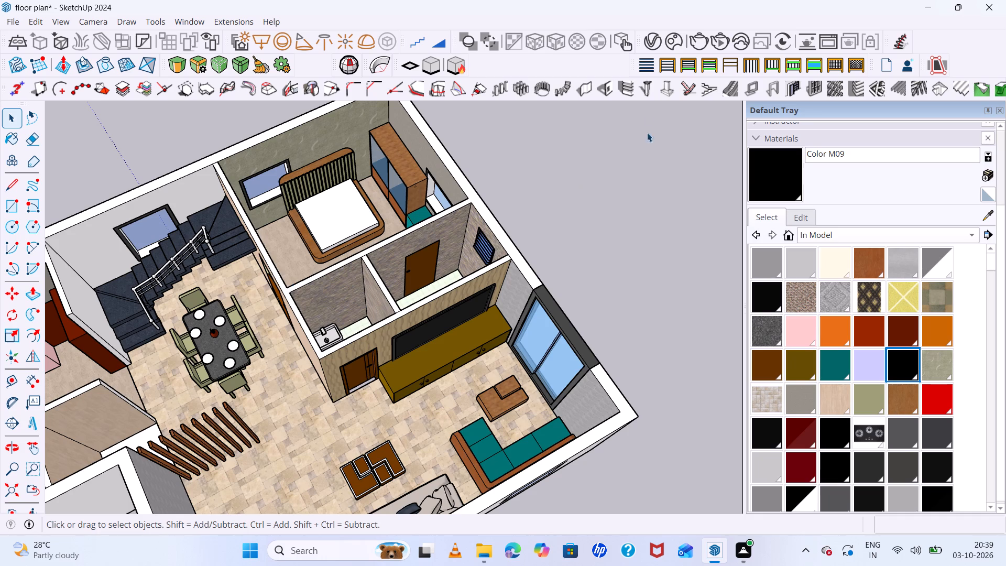
{"action": "scroll", "coordinate": [543, 158], "scroll_direction": "down", "scroll_amount": 6}
{"action": "scroll", "coordinate": [353, 235], "scroll_direction": "up", "scroll_amount": 1}
{"action": "middle_click_drag", "start_coordinate": [353, 235], "coordinate": [544, 332]}
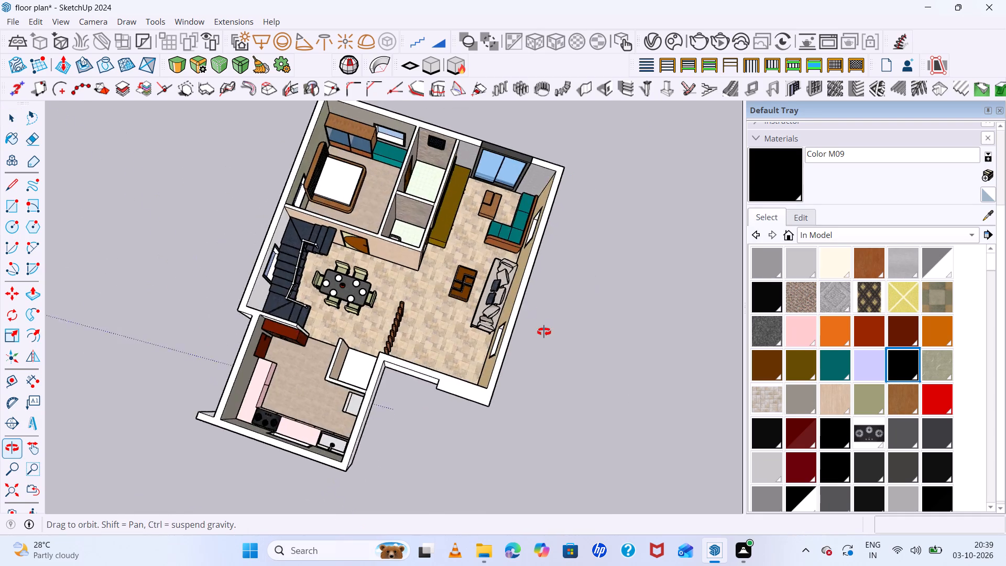
{"action": "middle_click_drag", "start_coordinate": [544, 332], "coordinate": [291, 199]}
{"action": "middle_click", "coordinate": [290, 199]}
{"action": "scroll", "coordinate": [446, 270], "scroll_direction": "up", "scroll_amount": 6}
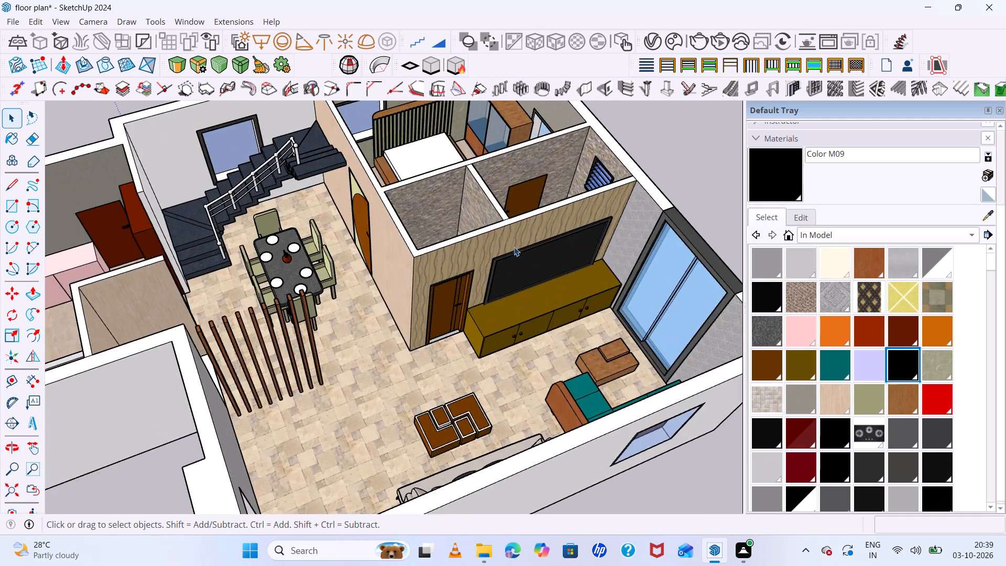
{"action": "scroll", "coordinate": [514, 247], "scroll_direction": "up", "scroll_amount": 7}
{"action": "scroll", "coordinate": [510, 250], "scroll_direction": "down", "scroll_amount": 7}
{"action": "scroll", "coordinate": [254, 295], "scroll_direction": "down", "scroll_amount": 5}
{"action": "middle_click_drag", "start_coordinate": [285, 321], "coordinate": [296, 325]}
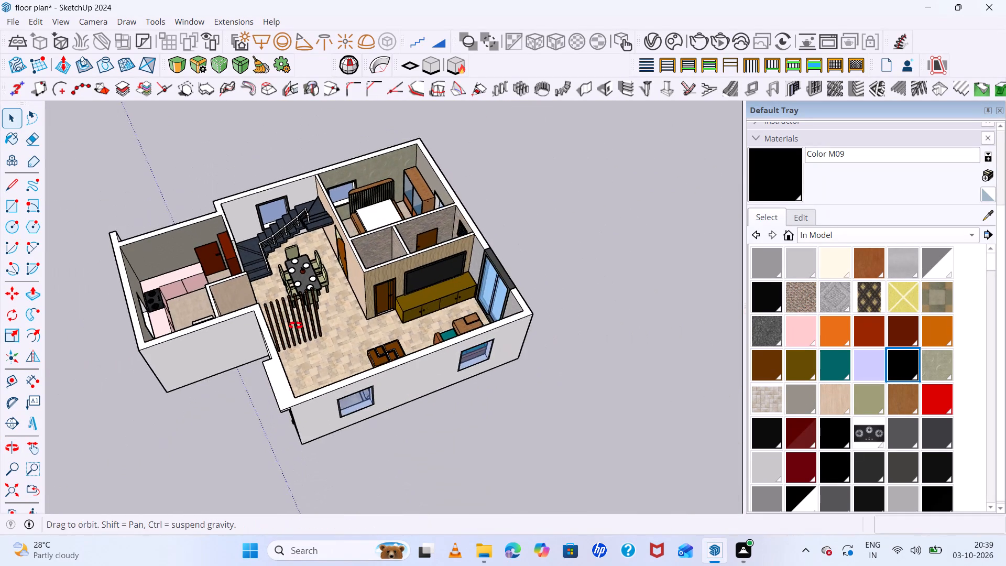
{"action": "middle_click_drag", "start_coordinate": [296, 325], "coordinate": [411, 397]}
{"action": "scroll", "coordinate": [304, 367], "scroll_direction": "up", "scroll_amount": 8}
{"action": "middle_click_drag", "start_coordinate": [338, 318], "coordinate": [246, 210]}
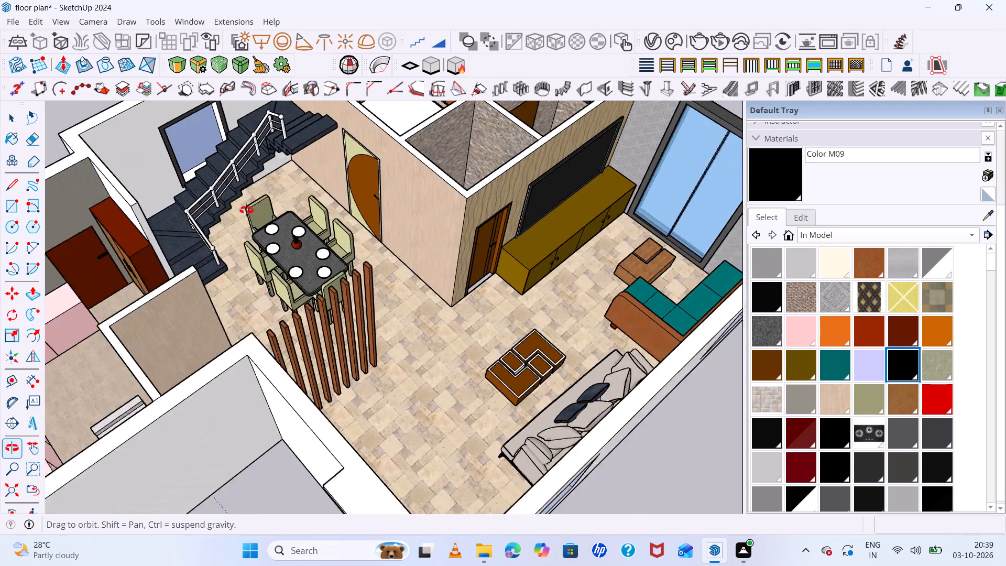
{"action": "middle_click_drag", "start_coordinate": [246, 210], "coordinate": [240, 193]}
Examine the dining area, staircase and bedroom door wall beside the smaller bathroom from several angles.
{"action": "scroll", "coordinate": [247, 182], "scroll_direction": "up", "scroll_amount": 10}
{"action": "scroll", "coordinate": [284, 203], "scroll_direction": "down", "scroll_amount": 11}
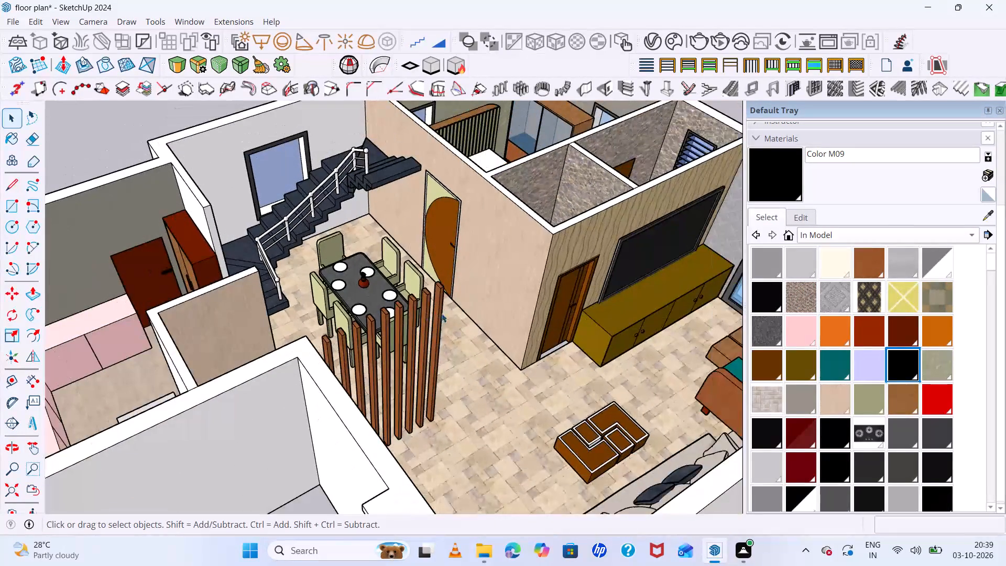
{"action": "middle_click_drag", "start_coordinate": [442, 313], "coordinate": [339, 340]}
{"action": "scroll", "coordinate": [445, 142], "scroll_direction": "up", "scroll_amount": 6}
{"action": "middle_click_drag", "start_coordinate": [497, 213], "coordinate": [454, 258]}
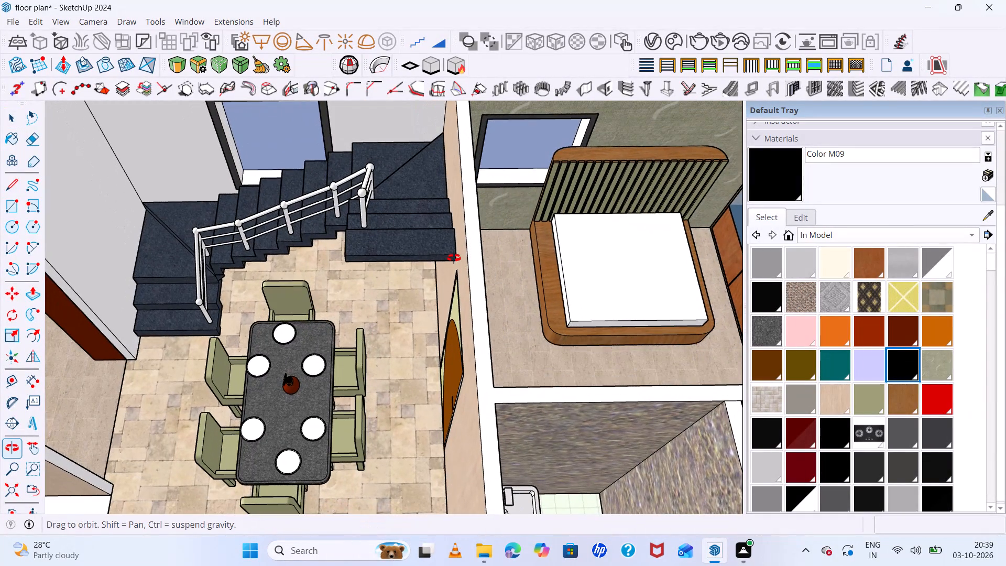
{"action": "middle_click_drag", "start_coordinate": [454, 258], "coordinate": [424, 271]}
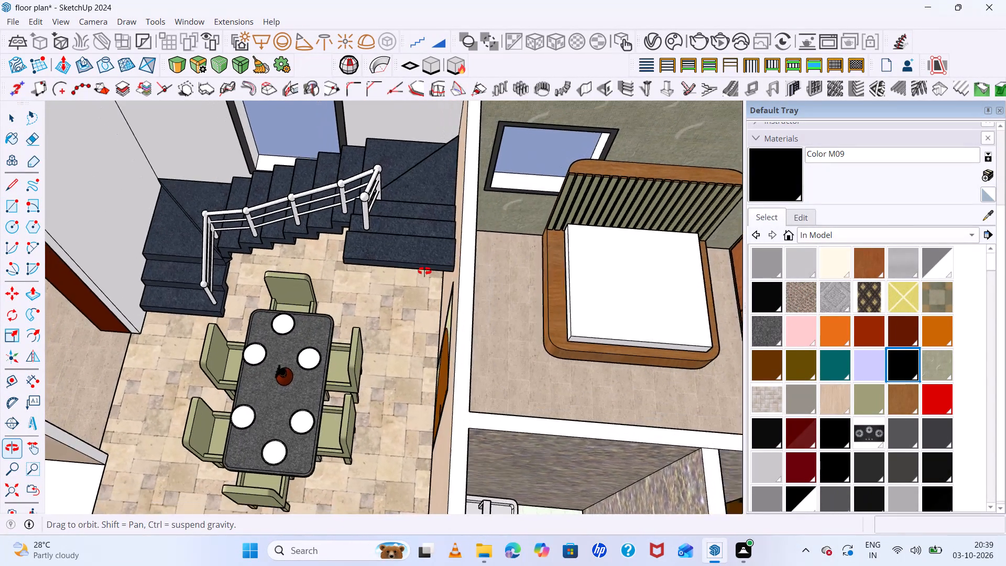
{"action": "middle_click_drag", "start_coordinate": [424, 271], "coordinate": [413, 189]}
{"action": "middle_click_drag", "start_coordinate": [413, 189], "coordinate": [438, 155]}
{"action": "middle_click", "coordinate": [438, 155]}
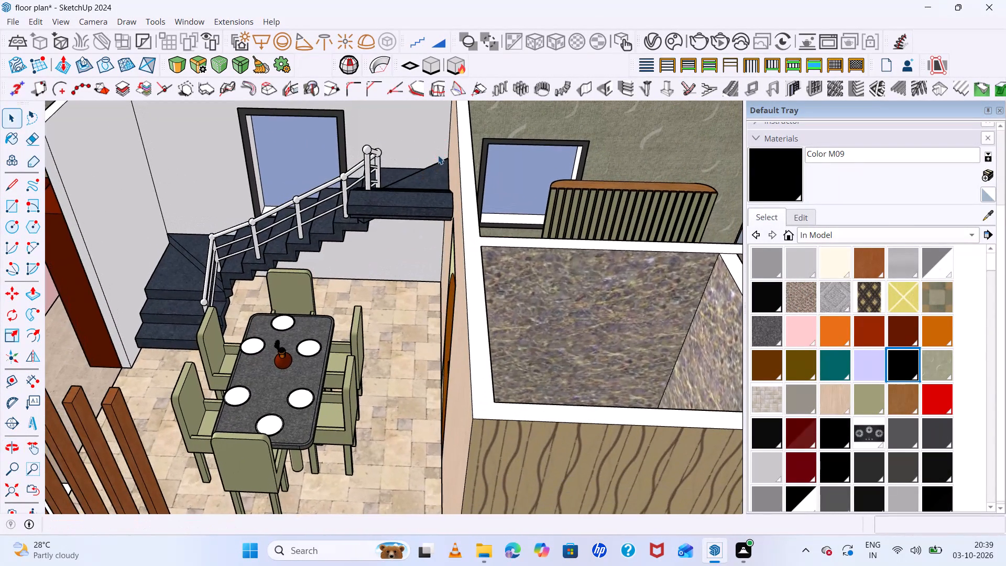
{"action": "scroll", "coordinate": [243, 354], "scroll_direction": "up", "scroll_amount": 2}
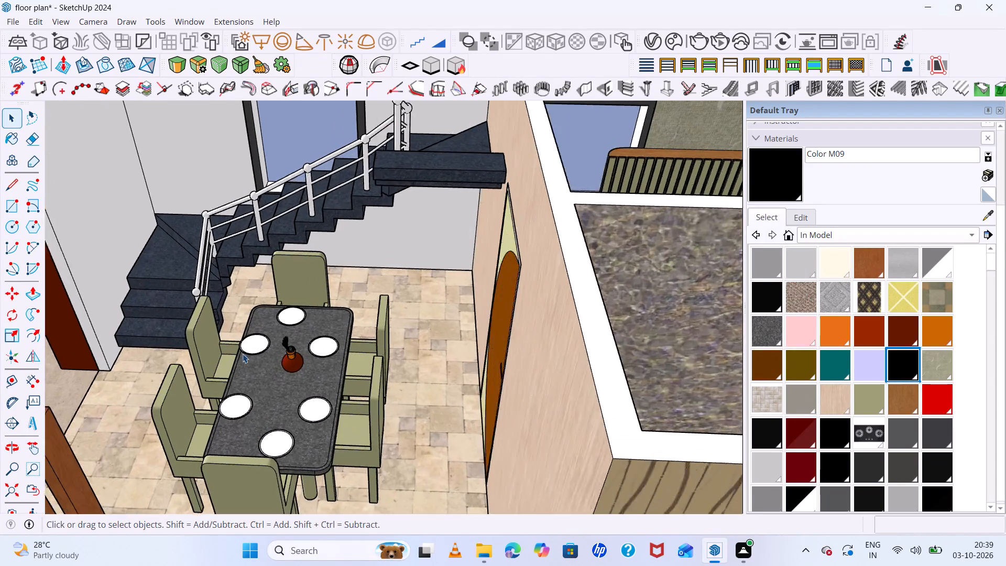
{"action": "scroll", "coordinate": [243, 354], "scroll_direction": "up", "scroll_amount": 10}
{"action": "middle_click_drag", "start_coordinate": [349, 376], "coordinate": [500, 301]}
{"action": "scroll", "coordinate": [447, 257], "scroll_direction": "up", "scroll_amount": 6}
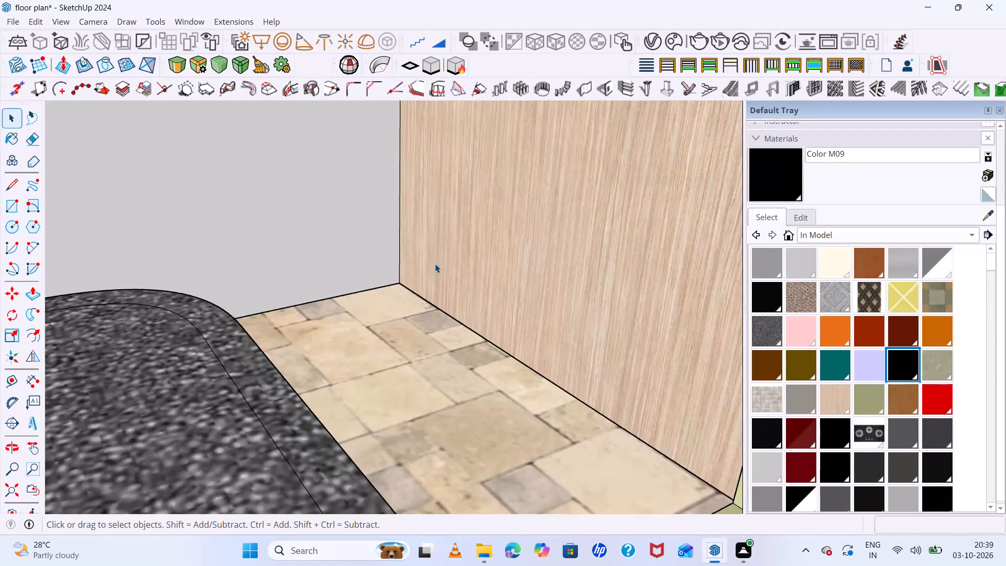
{"action": "scroll", "coordinate": [435, 264], "scroll_direction": "down", "scroll_amount": 7}
{"action": "scroll", "coordinate": [414, 271], "scroll_direction": "up", "scroll_amount": 6}
{"action": "scroll", "coordinate": [405, 282], "scroll_direction": "down", "scroll_amount": 11}
{"action": "middle_click_drag", "start_coordinate": [473, 336], "coordinate": [458, 346]}
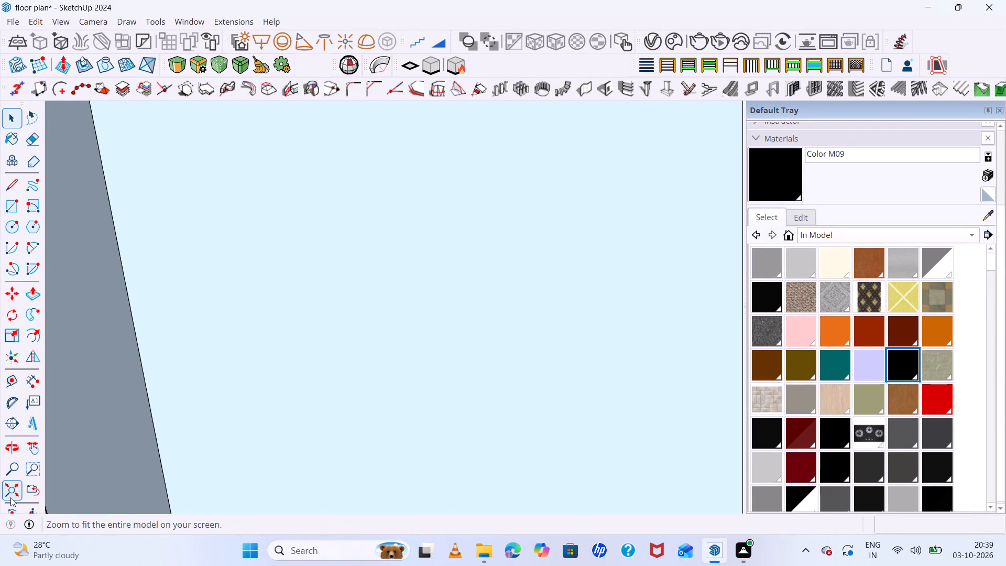
{"action": "left_click", "coordinate": [12, 497]}
{"action": "scroll", "coordinate": [224, 380], "scroll_direction": "down", "scroll_amount": 4}
{"action": "scroll", "coordinate": [313, 285], "scroll_direction": "up", "scroll_amount": 12}
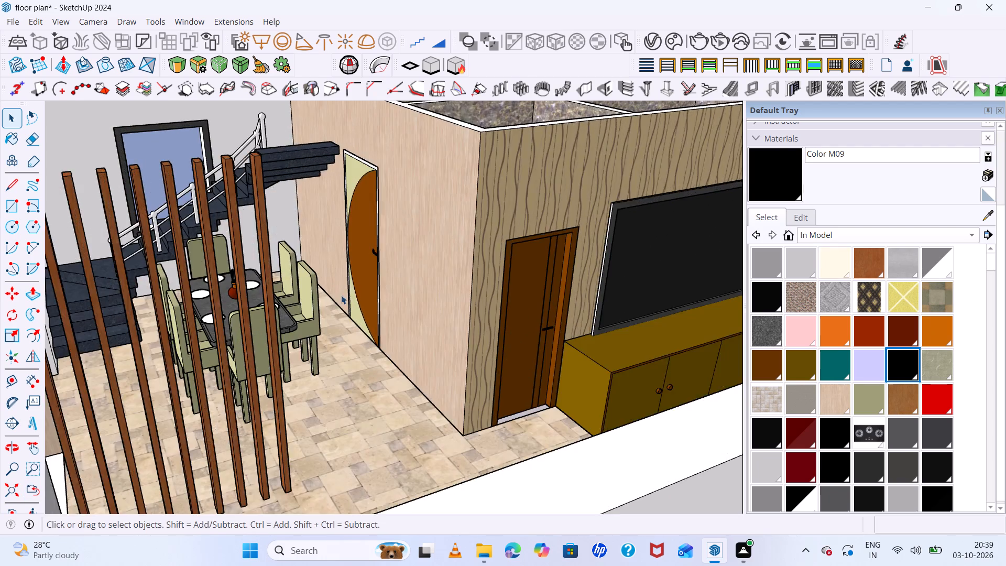
{"action": "middle_click_drag", "start_coordinate": [337, 305], "coordinate": [290, 441]}
{"action": "scroll", "coordinate": [263, 335], "scroll_direction": "up", "scroll_amount": 8}
{"action": "scroll", "coordinate": [269, 321], "scroll_direction": "down", "scroll_amount": 5}
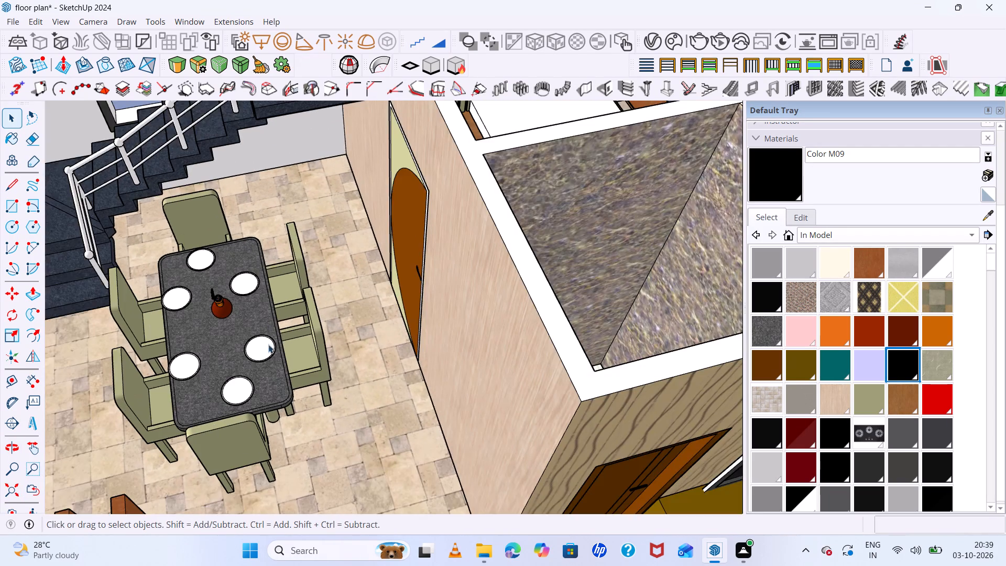
{"action": "scroll", "coordinate": [228, 379], "scroll_direction": "up", "scroll_amount": 5}
{"action": "scroll", "coordinate": [212, 401], "scroll_direction": "down", "scroll_amount": 7}
{"action": "scroll", "coordinate": [154, 410], "scroll_direction": "up", "scroll_amount": 5}
{"action": "scroll", "coordinate": [152, 400], "scroll_direction": "down", "scroll_amount": 7}
{"action": "middle_click_drag", "start_coordinate": [216, 424], "coordinate": [221, 423]}
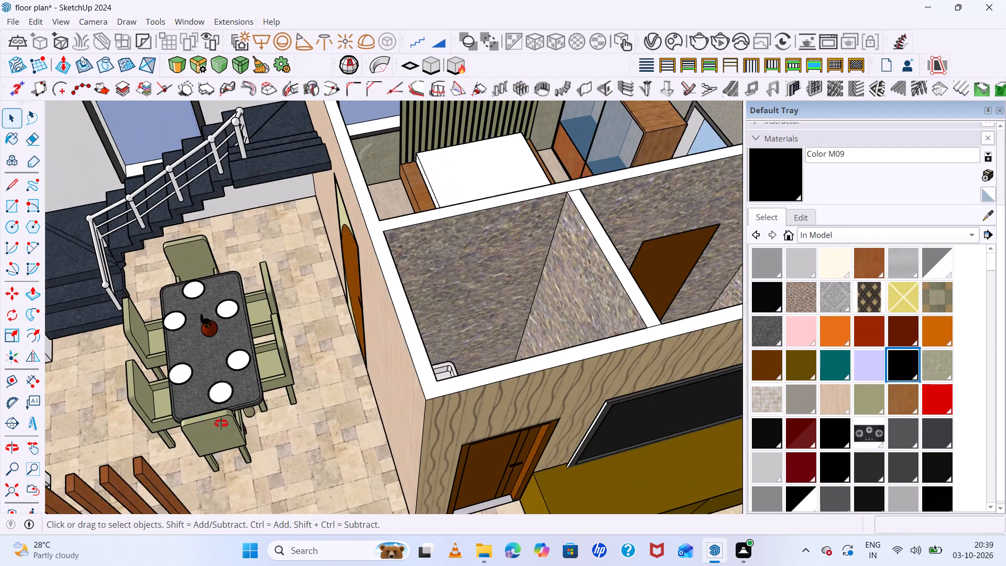
{"action": "middle_click_drag", "start_coordinate": [221, 423], "coordinate": [381, 416]}
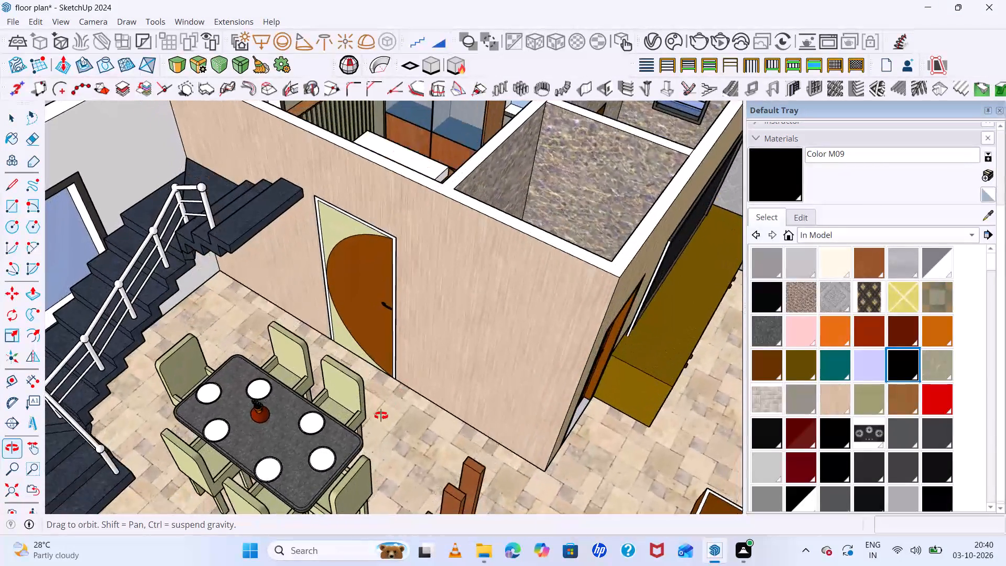
{"action": "middle_click_drag", "start_coordinate": [381, 416], "coordinate": [348, 448]}
{"action": "scroll", "coordinate": [230, 372], "scroll_direction": "up", "scroll_amount": 6}
{"action": "scroll", "coordinate": [163, 298], "scroll_direction": "down", "scroll_amount": 7}
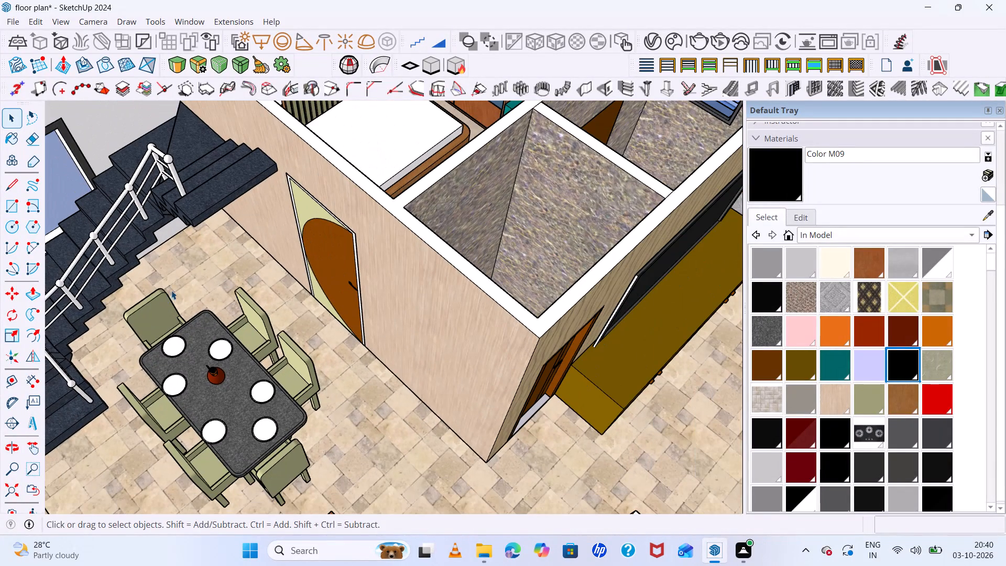
{"action": "scroll", "coordinate": [171, 287], "scroll_direction": "down", "scroll_amount": 5}
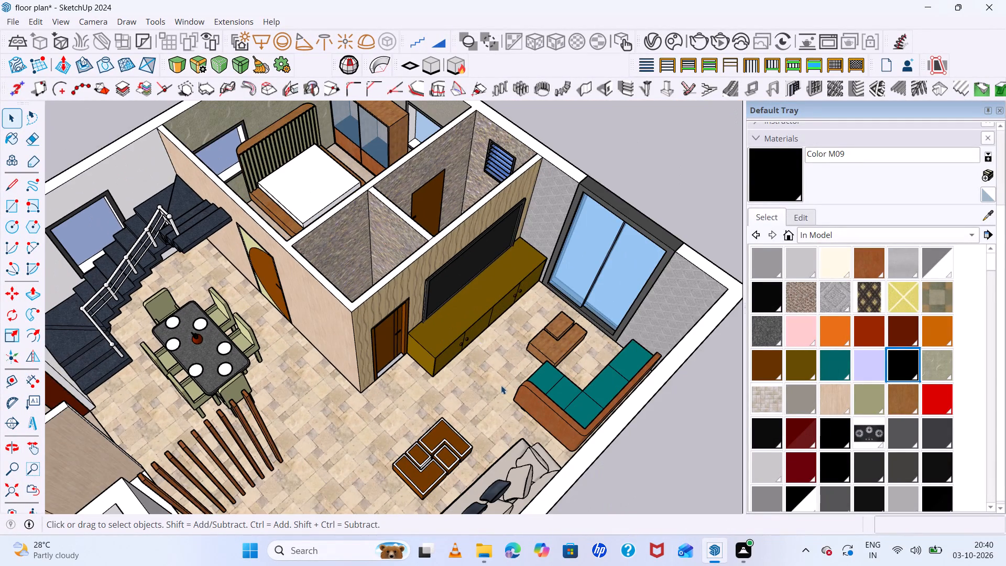
Examine the living room seating, the kitchen sink area and the full floor layout from above.
{"action": "scroll", "coordinate": [501, 385], "scroll_direction": "down", "scroll_amount": 5}
{"action": "middle_click_drag", "start_coordinate": [489, 444], "coordinate": [557, 504]}
{"action": "middle_click", "coordinate": [557, 504]}
{"action": "scroll", "coordinate": [525, 449], "scroll_direction": "up", "scroll_amount": 12}
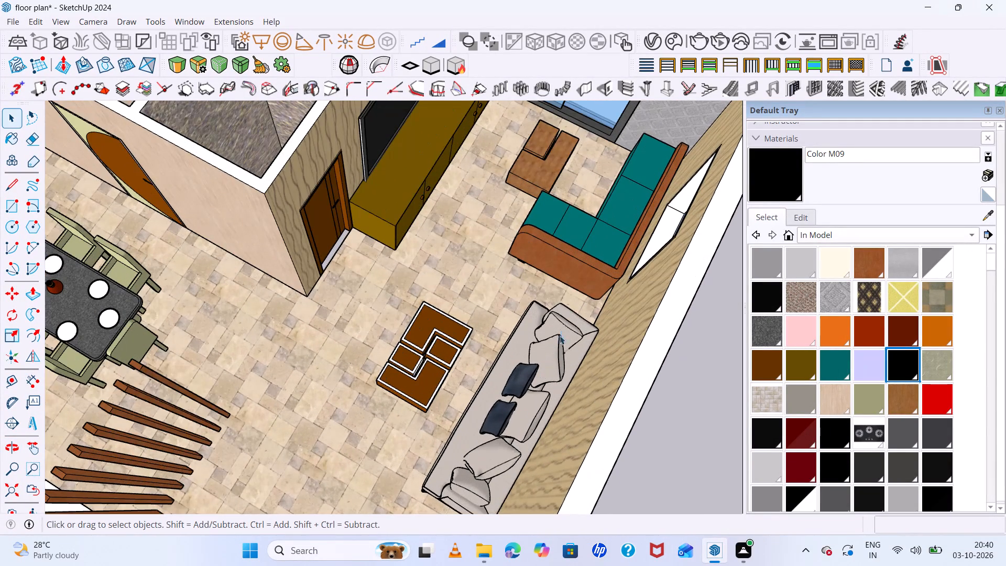
{"action": "scroll", "coordinate": [551, 378], "scroll_direction": "down", "scroll_amount": 12}
{"action": "scroll", "coordinate": [208, 470], "scroll_direction": "down", "scroll_amount": 10}
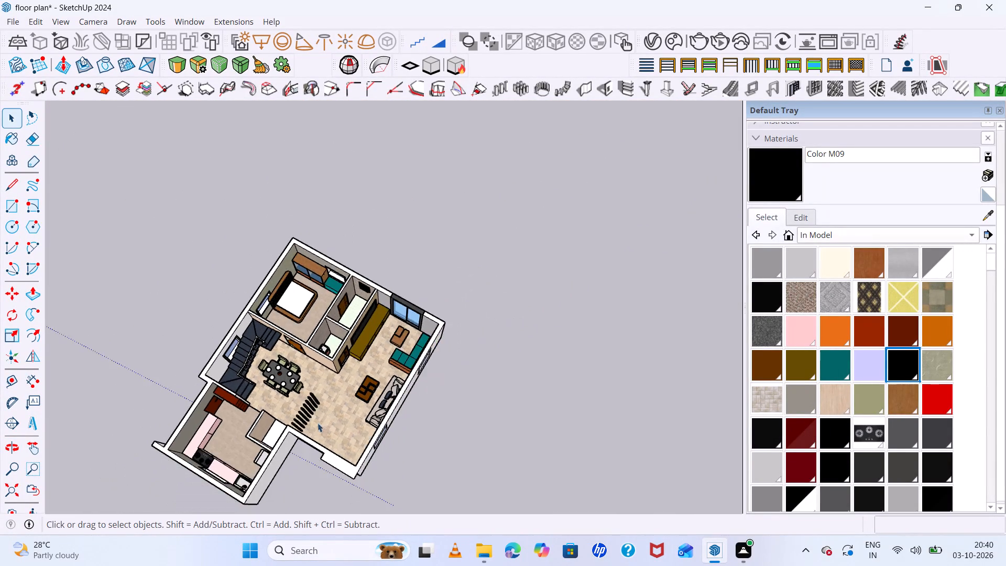
{"action": "middle_click_drag", "start_coordinate": [296, 450], "coordinate": [267, 486]}
{"action": "scroll", "coordinate": [245, 470], "scroll_direction": "up", "scroll_amount": 18}
{"action": "scroll", "coordinate": [234, 454], "scroll_direction": "up", "scroll_amount": 7}
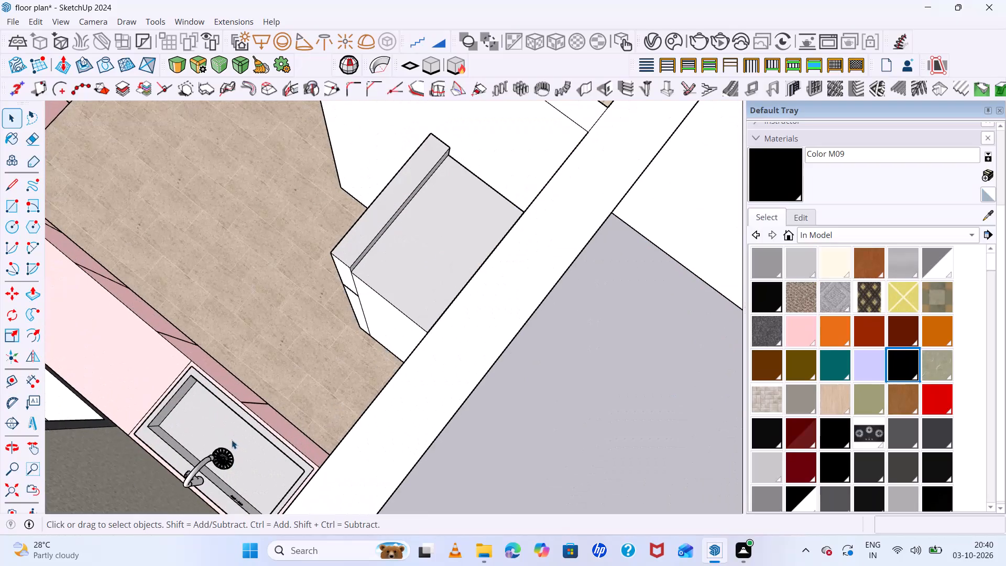
{"action": "scroll", "coordinate": [172, 364], "scroll_direction": "down", "scroll_amount": 7}
{"action": "scroll", "coordinate": [79, 285], "scroll_direction": "down", "scroll_amount": 6}
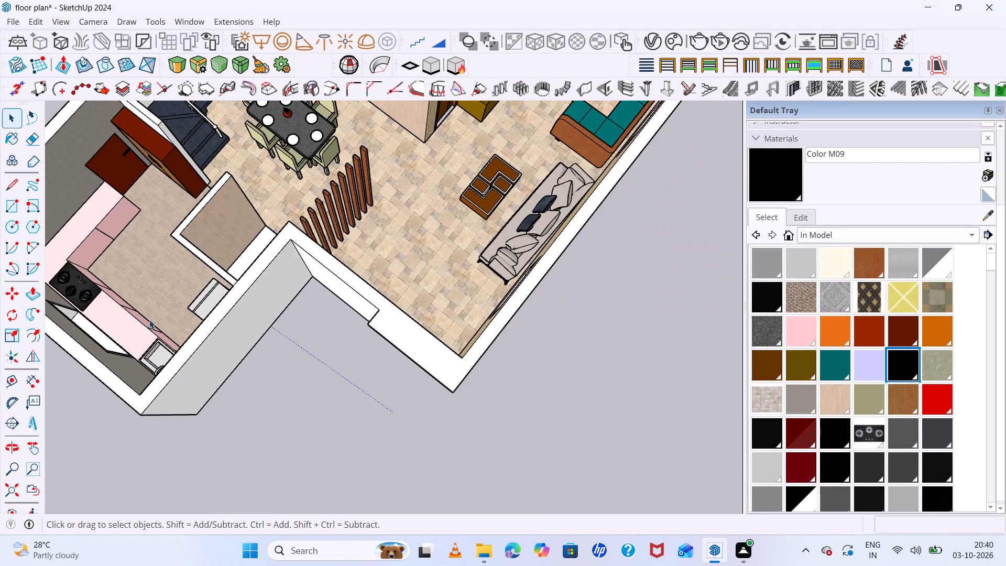
{"action": "scroll", "coordinate": [351, 252], "scroll_direction": "down", "scroll_amount": 8}
{"action": "scroll", "coordinate": [358, 189], "scroll_direction": "down", "scroll_amount": 4}
{"action": "middle_click_drag", "start_coordinate": [301, 230], "coordinate": [449, 187]}
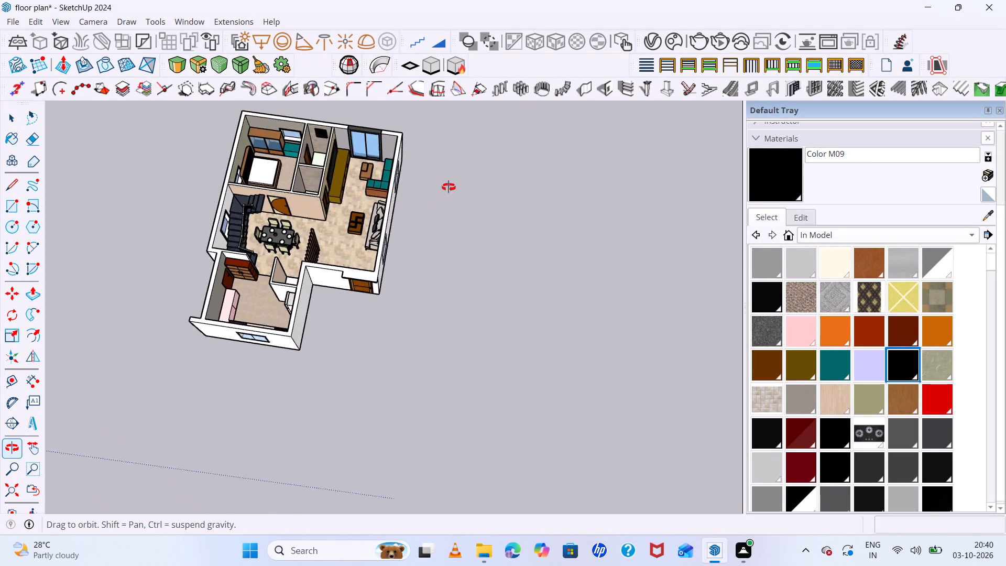
{"action": "middle_click_drag", "start_coordinate": [449, 187], "coordinate": [161, 255]}
{"action": "scroll", "coordinate": [485, 200], "scroll_direction": "up", "scroll_amount": 7}
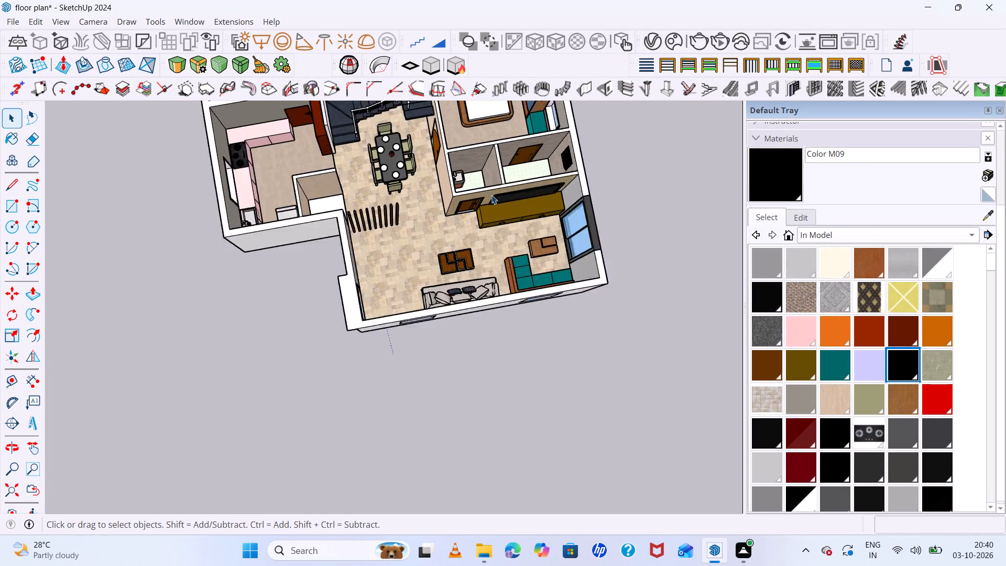
{"action": "scroll", "coordinate": [365, 190], "scroll_direction": "down", "scroll_amount": 10}
{"action": "scroll", "coordinate": [365, 71], "scroll_direction": "up", "scroll_amount": 1}
{"action": "scroll", "coordinate": [352, 117], "scroll_direction": "up", "scroll_amount": 4}
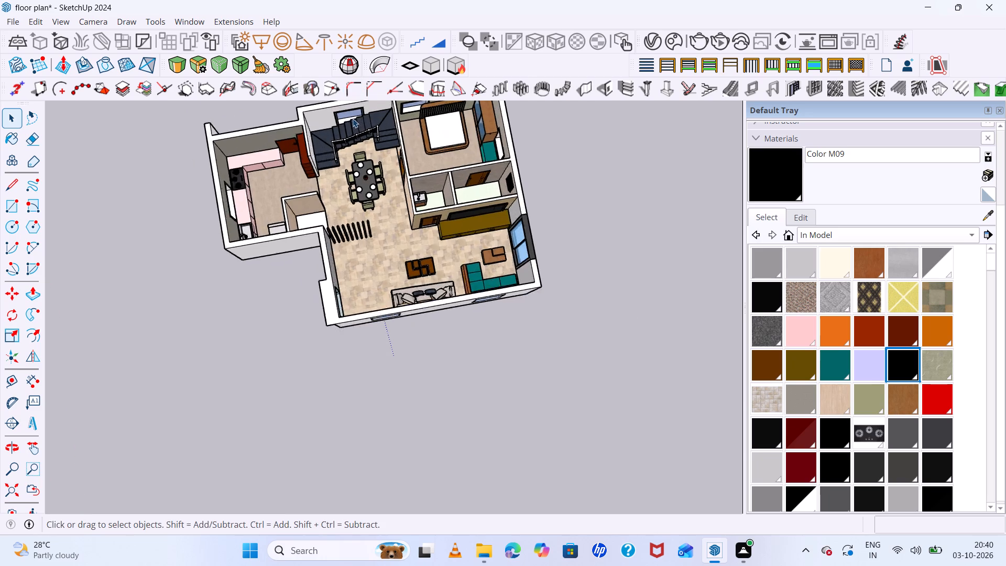
{"action": "scroll", "coordinate": [353, 118], "scroll_direction": "up", "scroll_amount": 8}
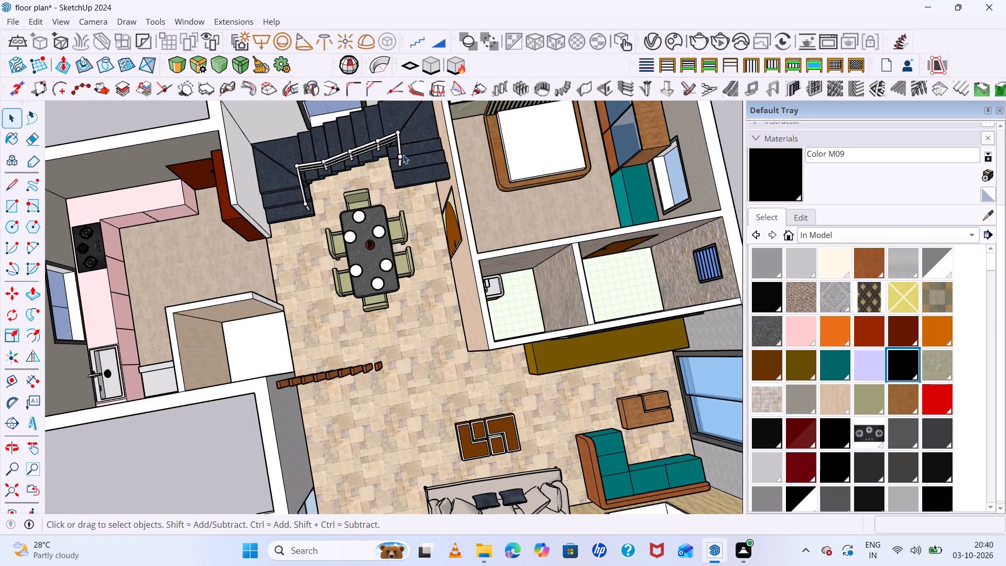
{"action": "scroll", "coordinate": [385, 161], "scroll_direction": "down", "scroll_amount": 5}
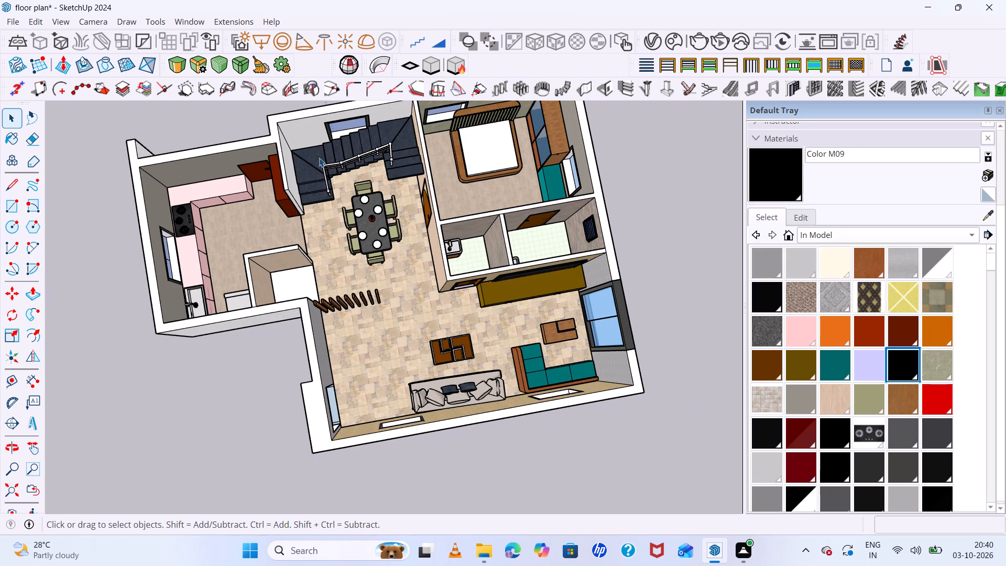
Examine the dining table with its plates and vase up close, and the whole house from the kitchen side.
{"action": "scroll", "coordinate": [400, 149], "scroll_direction": "up", "scroll_amount": 6}
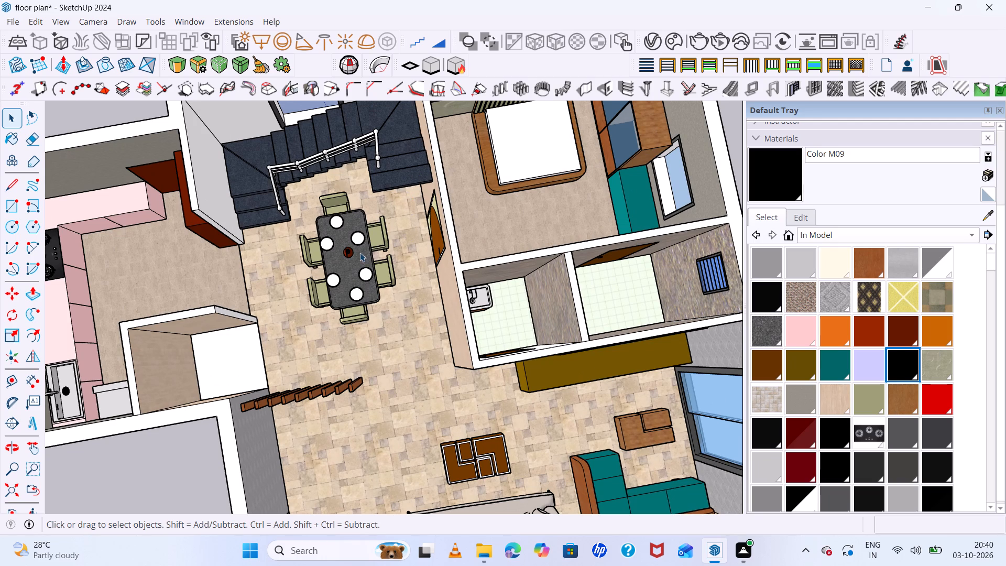
{"action": "scroll", "coordinate": [355, 254], "scroll_direction": "up", "scroll_amount": 13}
{"action": "scroll", "coordinate": [354, 249], "scroll_direction": "down", "scroll_amount": 12}
{"action": "scroll", "coordinate": [295, 276], "scroll_direction": "up", "scroll_amount": 2}
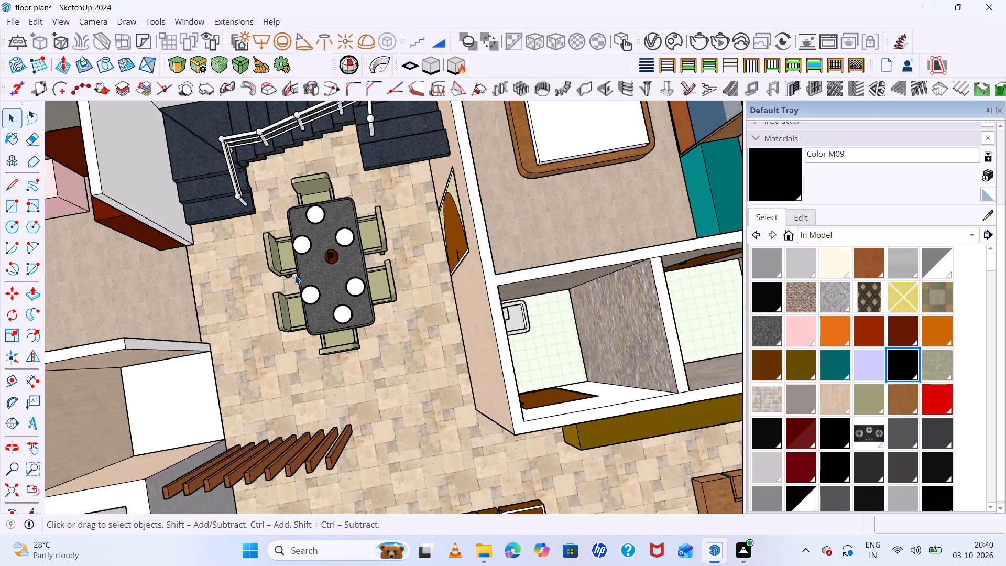
{"action": "scroll", "coordinate": [295, 276], "scroll_direction": "up", "scroll_amount": 4}
{"action": "middle_click_drag", "start_coordinate": [309, 280], "coordinate": [585, 97]}
{"action": "scroll", "coordinate": [316, 230], "scroll_direction": "up", "scroll_amount": 7}
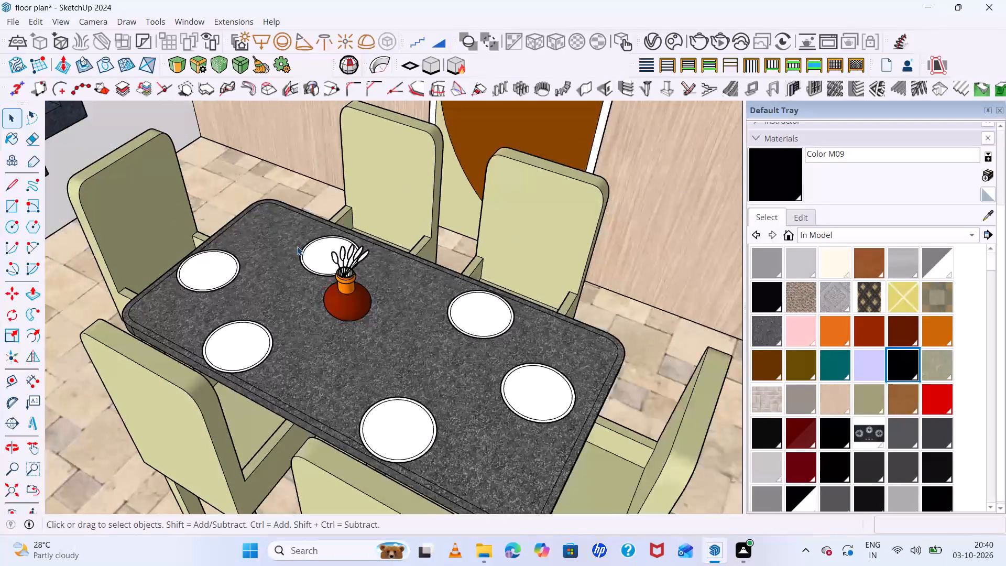
{"action": "scroll", "coordinate": [342, 302], "scroll_direction": "up", "scroll_amount": 11}
{"action": "scroll", "coordinate": [352, 268], "scroll_direction": "down", "scroll_amount": 7}
{"action": "scroll", "coordinate": [383, 273], "scroll_direction": "up", "scroll_amount": 7}
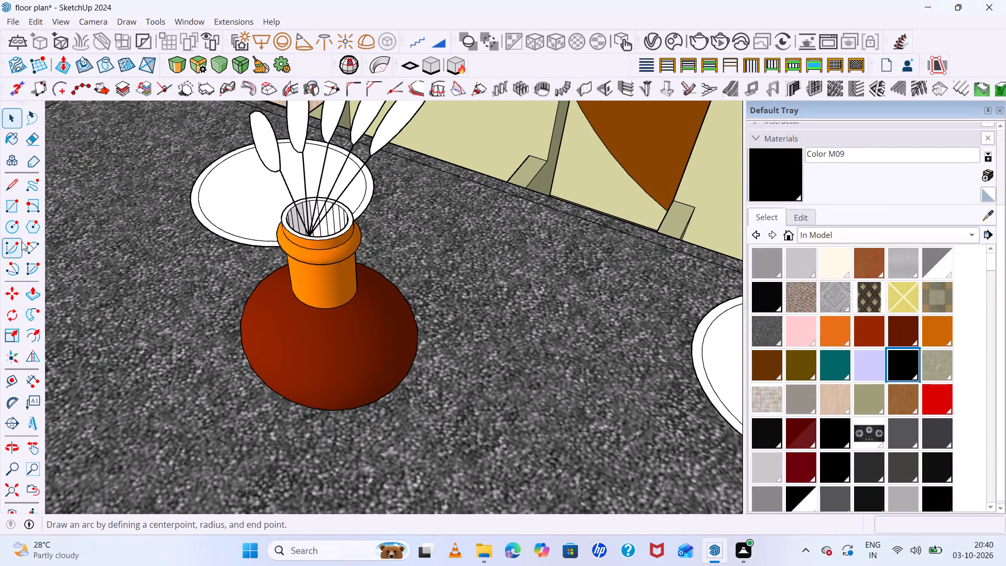
{"action": "scroll", "coordinate": [80, 355], "scroll_direction": "down", "scroll_amount": 7}
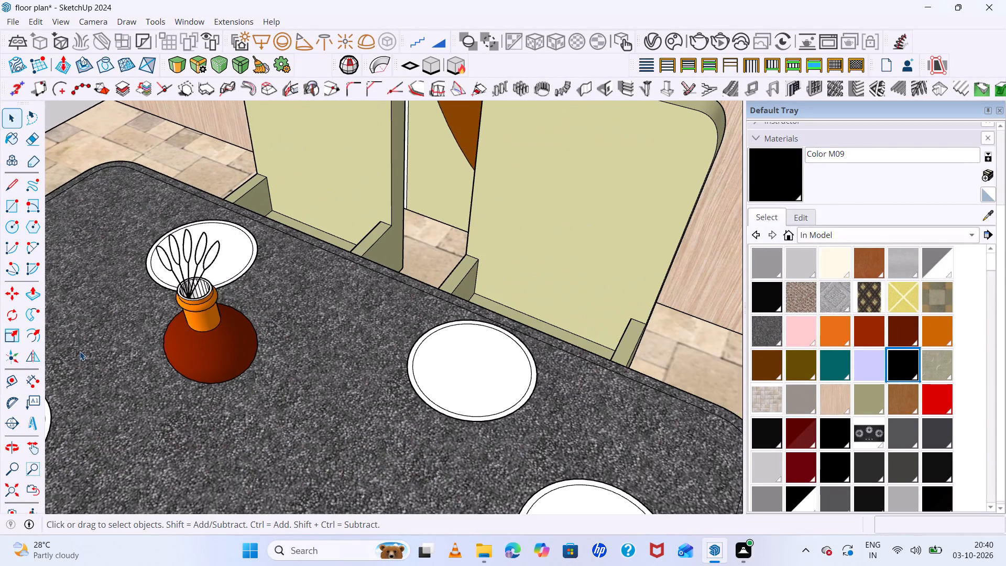
{"action": "scroll", "coordinate": [137, 376], "scroll_direction": "down", "scroll_amount": 7}
{"action": "scroll", "coordinate": [513, 360], "scroll_direction": "down", "scroll_amount": 13}
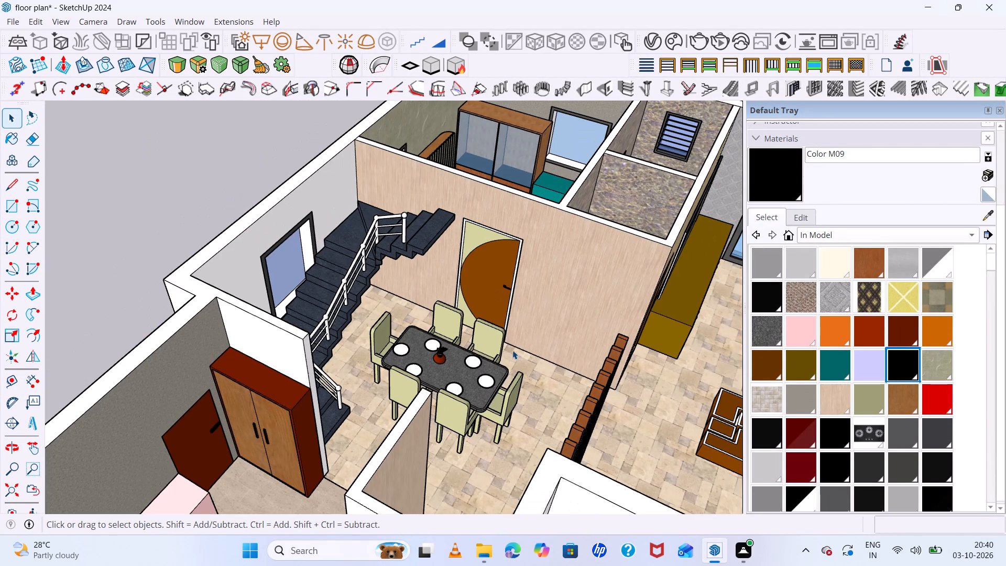
{"action": "middle_click_drag", "start_coordinate": [273, 314], "coordinate": [427, 292]}
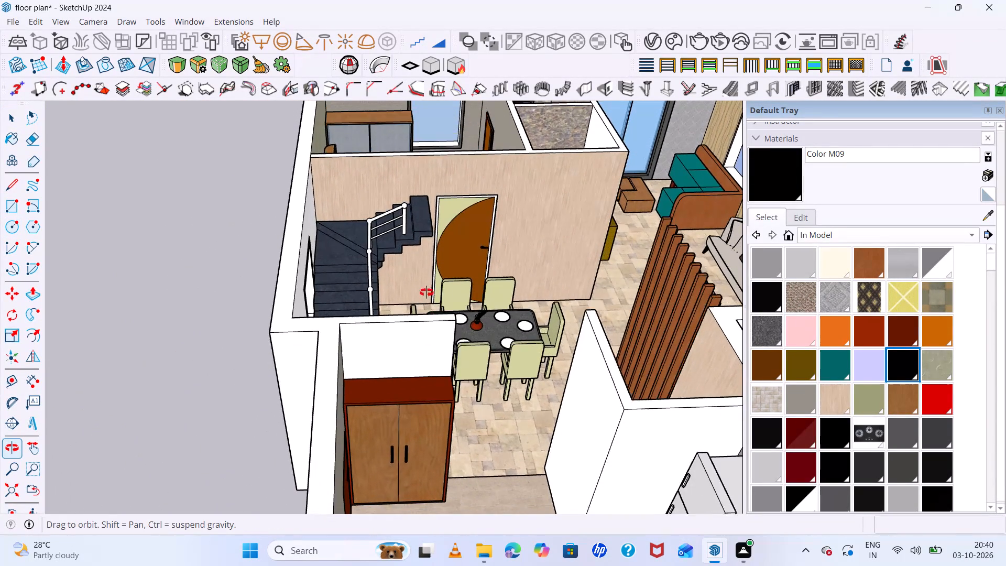
{"action": "middle_click_drag", "start_coordinate": [427, 292], "coordinate": [425, 287]}
{"action": "scroll", "coordinate": [370, 291], "scroll_direction": "down", "scroll_amount": 6}
{"action": "middle_click_drag", "start_coordinate": [595, 326], "coordinate": [626, 297]}
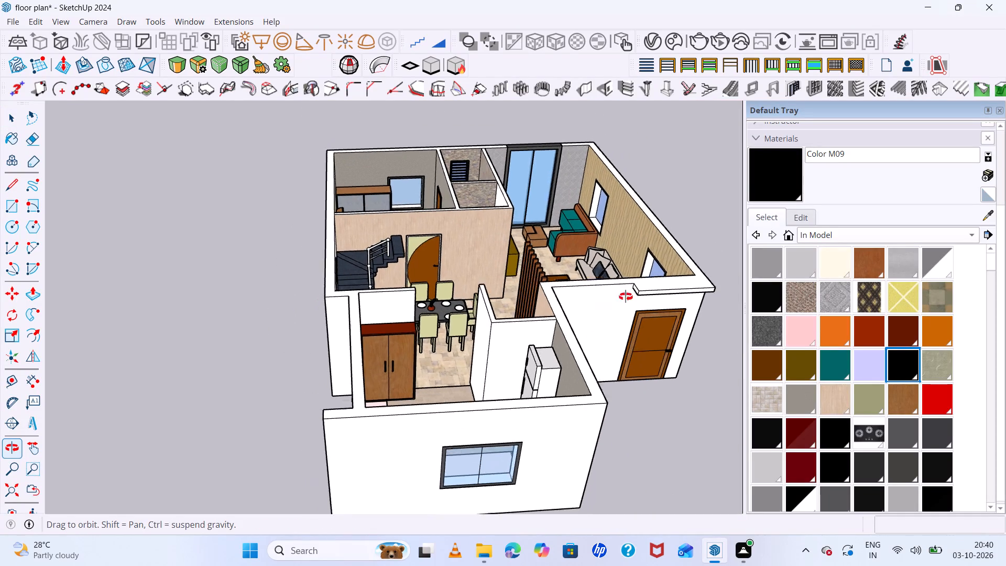
Examine the exterior entrance side of the house and the living and dining areas from above.
{"action": "middle_click_drag", "start_coordinate": [626, 297], "coordinate": [336, 169]}
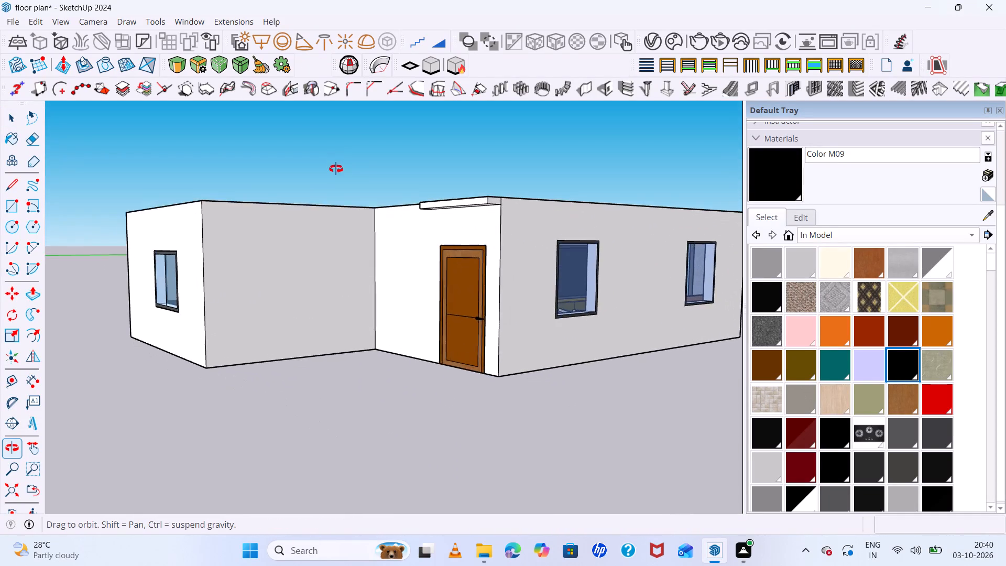
{"action": "middle_click_drag", "start_coordinate": [336, 169], "coordinate": [330, 341]}
{"action": "scroll", "coordinate": [320, 320], "scroll_direction": "up", "scroll_amount": 1}
{"action": "scroll", "coordinate": [307, 274], "scroll_direction": "down", "scroll_amount": 6}
{"action": "scroll", "coordinate": [326, 298], "scroll_direction": "up", "scroll_amount": 1}
{"action": "middle_click_drag", "start_coordinate": [337, 314], "coordinate": [398, 441]}
{"action": "scroll", "coordinate": [508, 364], "scroll_direction": "up", "scroll_amount": 4}
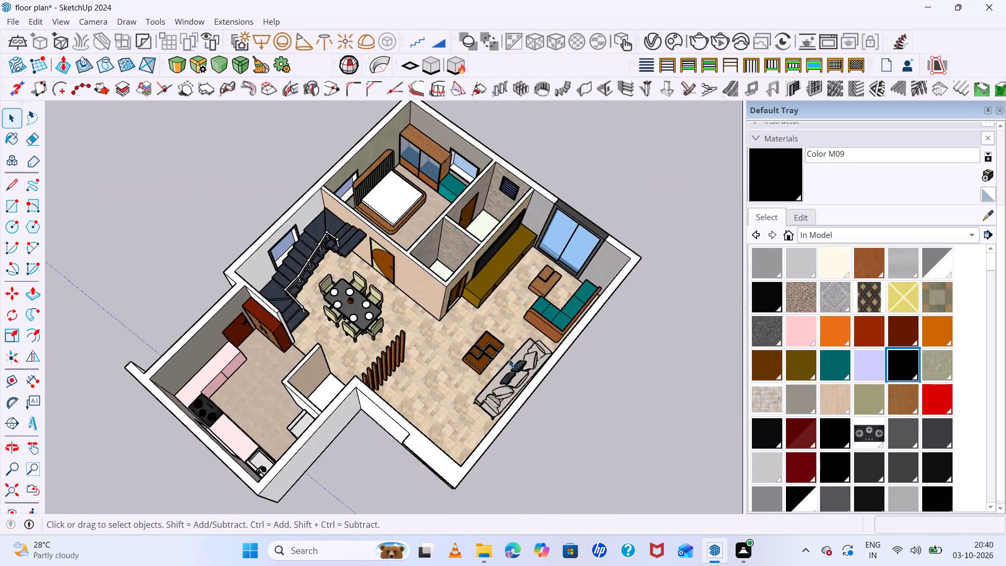
{"action": "scroll", "coordinate": [509, 358], "scroll_direction": "up", "scroll_amount": 3}
{"action": "middle_click_drag", "start_coordinate": [506, 347], "coordinate": [670, 393]}
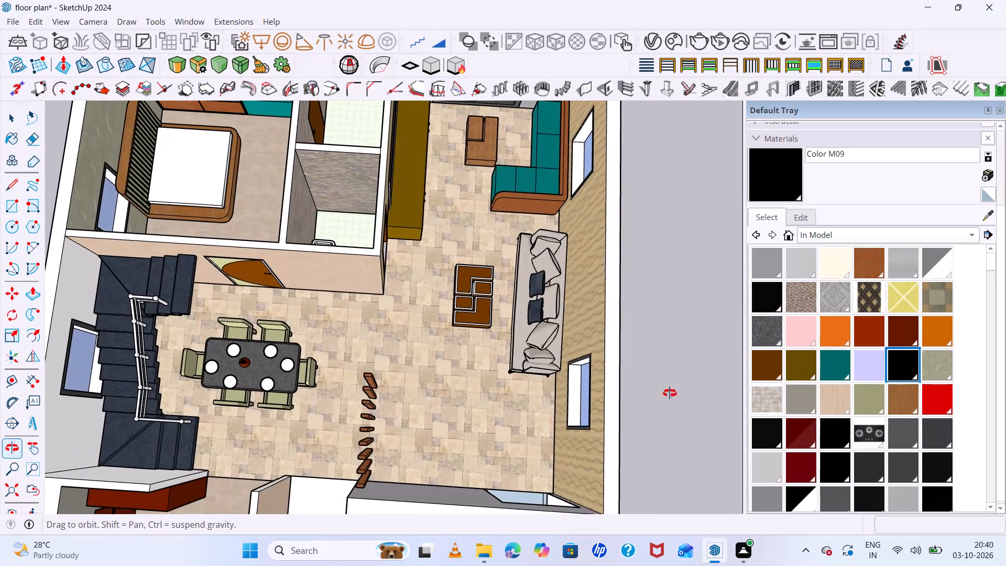
{"action": "middle_click_drag", "start_coordinate": [670, 393], "coordinate": [670, 393]}
Examine the bedroom, both bathrooms with their washbasins, and the adjoining living and dining areas from overhead.
{"action": "scroll", "coordinate": [545, 313], "scroll_direction": "down", "scroll_amount": 5}
{"action": "scroll", "coordinate": [449, 314], "scroll_direction": "up", "scroll_amount": 5}
{"action": "scroll", "coordinate": [449, 314], "scroll_direction": "down", "scroll_amount": 6}
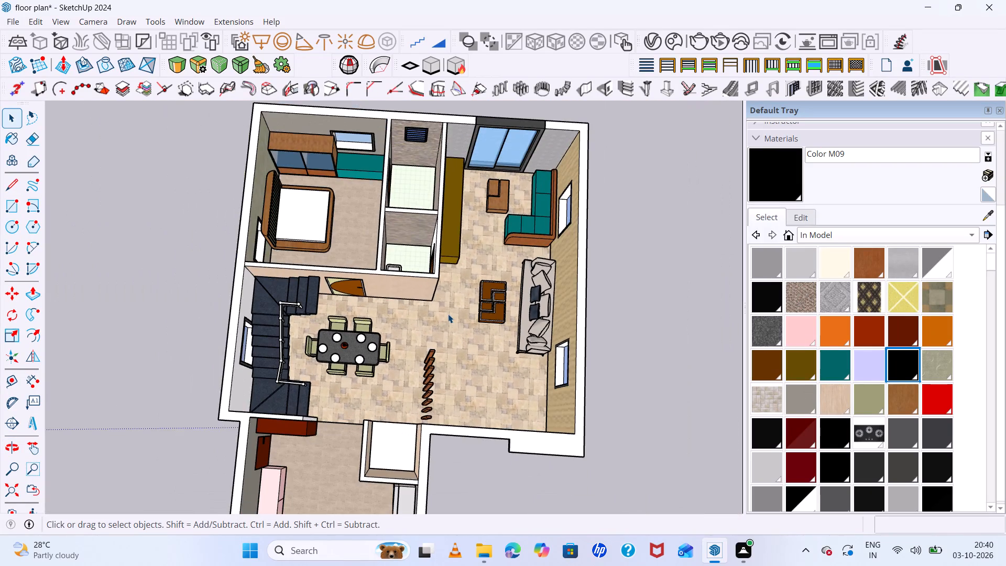
{"action": "middle_click_drag", "start_coordinate": [447, 316], "coordinate": [453, 372]}
{"action": "middle_click", "coordinate": [453, 372]}
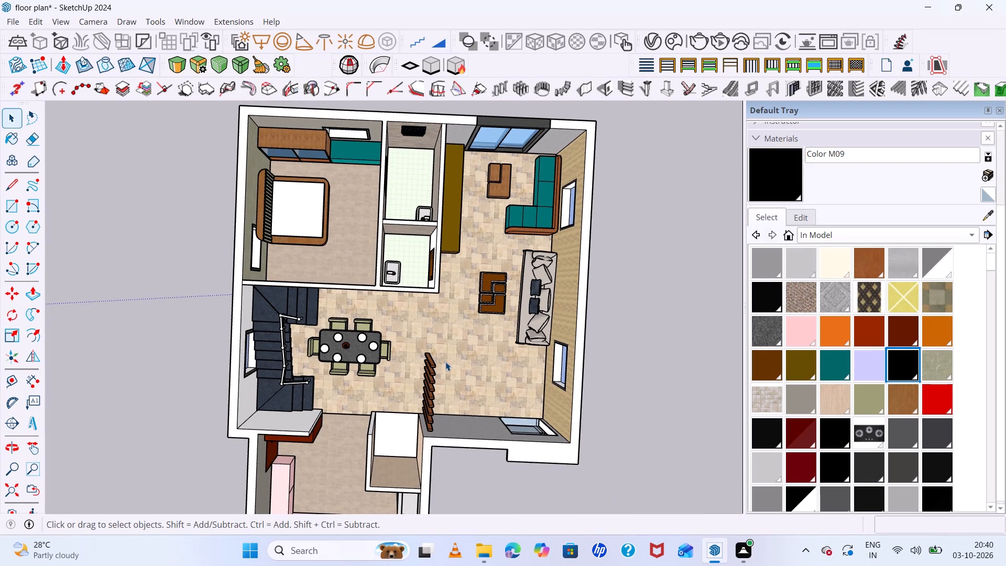
{"action": "scroll", "coordinate": [354, 270], "scroll_direction": "up", "scroll_amount": 2}
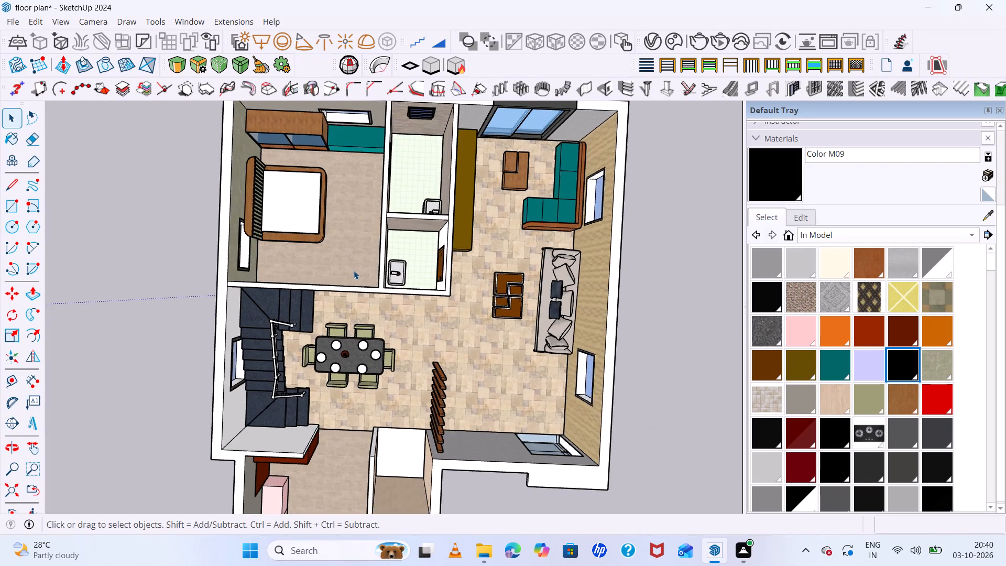
{"action": "scroll", "coordinate": [354, 270], "scroll_direction": "up", "scroll_amount": 3}
{"action": "scroll", "coordinate": [354, 270], "scroll_direction": "down", "scroll_amount": 6}
{"action": "scroll", "coordinate": [266, 249], "scroll_direction": "up", "scroll_amount": 6}
{"action": "scroll", "coordinate": [266, 248], "scroll_direction": "down", "scroll_amount": 7}
{"action": "middle_click_drag", "start_coordinate": [441, 257], "coordinate": [435, 220]}
{"action": "scroll", "coordinate": [435, 219], "scroll_direction": "up", "scroll_amount": 1}
{"action": "scroll", "coordinate": [432, 215], "scroll_direction": "down", "scroll_amount": 4}
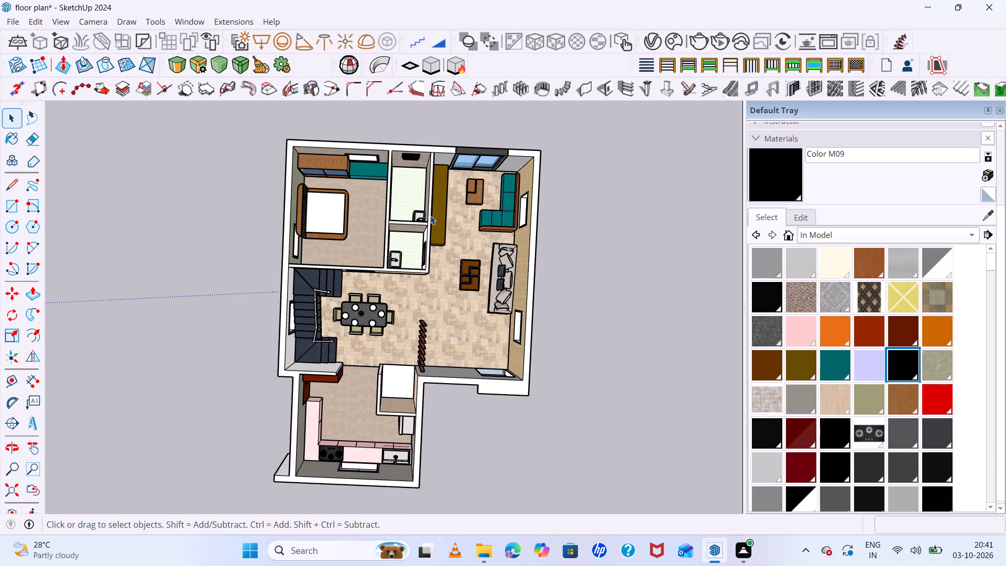
{"action": "scroll", "coordinate": [502, 225], "scroll_direction": "up", "scroll_amount": 2}
{"action": "scroll", "coordinate": [499, 224], "scroll_direction": "down", "scroll_amount": 3}
Examine the complete furnished floor layout, from the bedroom to the kitchen, at several overhead angles.
{"action": "middle_click_drag", "start_coordinate": [539, 335], "coordinate": [597, 342]}
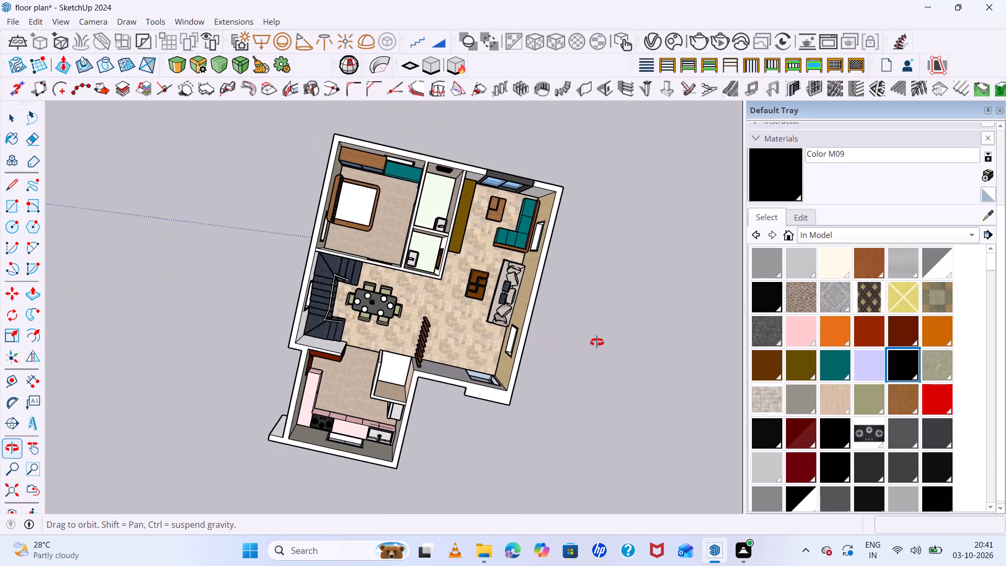
{"action": "middle_click_drag", "start_coordinate": [597, 342], "coordinate": [644, 262]}
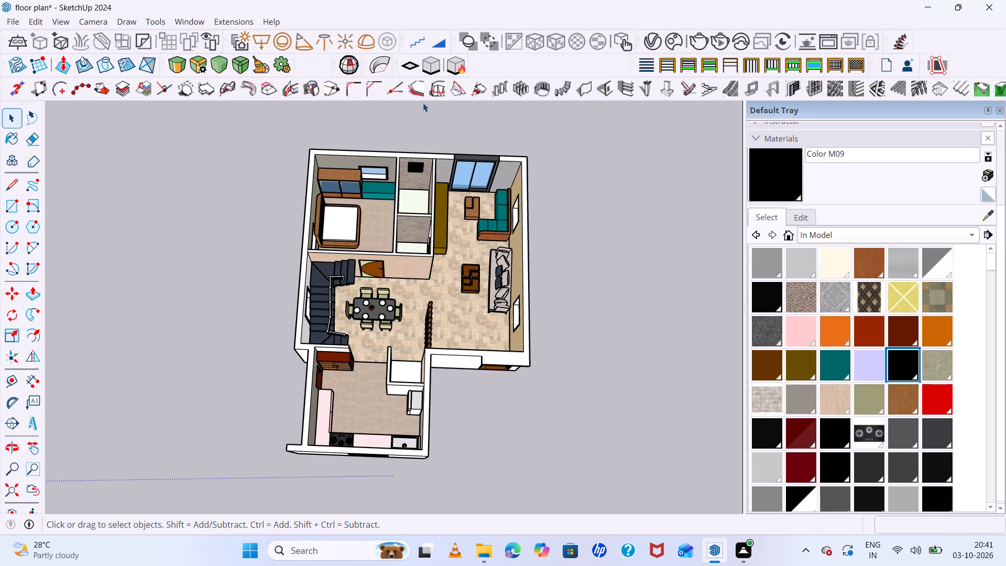
{"action": "scroll", "coordinate": [426, 121], "scroll_direction": "up", "scroll_amount": 2}
{"action": "middle_click_drag", "start_coordinate": [512, 253], "coordinate": [523, 300]}
{"action": "scroll", "coordinate": [532, 265], "scroll_direction": "down", "scroll_amount": 6}
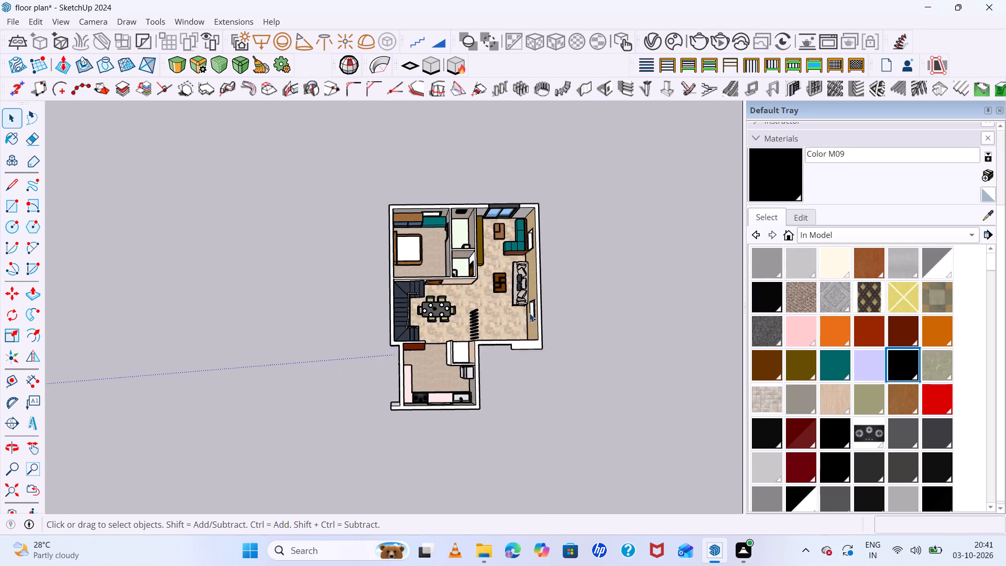
{"action": "scroll", "coordinate": [519, 366], "scroll_direction": "up", "scroll_amount": 5}
{"action": "scroll", "coordinate": [522, 386], "scroll_direction": "down", "scroll_amount": 4}
{"action": "scroll", "coordinate": [540, 149], "scroll_direction": "up", "scroll_amount": 3}
{"action": "middle_click_drag", "start_coordinate": [553, 178], "coordinate": [555, 186]}
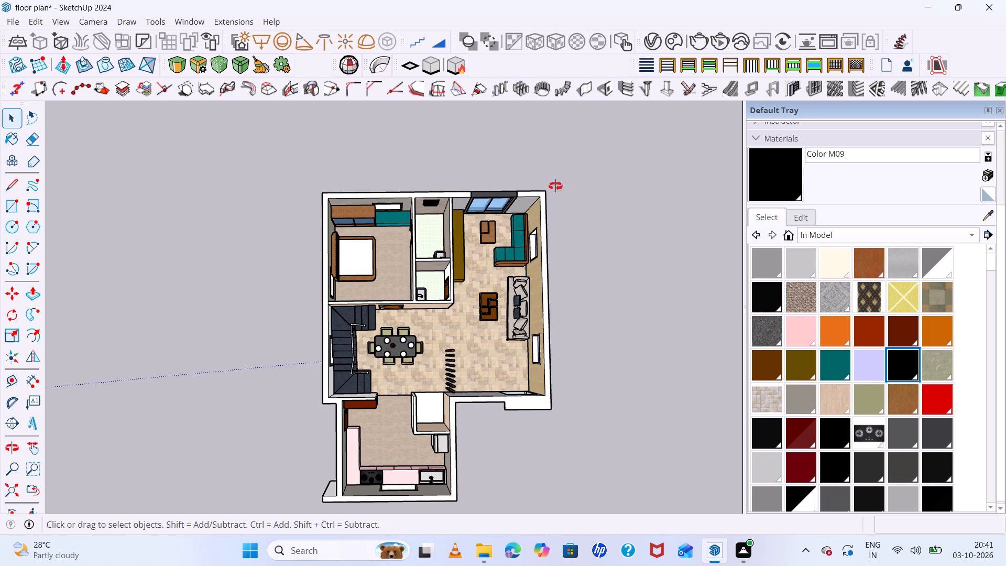
{"action": "middle_click_drag", "start_coordinate": [555, 186], "coordinate": [537, 119]}
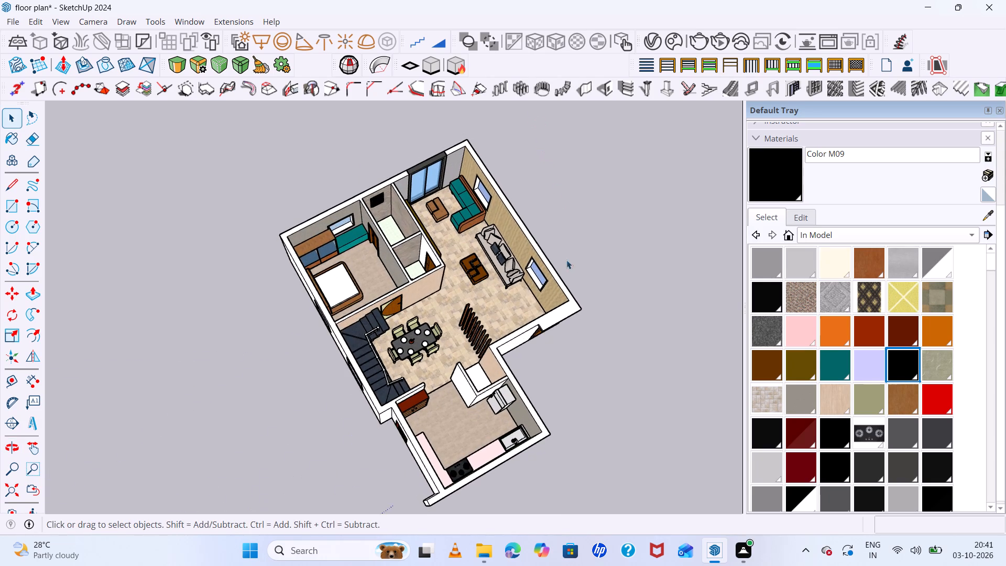
Examine the dining area, slatted partition and kitchen from above, together with the whole floor layout.
{"action": "scroll", "coordinate": [567, 292], "scroll_direction": "up", "scroll_amount": 2}
{"action": "middle_click_drag", "start_coordinate": [577, 361], "coordinate": [417, 398]}
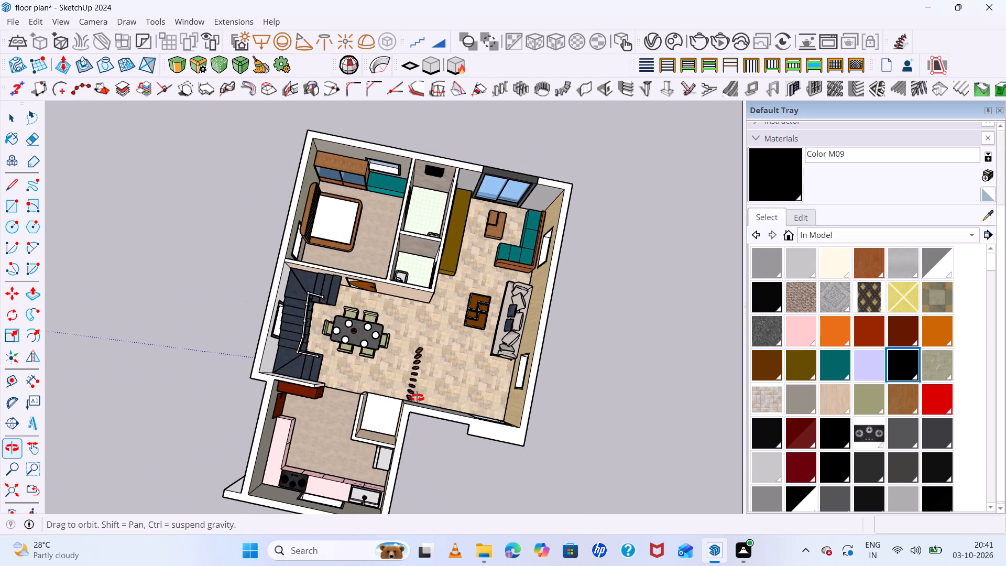
{"action": "middle_click_drag", "start_coordinate": [417, 398], "coordinate": [432, 365]}
{"action": "middle_click", "coordinate": [432, 365]}
{"action": "scroll", "coordinate": [494, 289], "scroll_direction": "up", "scroll_amount": 2}
{"action": "scroll", "coordinate": [494, 288], "scroll_direction": "down", "scroll_amount": 5}
{"action": "scroll", "coordinate": [420, 365], "scroll_direction": "up", "scroll_amount": 6}
{"action": "middle_click_drag", "start_coordinate": [415, 387], "coordinate": [468, 371]}
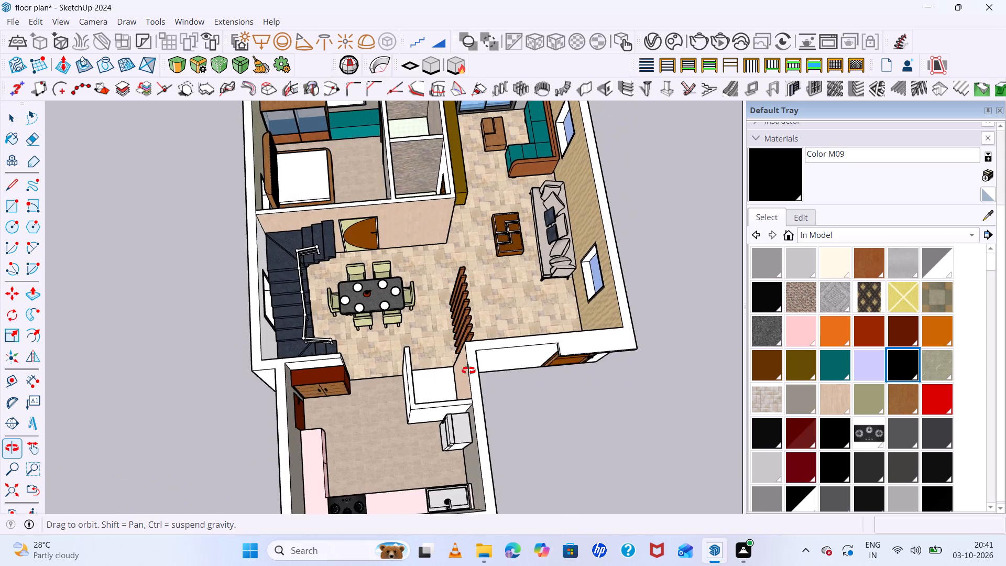
{"action": "middle_click_drag", "start_coordinate": [468, 371], "coordinate": [453, 408]}
{"action": "scroll", "coordinate": [460, 349], "scroll_direction": "down", "scroll_amount": 4}
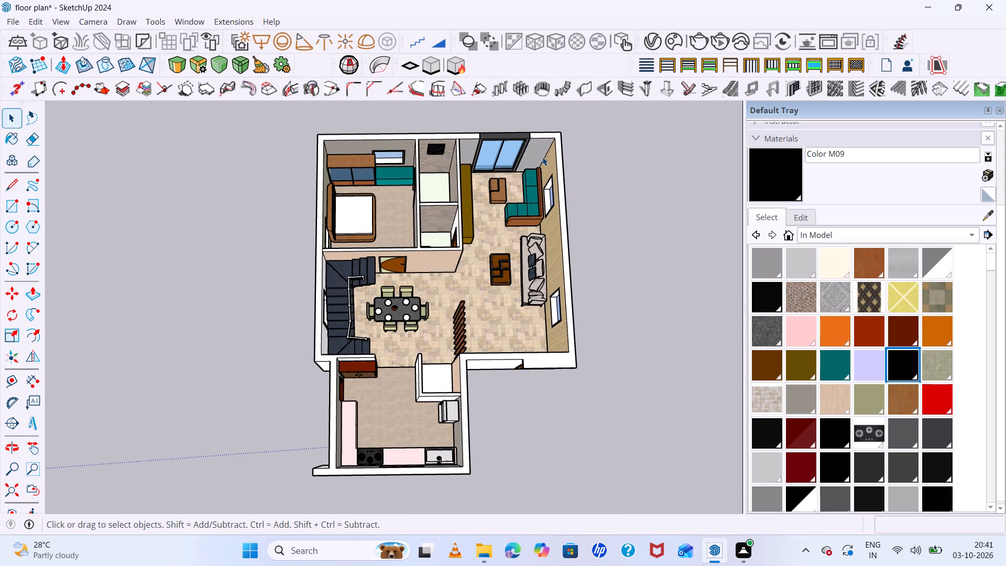
{"action": "middle_click_drag", "start_coordinate": [543, 156], "coordinate": [538, 206]}
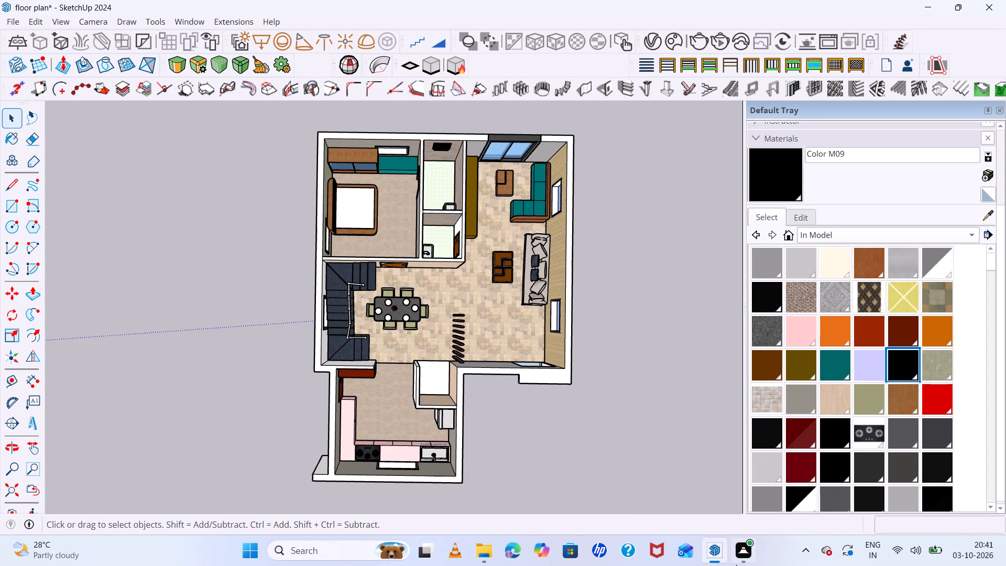
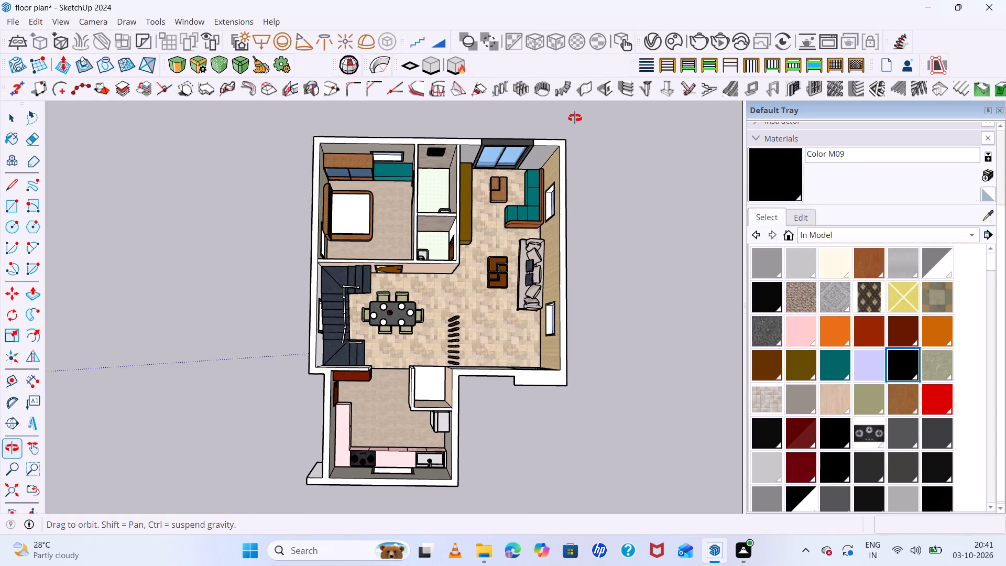
Examine the whole furnished floor layout, from the bedroom and bathrooms to the kitchen, at rotated overhead angles.
{"action": "scroll", "coordinate": [565, 126], "scroll_direction": "up", "scroll_amount": 1}
{"action": "middle_click_drag", "start_coordinate": [578, 175], "coordinate": [591, 172]}
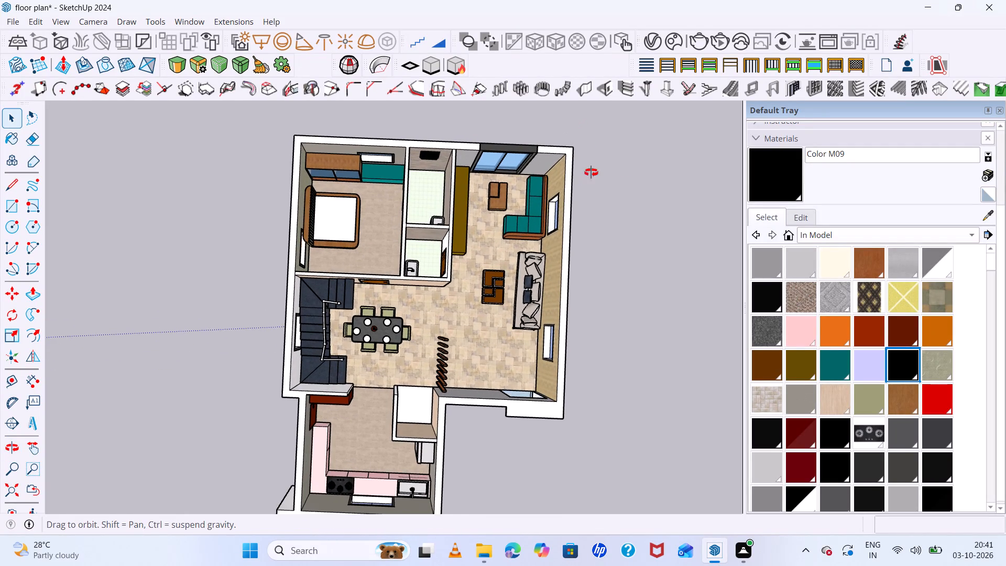
{"action": "middle_click_drag", "start_coordinate": [591, 172], "coordinate": [618, 187]}
{"action": "middle_click", "coordinate": [618, 187]}
{"action": "scroll", "coordinate": [611, 180], "scroll_direction": "up", "scroll_amount": 1}
{"action": "scroll", "coordinate": [589, 167], "scroll_direction": "down", "scroll_amount": 3}
{"action": "middle_click_drag", "start_coordinate": [605, 304], "coordinate": [591, 284]}
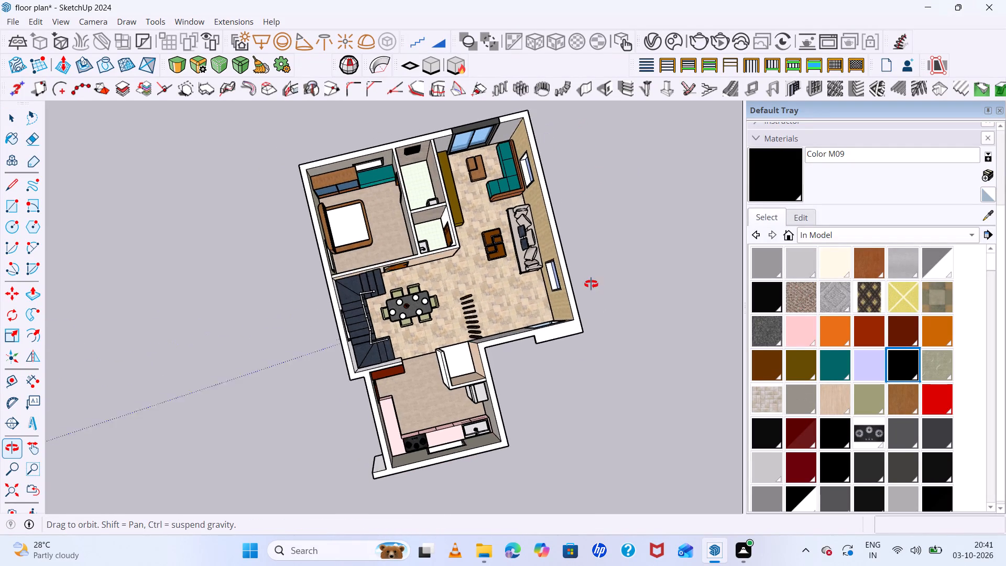
{"action": "middle_click_drag", "start_coordinate": [591, 284], "coordinate": [633, 297]}
{"action": "middle_click_drag", "start_coordinate": [577, 378], "coordinate": [555, 389]}
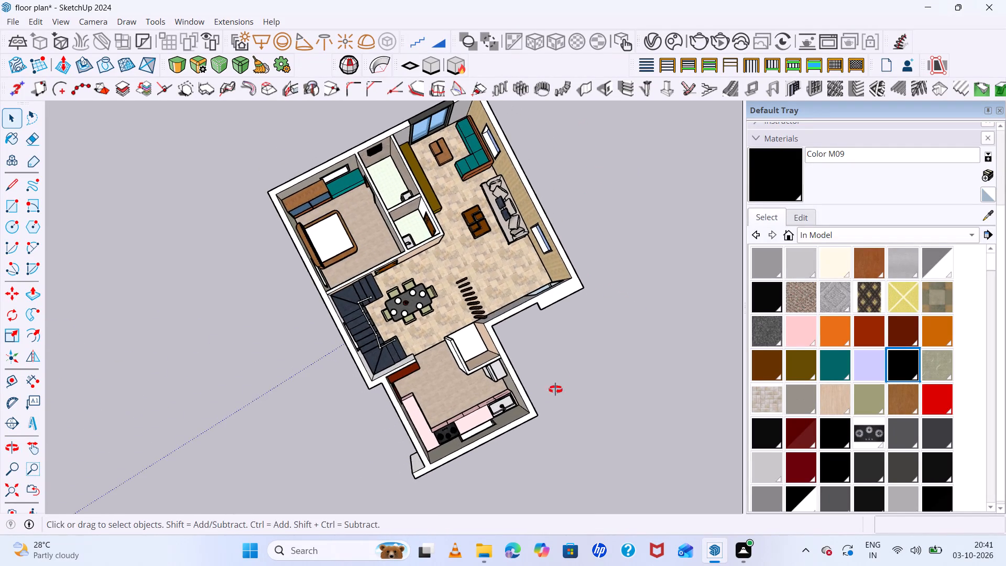
Examine the house's exterior walls with their windows and doors, together with the interior partitions, from lower oblique angles.
{"action": "middle_click_drag", "start_coordinate": [555, 389], "coordinate": [623, 293]}
{"action": "middle_click_drag", "start_coordinate": [623, 292], "coordinate": [515, 189]}
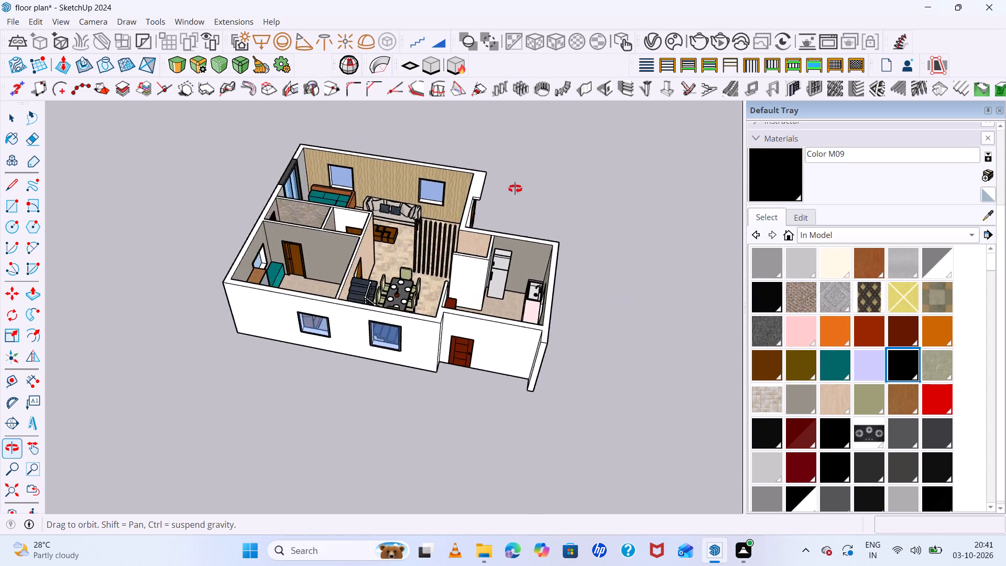
{"action": "middle_click_drag", "start_coordinate": [515, 189], "coordinate": [249, 183]}
{"action": "middle_click", "coordinate": [248, 184]}
{"action": "middle_click_drag", "start_coordinate": [567, 288], "coordinate": [525, 293]}
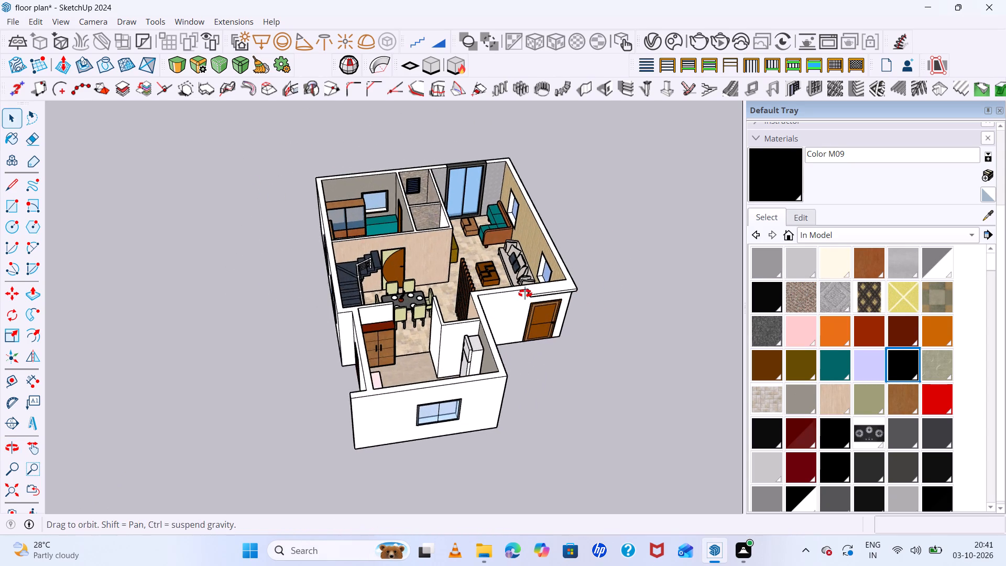
{"action": "middle_click_drag", "start_coordinate": [525, 293], "coordinate": [478, 293]}
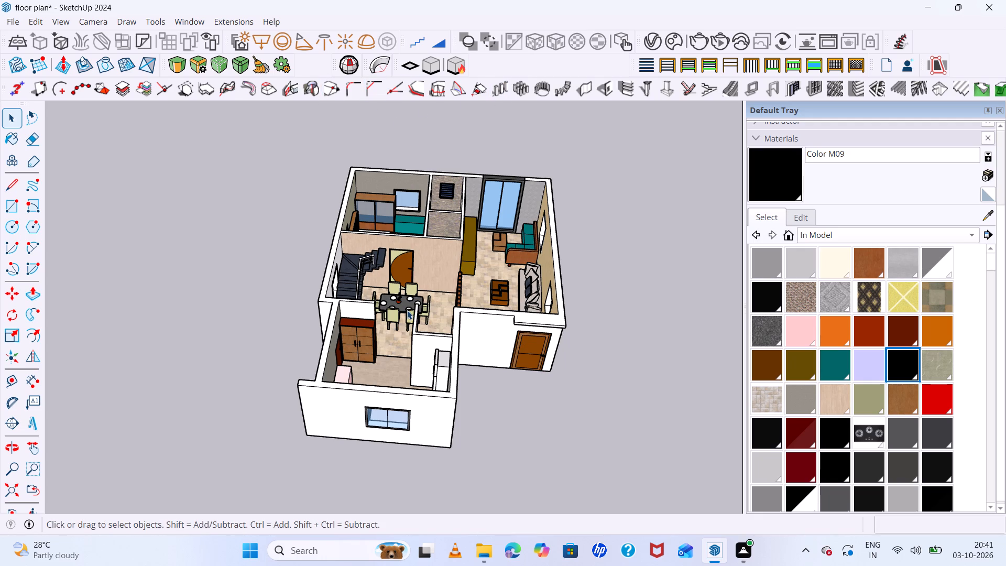
Examine the bedroom, both bathrooms, the living and dining areas and the kitchen from steep overhead angles.
{"action": "middle_click_drag", "start_coordinate": [419, 279], "coordinate": [427, 391]}
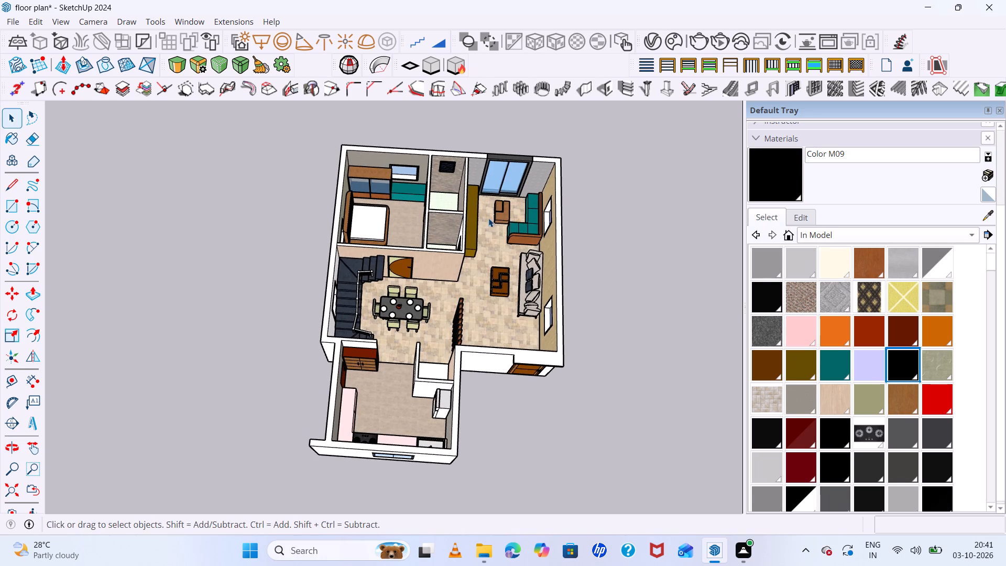
{"action": "scroll", "coordinate": [536, 148], "scroll_direction": "up", "scroll_amount": 2}
{"action": "scroll", "coordinate": [537, 149], "scroll_direction": "down", "scroll_amount": 1}
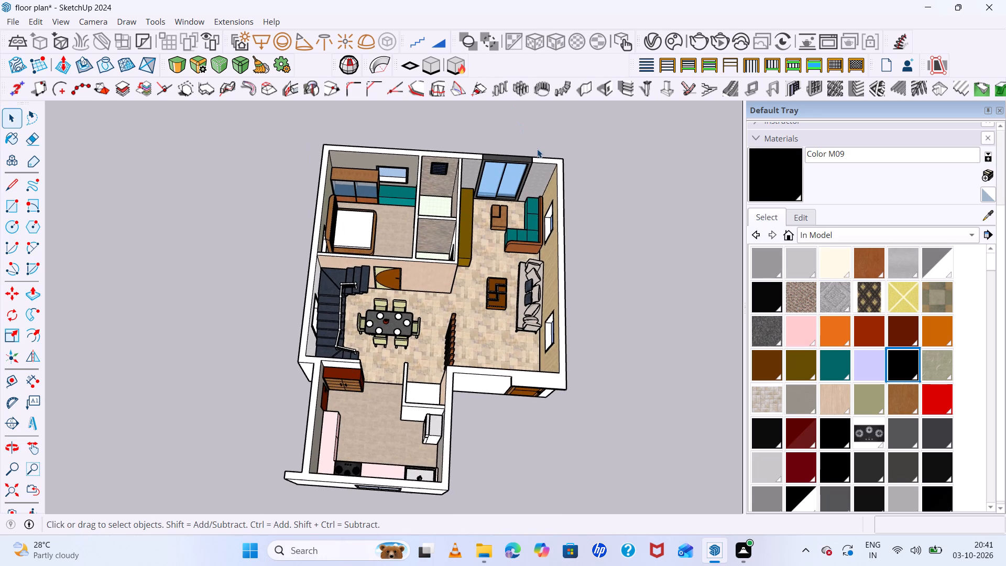
{"action": "middle_click_drag", "start_coordinate": [537, 149], "coordinate": [557, 233]}
{"action": "middle_click", "coordinate": [557, 233]}
{"action": "middle_click", "coordinate": [557, 233]}
{"action": "middle_click", "coordinate": [557, 233]}
{"action": "scroll", "coordinate": [551, 207], "scroll_direction": "down", "scroll_amount": 6}
{"action": "scroll", "coordinate": [326, 209], "scroll_direction": "up", "scroll_amount": 4}
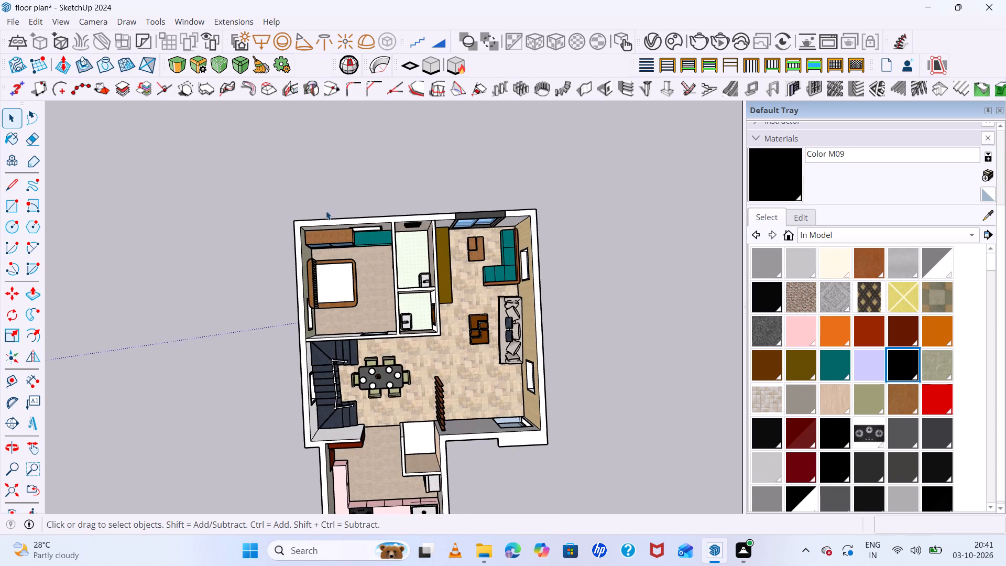
{"action": "middle_click_drag", "start_coordinate": [482, 323], "coordinate": [476, 270]}
{"action": "scroll", "coordinate": [479, 256], "scroll_direction": "down", "scroll_amount": 6}
{"action": "scroll", "coordinate": [535, 388], "scroll_direction": "up", "scroll_amount": 5}
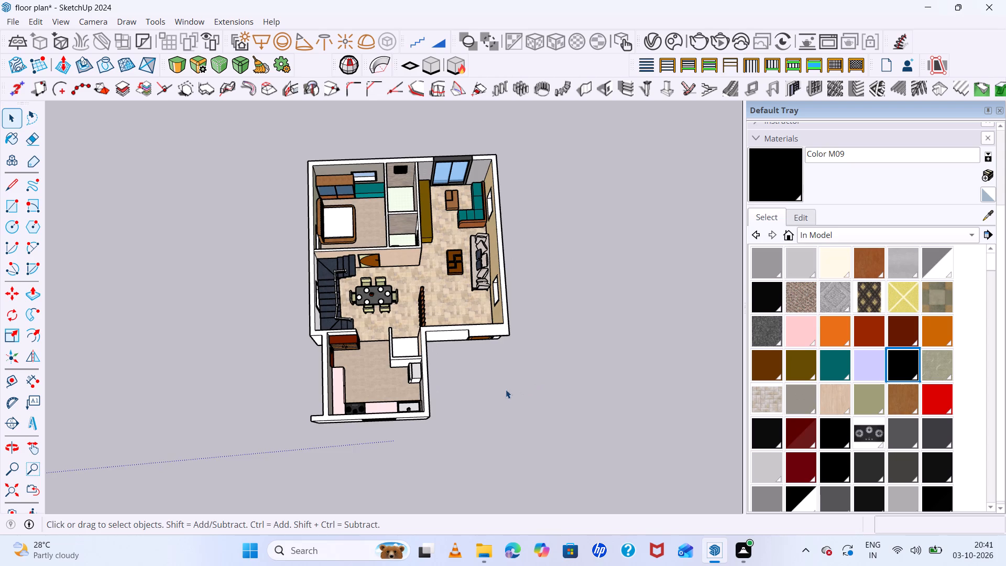
{"action": "middle_click_drag", "start_coordinate": [506, 389], "coordinate": [501, 450]}
{"action": "scroll", "coordinate": [329, 138], "scroll_direction": "up", "scroll_amount": 3}
Examine the washbasins, staircase, dining table, slatted partition and kitchen counters within the overall layout from above.
{"action": "middle_click_drag", "start_coordinate": [390, 161], "coordinate": [454, 168]}
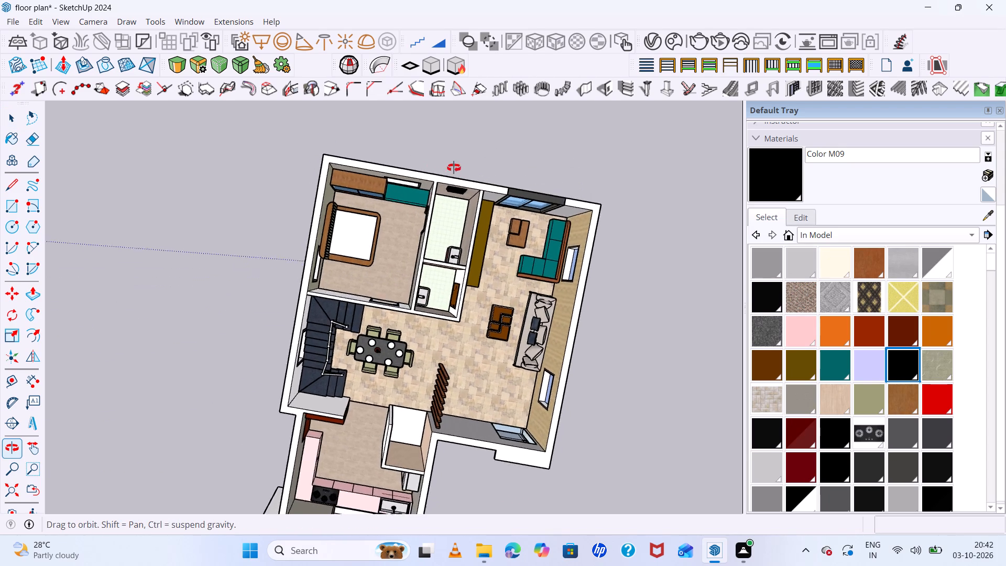
{"action": "middle_click_drag", "start_coordinate": [454, 168], "coordinate": [401, 153]}
{"action": "scroll", "coordinate": [400, 153], "scroll_direction": "up", "scroll_amount": 1}
{"action": "scroll", "coordinate": [399, 151], "scroll_direction": "down", "scroll_amount": 4}
{"action": "scroll", "coordinate": [447, 332], "scroll_direction": "up", "scroll_amount": 3}
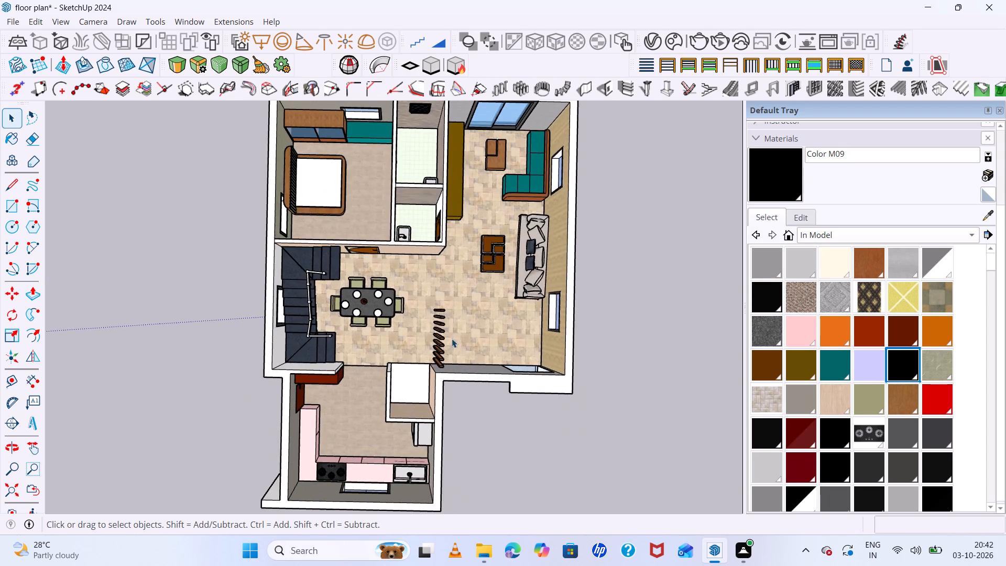
{"action": "middle_click_drag", "start_coordinate": [461, 346], "coordinate": [465, 321]}
{"action": "scroll", "coordinate": [466, 303], "scroll_direction": "down", "scroll_amount": 3}
{"action": "scroll", "coordinate": [527, 193], "scroll_direction": "up", "scroll_amount": 2}
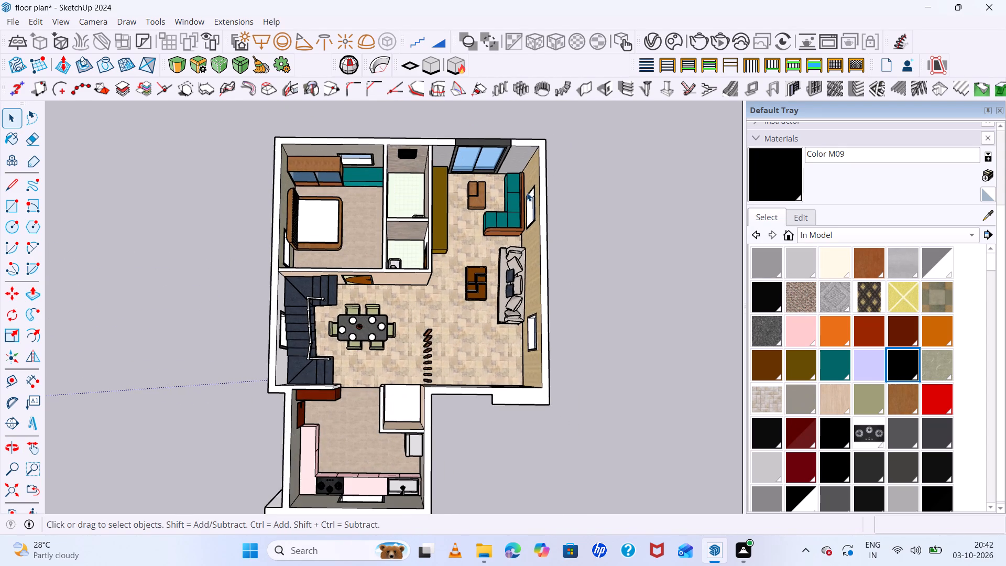
{"action": "middle_click_drag", "start_coordinate": [527, 194], "coordinate": [524, 228]}
{"action": "scroll", "coordinate": [522, 223], "scroll_direction": "up", "scroll_amount": 1}
{"action": "scroll", "coordinate": [513, 217], "scroll_direction": "down", "scroll_amount": 2}
{"action": "scroll", "coordinate": [506, 260], "scroll_direction": "down", "scroll_amount": 1}
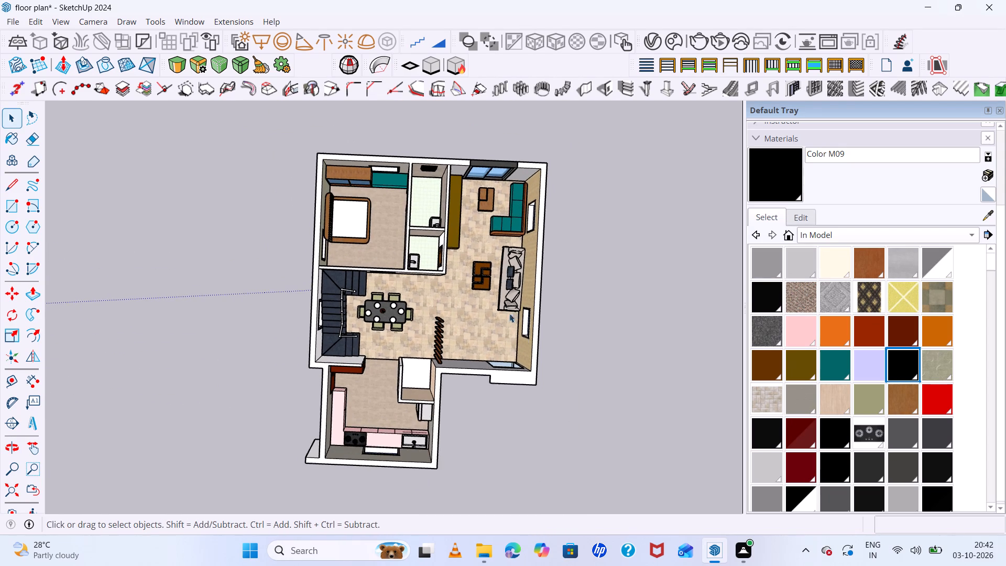
Examine the bedroom, bathroom walls, dining area and living area closely from an oblique overhead angle.
{"action": "scroll", "coordinate": [512, 322], "scroll_direction": "up", "scroll_amount": 3}
{"action": "middle_click_drag", "start_coordinate": [526, 326], "coordinate": [502, 180]}
{"action": "middle_click", "coordinate": [501, 179]}
{"action": "middle_click", "coordinate": [501, 179]}
{"action": "scroll", "coordinate": [265, 304], "scroll_direction": "down", "scroll_amount": 4}
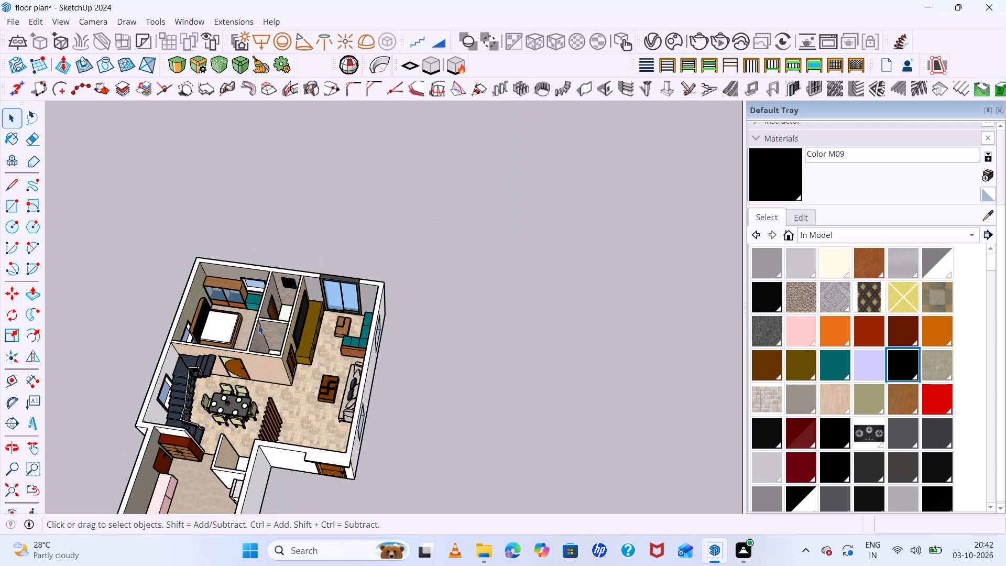
{"action": "scroll", "coordinate": [177, 406], "scroll_direction": "up", "scroll_amount": 5}
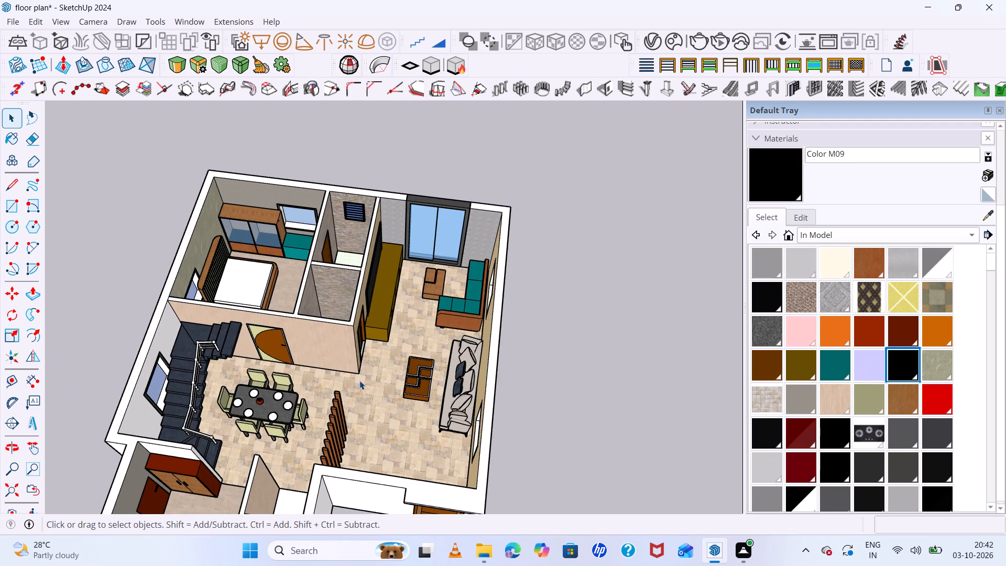
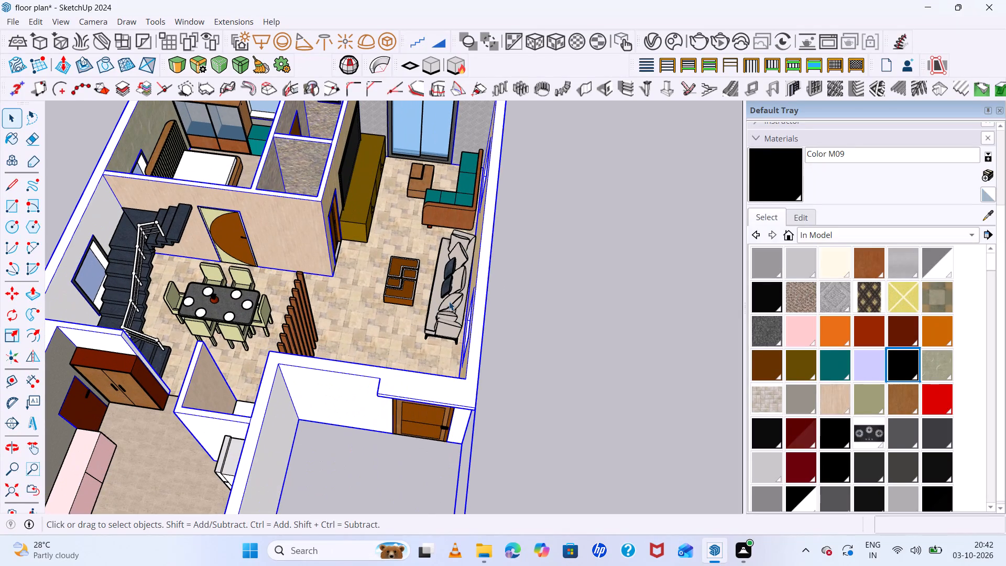
Clear the selection and examine the dining area, living area, TV wall and staircase from several raised angles.
{"action": "left_click", "coordinate": [635, 288]}
{"action": "scroll", "coordinate": [544, 269], "scroll_direction": "down", "scroll_amount": 5}
{"action": "scroll", "coordinate": [555, 330], "scroll_direction": "up", "scroll_amount": 1}
{"action": "middle_click_drag", "start_coordinate": [557, 332], "coordinate": [509, 363]}
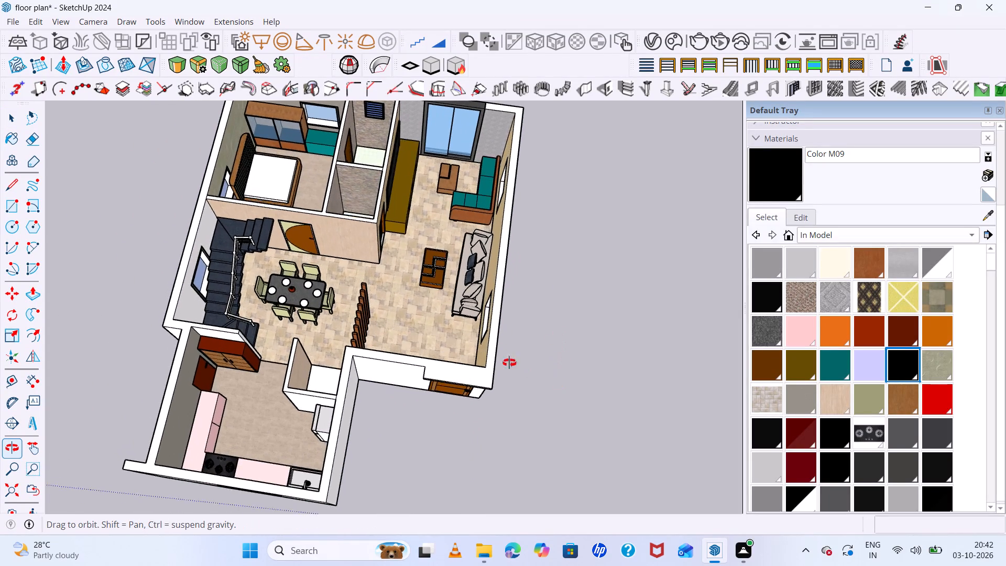
{"action": "middle_click_drag", "start_coordinate": [509, 363], "coordinate": [371, 236]}
{"action": "middle_click", "coordinate": [371, 236]}
{"action": "scroll", "coordinate": [371, 235], "scroll_direction": "down", "scroll_amount": 1}
{"action": "scroll", "coordinate": [368, 233], "scroll_direction": "up", "scroll_amount": 7}
{"action": "middle_click_drag", "start_coordinate": [445, 306], "coordinate": [439, 344]}
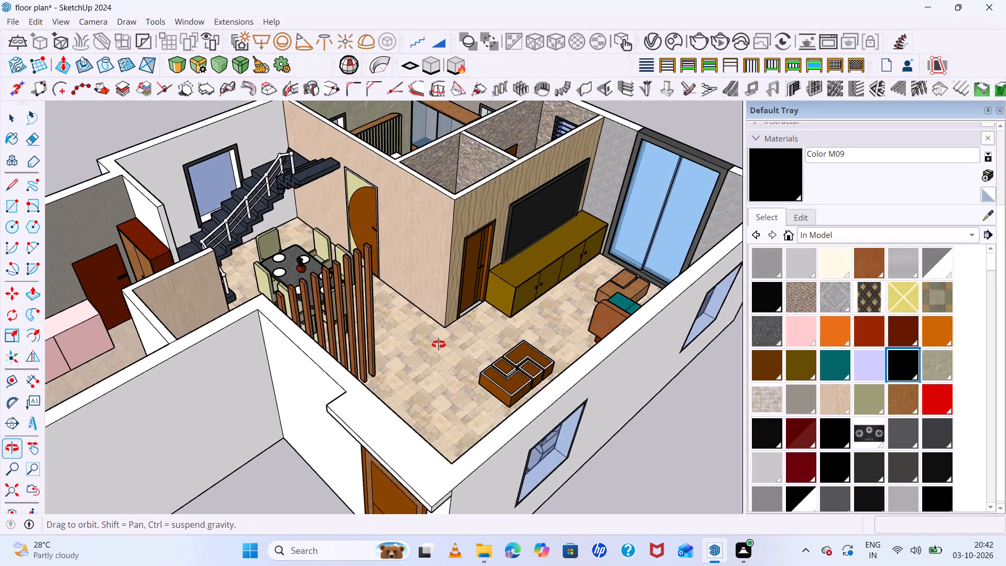
{"action": "middle_click_drag", "start_coordinate": [439, 344], "coordinate": [421, 396]}
{"action": "scroll", "coordinate": [281, 238], "scroll_direction": "up", "scroll_amount": 1}
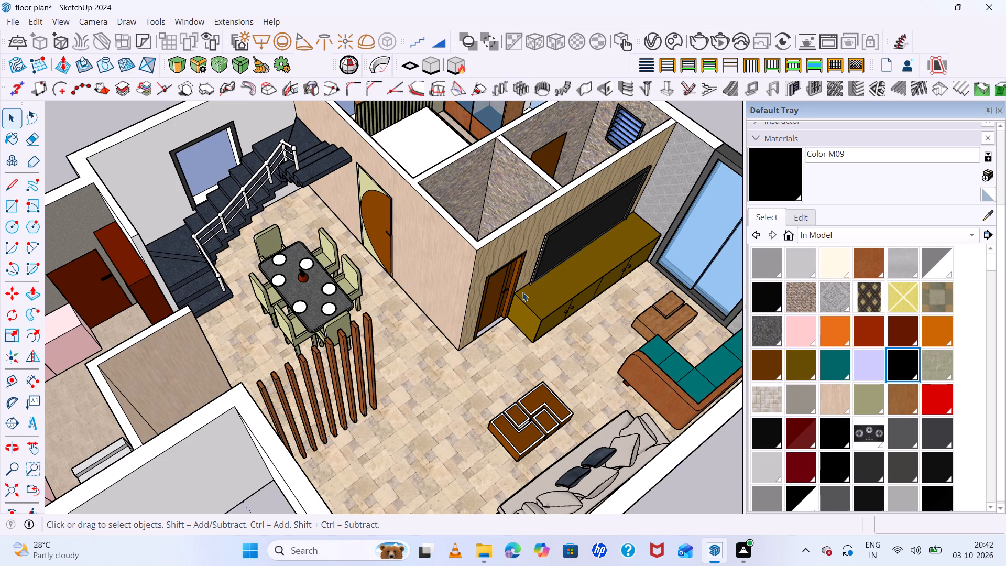
{"action": "scroll", "coordinate": [526, 292], "scroll_direction": "down", "scroll_amount": 2}
{"action": "middle_click_drag", "start_coordinate": [514, 336], "coordinate": [587, 356]}
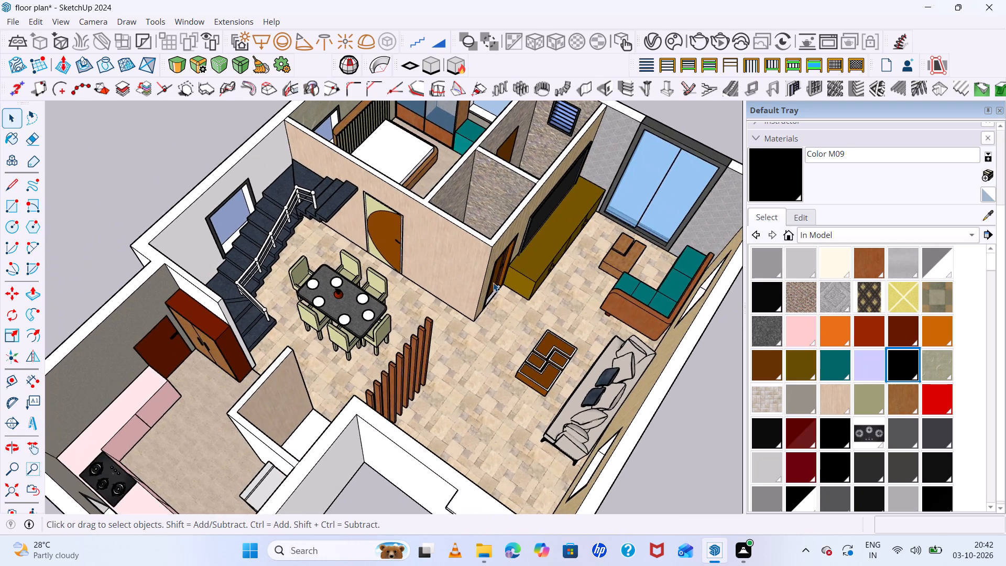
{"action": "scroll", "coordinate": [493, 282], "scroll_direction": "down", "scroll_amount": 5}
{"action": "middle_click_drag", "start_coordinate": [500, 357], "coordinate": [650, 381]}
{"action": "scroll", "coordinate": [614, 242], "scroll_direction": "up", "scroll_amount": 1}
{"action": "scroll", "coordinate": [612, 242], "scroll_direction": "down", "scroll_amount": 2}
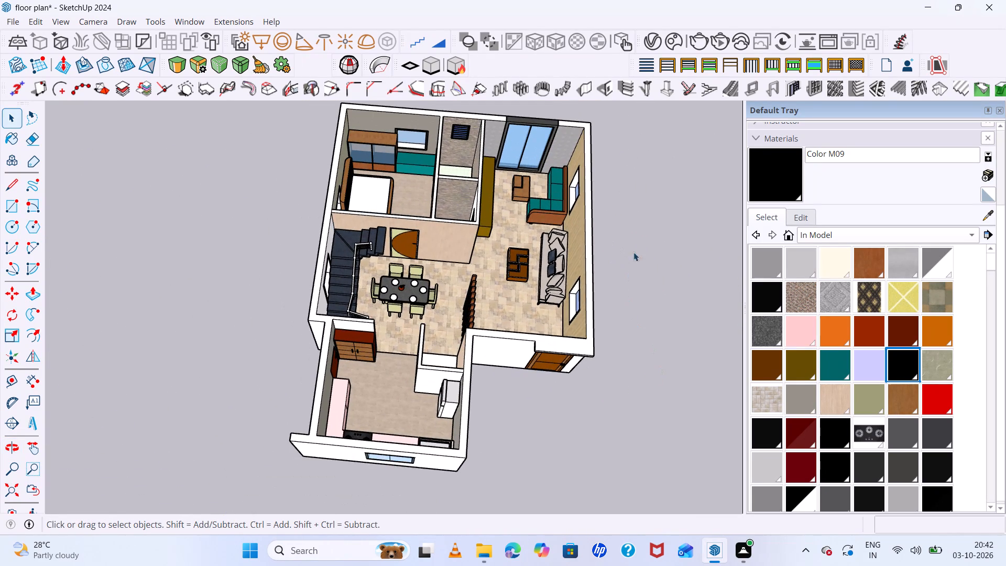
Export a near-top-down view of the whole furnished house as the PDF "floor plan.pdf" in the skup files folder.
{"action": "scroll", "coordinate": [585, 105], "scroll_direction": "up", "scroll_amount": 1}
{"action": "middle_click_drag", "start_coordinate": [476, 341], "coordinate": [513, 351]}
{"action": "scroll", "coordinate": [500, 244], "scroll_direction": "down", "scroll_amount": 2}
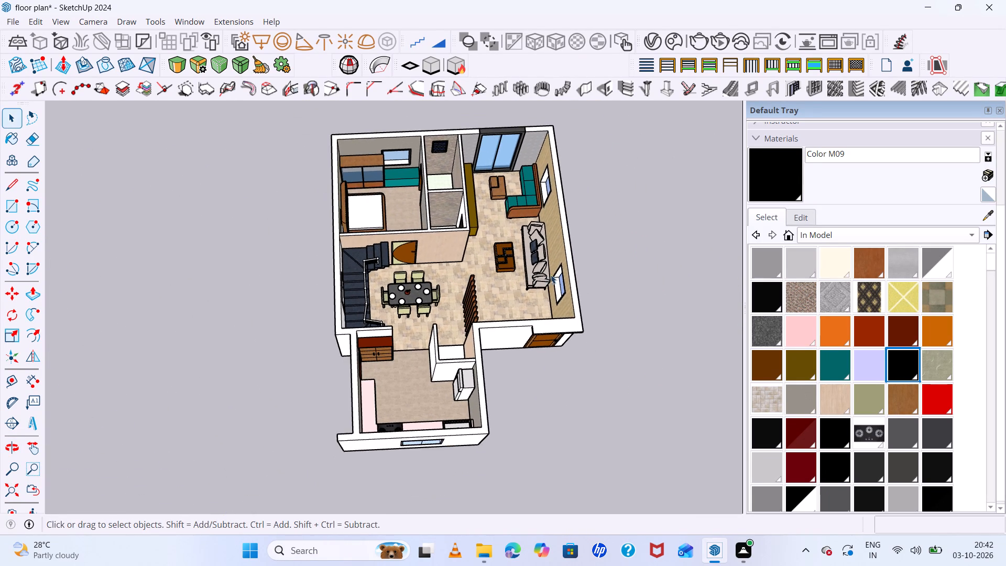
{"action": "middle_click_drag", "start_coordinate": [552, 277], "coordinate": [550, 342]}
{"action": "scroll", "coordinate": [543, 109], "scroll_direction": "up", "scroll_amount": 1}
{"action": "middle_click_drag", "start_coordinate": [586, 189], "coordinate": [569, 235]}
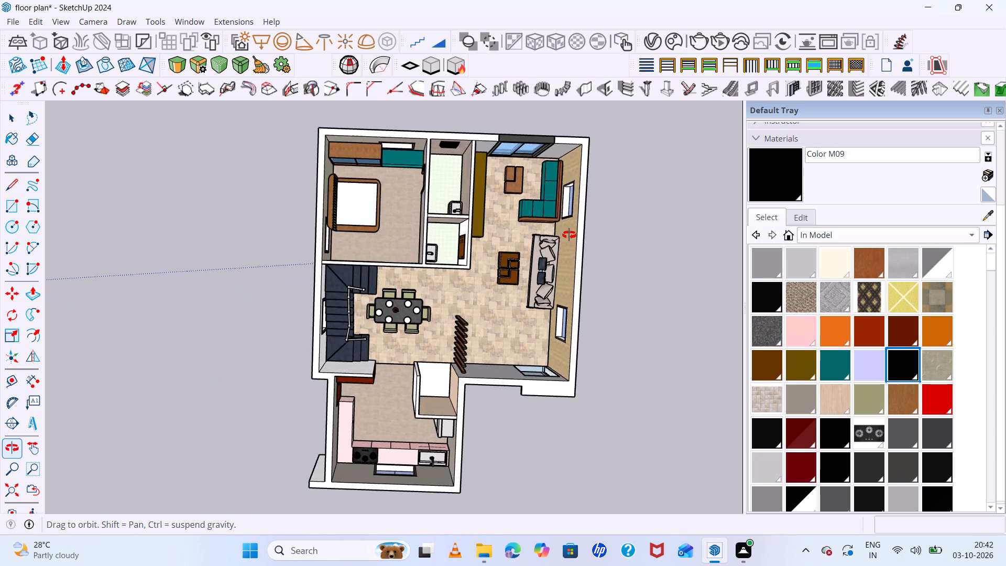
{"action": "middle_click_drag", "start_coordinate": [569, 235], "coordinate": [565, 214]}
{"action": "middle_click", "coordinate": [565, 214]}
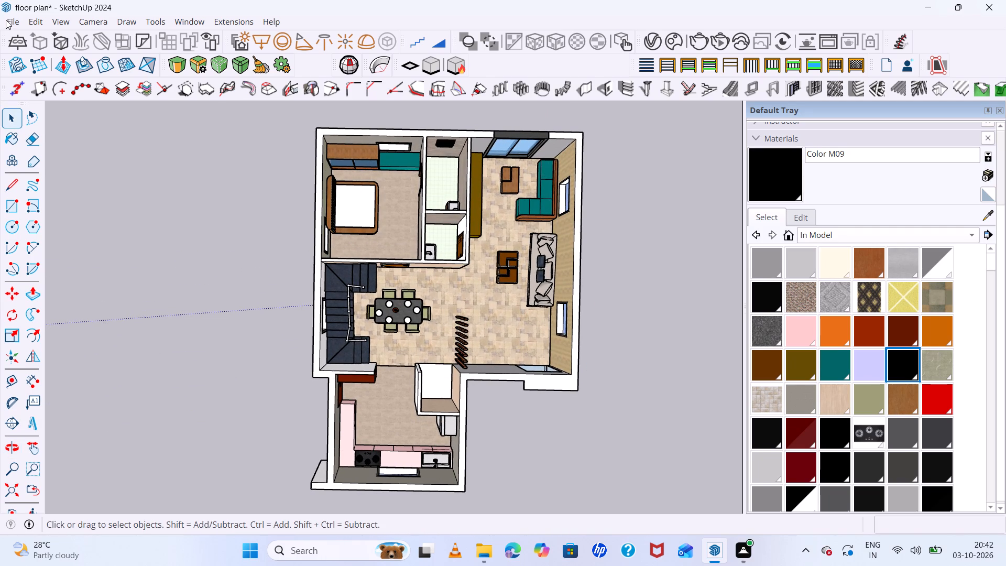
{"action": "left_click", "coordinate": [6, 20]}
{"action": "left_click", "coordinate": [95, 218]}
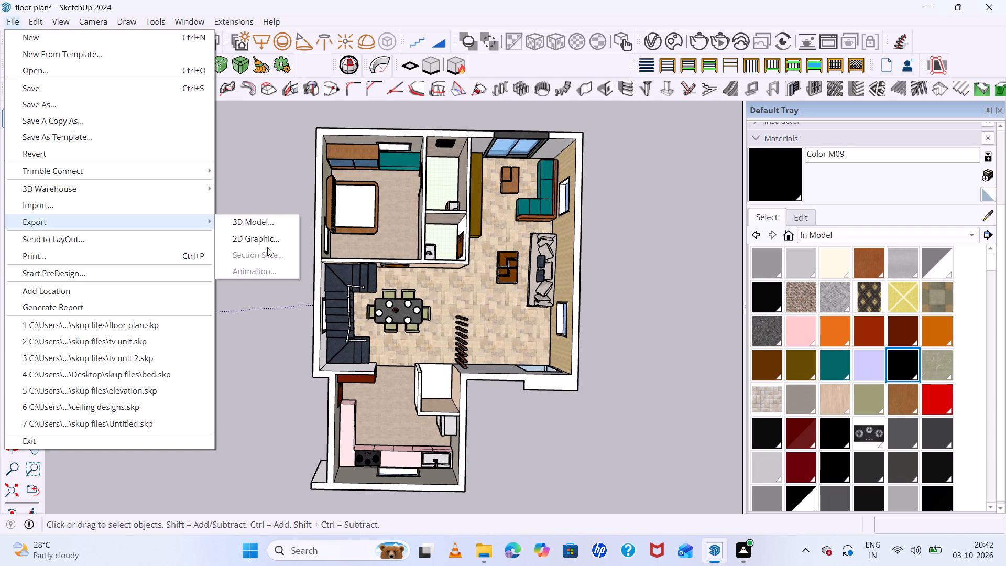
{"action": "left_click", "coordinate": [265, 240]}
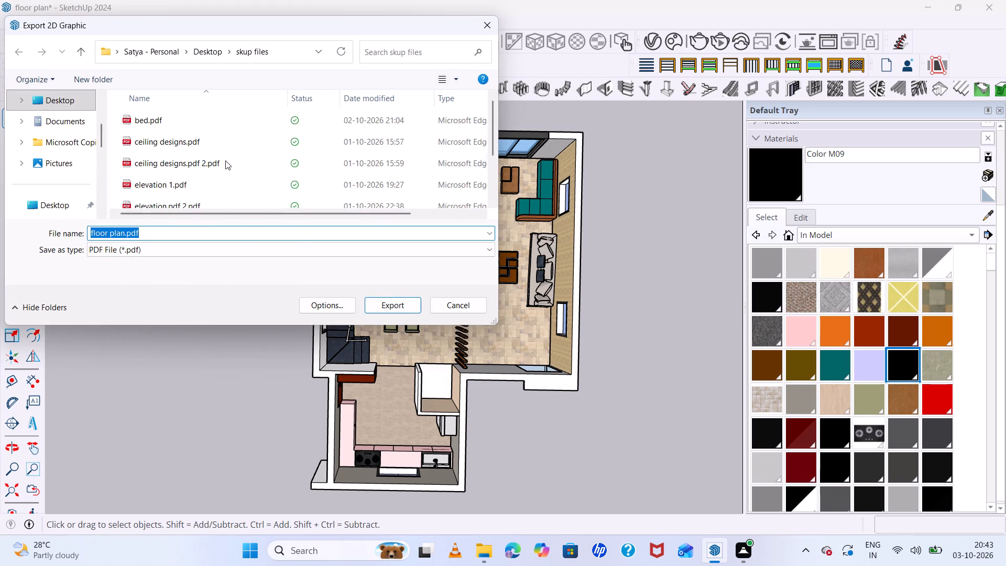
{"action": "left_click", "coordinate": [416, 303]}
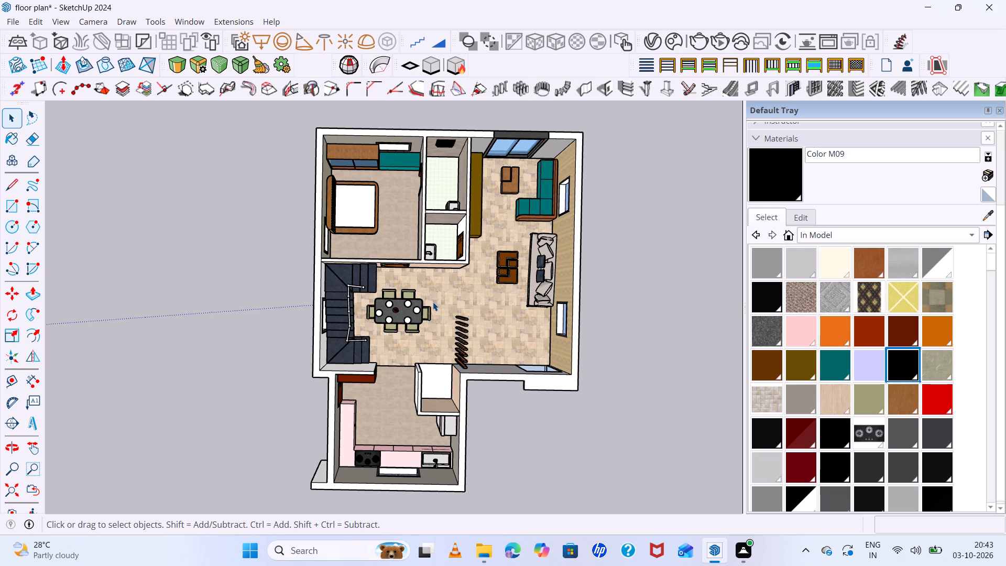
Export an oblique overhead view of the furnished house as a second PDF named "floor plan.pdf 1" in the skup files folder.
{"action": "middle_click_drag", "start_coordinate": [425, 377], "coordinate": [466, 209]}
{"action": "middle_click", "coordinate": [466, 209]}
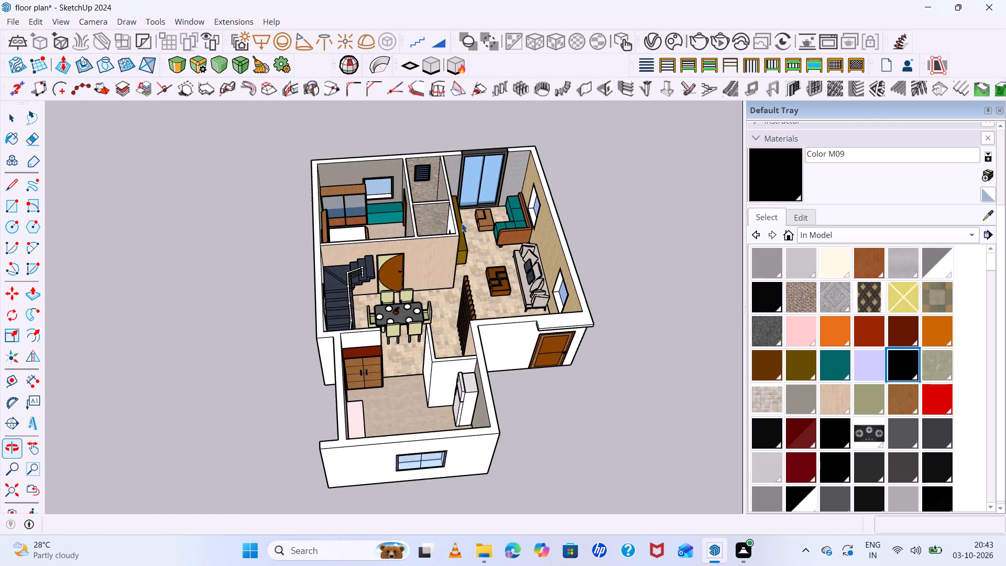
{"action": "scroll", "coordinate": [434, 296], "scroll_direction": "up", "scroll_amount": 5}
{"action": "scroll", "coordinate": [441, 331], "scroll_direction": "down", "scroll_amount": 3}
{"action": "middle_click_drag", "start_coordinate": [442, 338], "coordinate": [435, 333]}
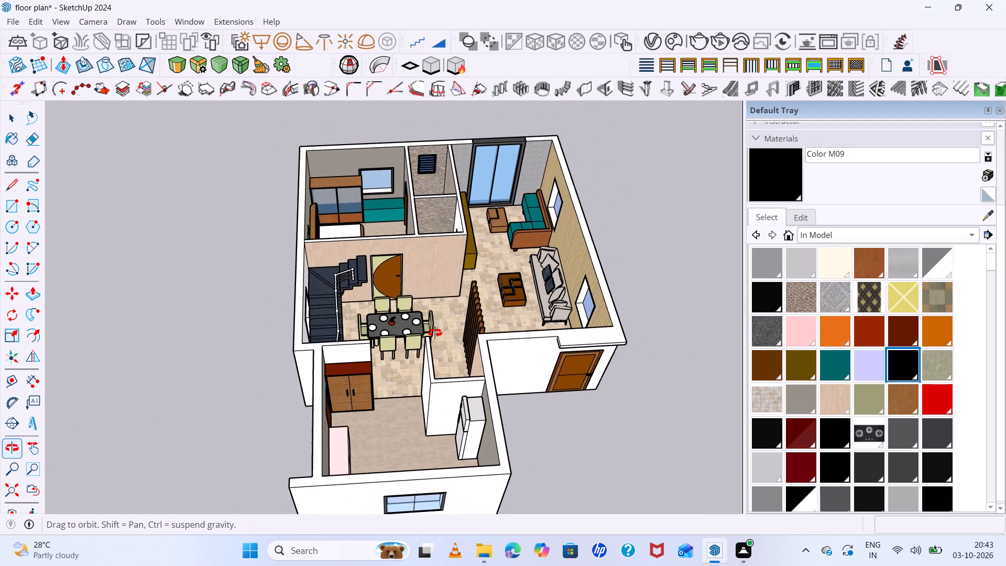
{"action": "middle_click_drag", "start_coordinate": [435, 333], "coordinate": [428, 342]}
{"action": "middle_click_drag", "start_coordinate": [605, 202], "coordinate": [605, 215]}
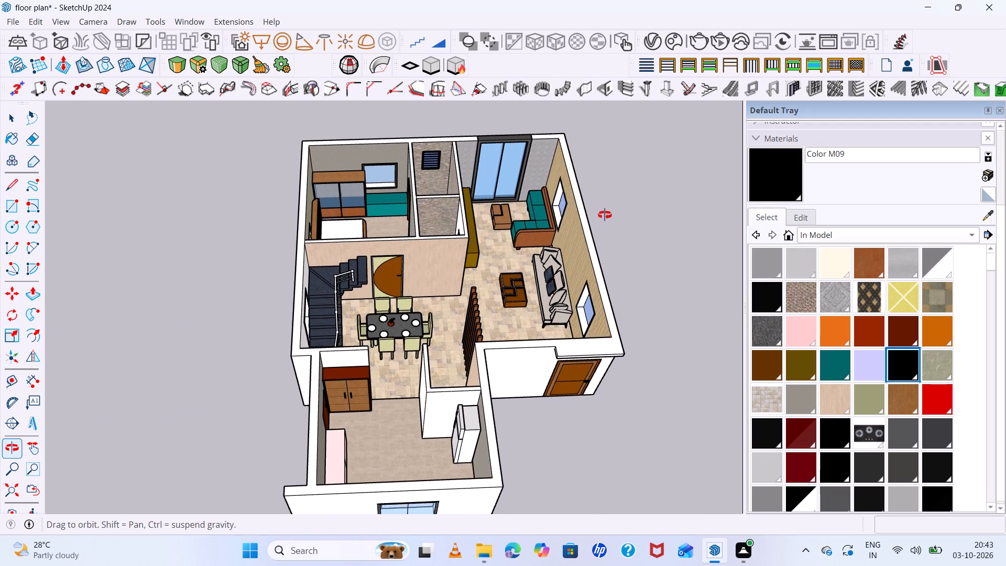
{"action": "middle_click_drag", "start_coordinate": [605, 215], "coordinate": [659, 234]}
{"action": "scroll", "coordinate": [655, 229], "scroll_direction": "down", "scroll_amount": 1}
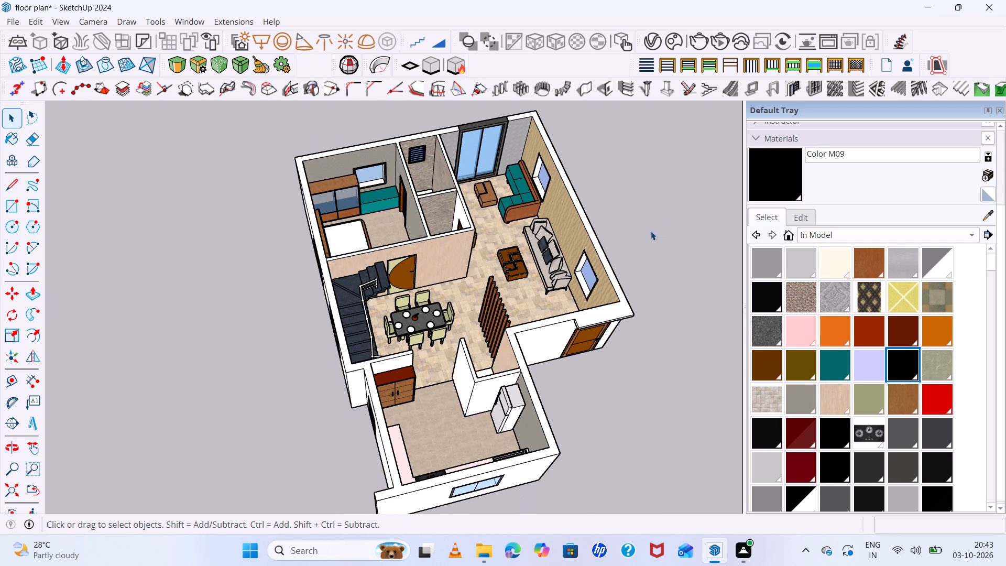
{"action": "middle_click_drag", "start_coordinate": [650, 233], "coordinate": [640, 234]}
{"action": "scroll", "coordinate": [640, 234], "scroll_direction": "up", "scroll_amount": 1}
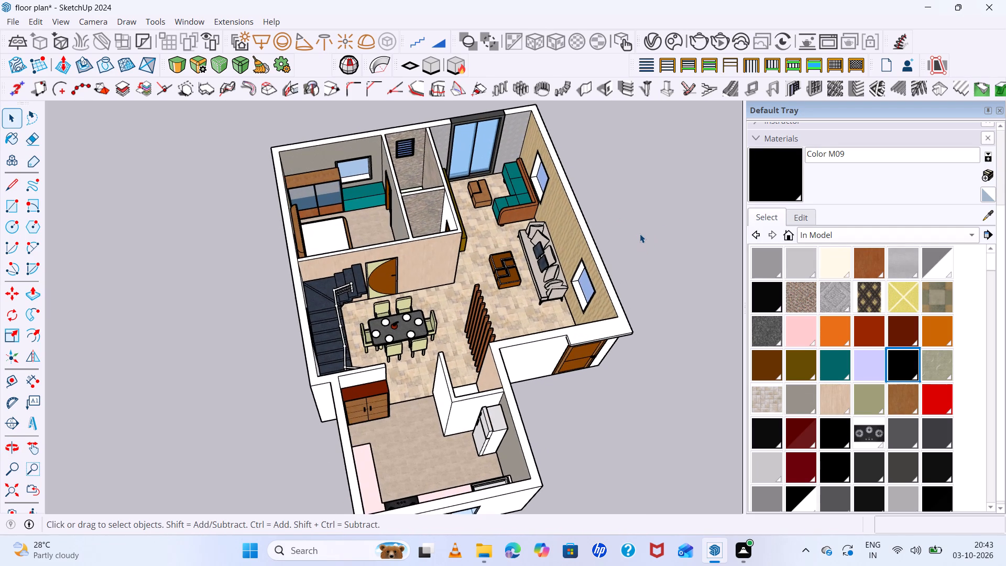
{"action": "left_click", "coordinate": [9, 21]}
{"action": "left_click", "coordinate": [80, 224]}
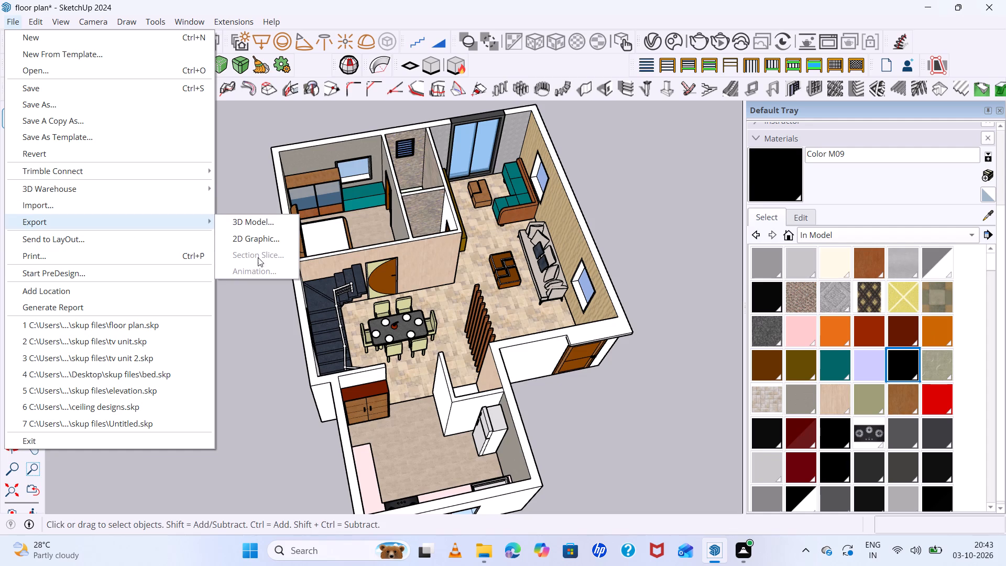
{"action": "left_click", "coordinate": [264, 243]}
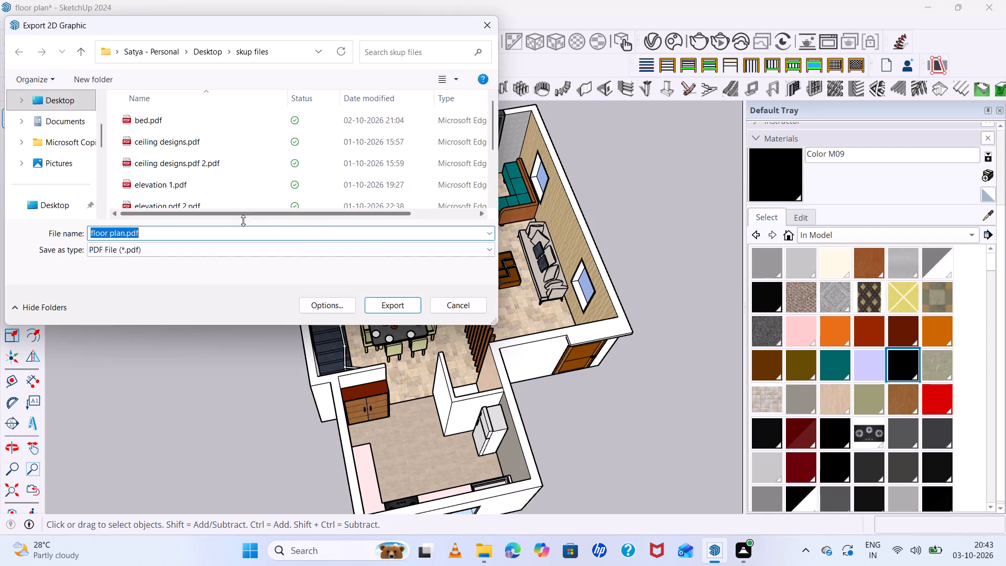
{"action": "left_click", "coordinate": [237, 227]}
{"action": "left_click", "coordinate": [239, 233]}
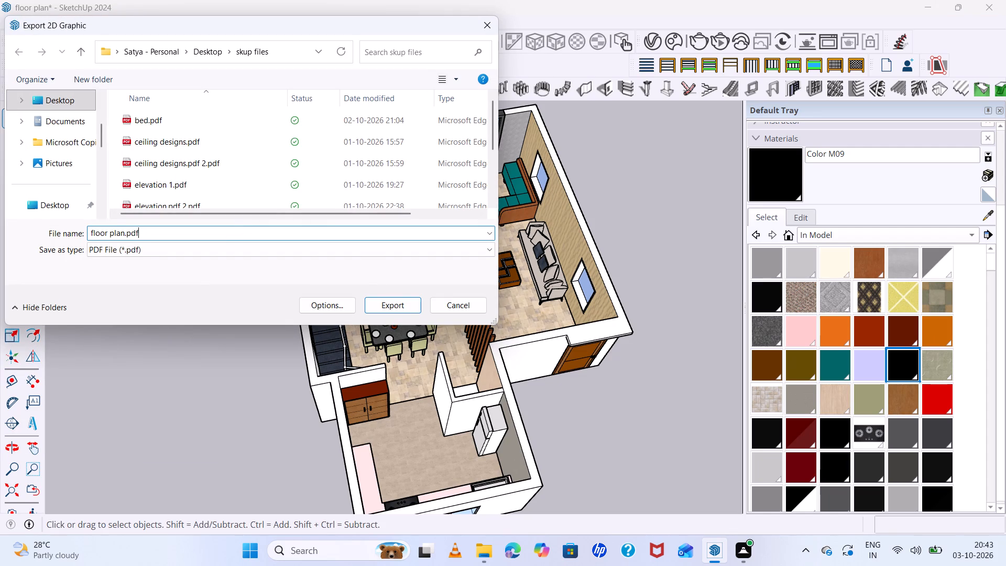
{"action": "key", "text": "space"}
{"action": "key", "text": "2"}
{"action": "key", "text": "BackSpace"}
{"action": "key", "text": "1"}
{"action": "left_click", "coordinate": [388, 307]}
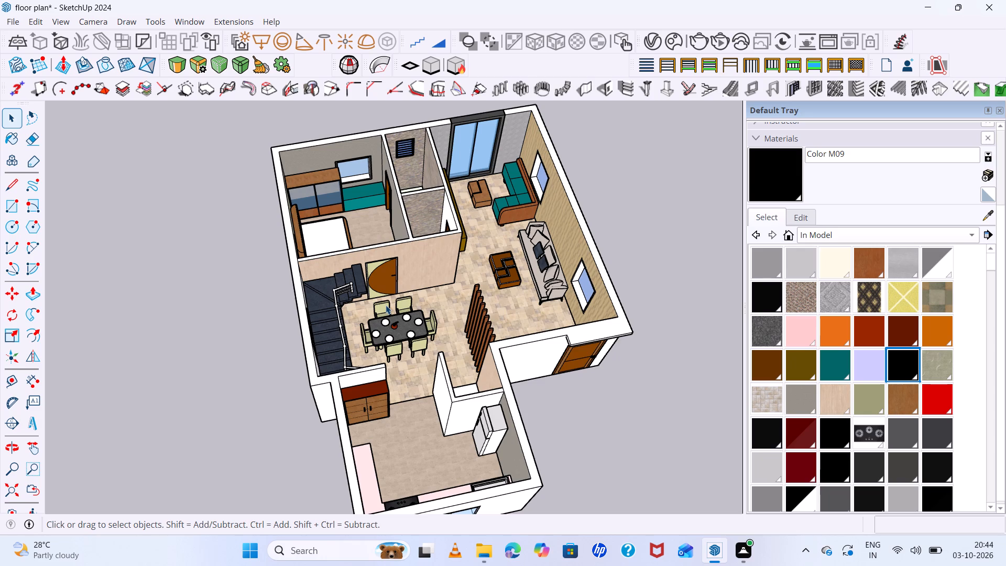
Examine the dining table closely, including its vase and plates, and its setting beside the slatted partition.
{"action": "scroll", "coordinate": [425, 283], "scroll_direction": "down", "scroll_amount": 3}
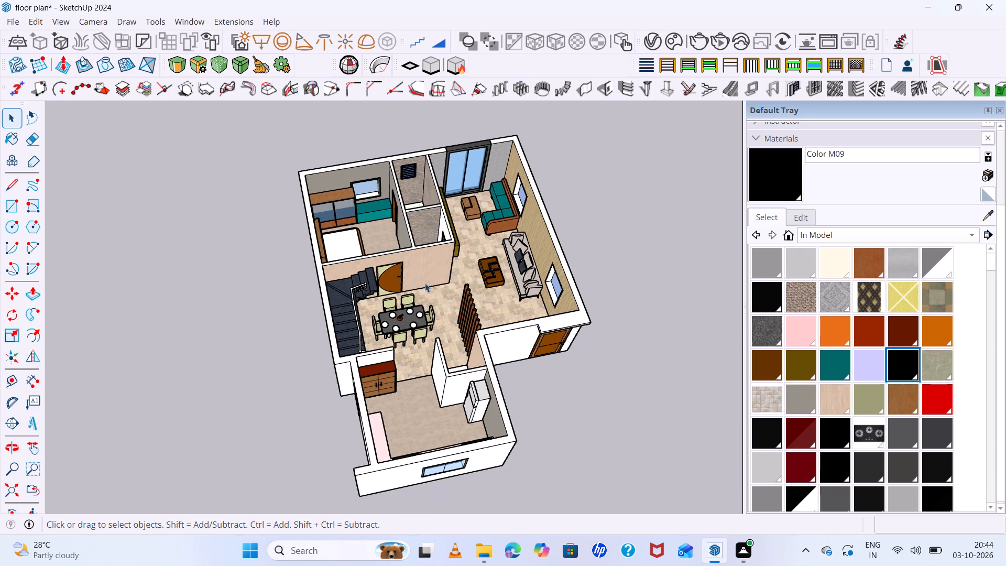
{"action": "scroll", "coordinate": [425, 283], "scroll_direction": "down", "scroll_amount": 2}
{"action": "middle_click_drag", "start_coordinate": [419, 289], "coordinate": [386, 369]}
{"action": "scroll", "coordinate": [403, 295], "scroll_direction": "up", "scroll_amount": 13}
{"action": "scroll", "coordinate": [405, 373], "scroll_direction": "up", "scroll_amount": 17}
{"action": "scroll", "coordinate": [419, 357], "scroll_direction": "up", "scroll_amount": 6}
{"action": "middle_click_drag", "start_coordinate": [393, 334], "coordinate": [381, 306]}
{"action": "scroll", "coordinate": [392, 330], "scroll_direction": "up", "scroll_amount": 1}
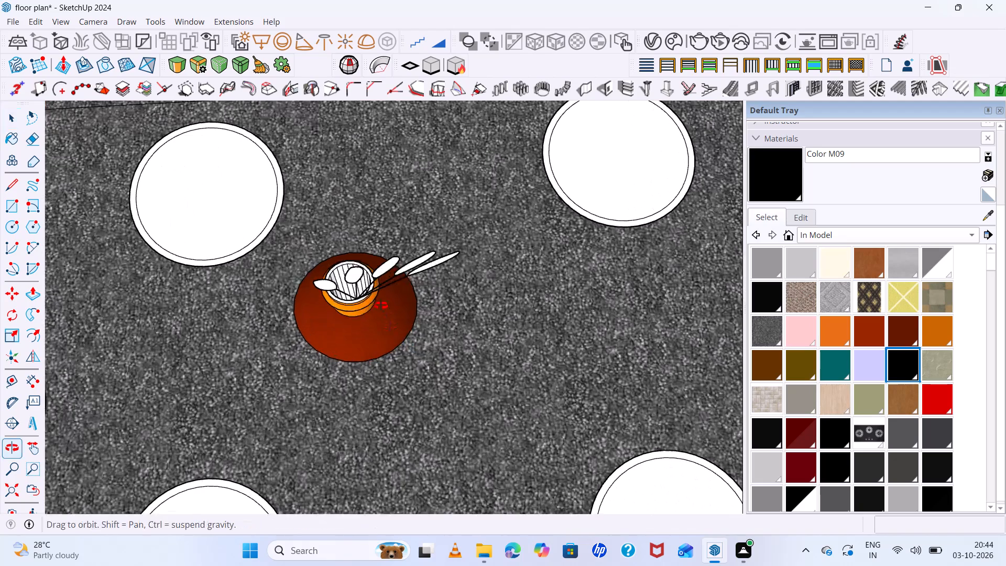
{"action": "middle_click_drag", "start_coordinate": [381, 306], "coordinate": [359, 242]}
{"action": "middle_click", "coordinate": [359, 242]}
{"action": "scroll", "coordinate": [359, 242], "scroll_direction": "up", "scroll_amount": 1}
{"action": "scroll", "coordinate": [359, 242], "scroll_direction": "down", "scroll_amount": 6}
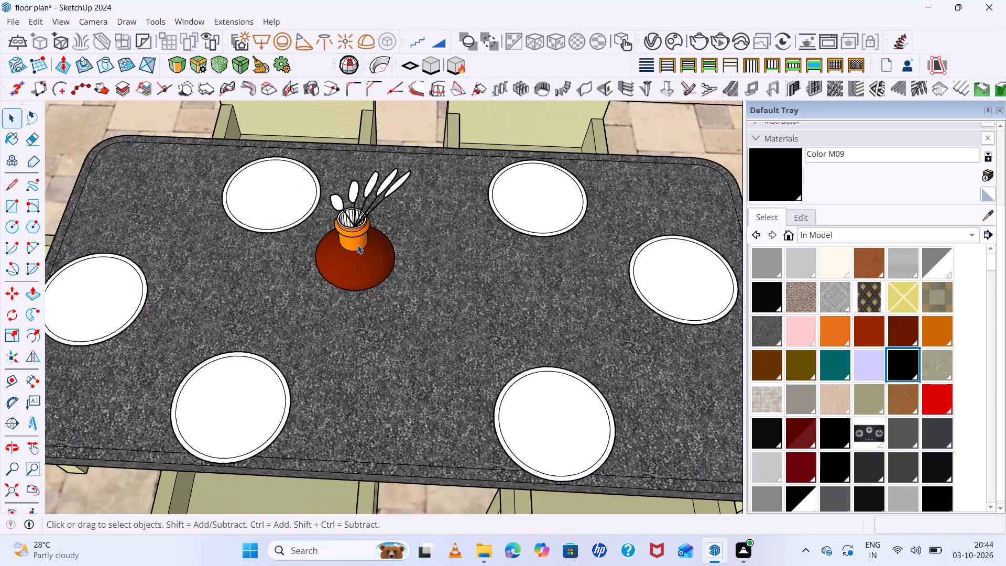
{"action": "scroll", "coordinate": [349, 273], "scroll_direction": "down", "scroll_amount": 7}
{"action": "scroll", "coordinate": [425, 342], "scroll_direction": "up", "scroll_amount": 14}
{"action": "scroll", "coordinate": [431, 346], "scroll_direction": "down", "scroll_amount": 2}
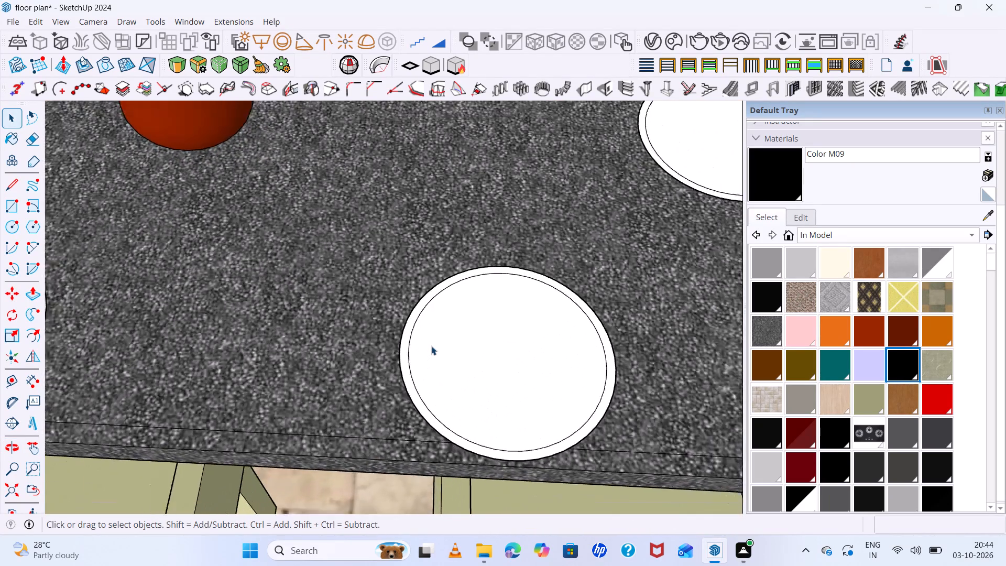
{"action": "scroll", "coordinate": [431, 346], "scroll_direction": "down", "scroll_amount": 5}
{"action": "scroll", "coordinate": [359, 335], "scroll_direction": "down", "scroll_amount": 7}
{"action": "scroll", "coordinate": [253, 331], "scroll_direction": "down", "scroll_amount": 12}
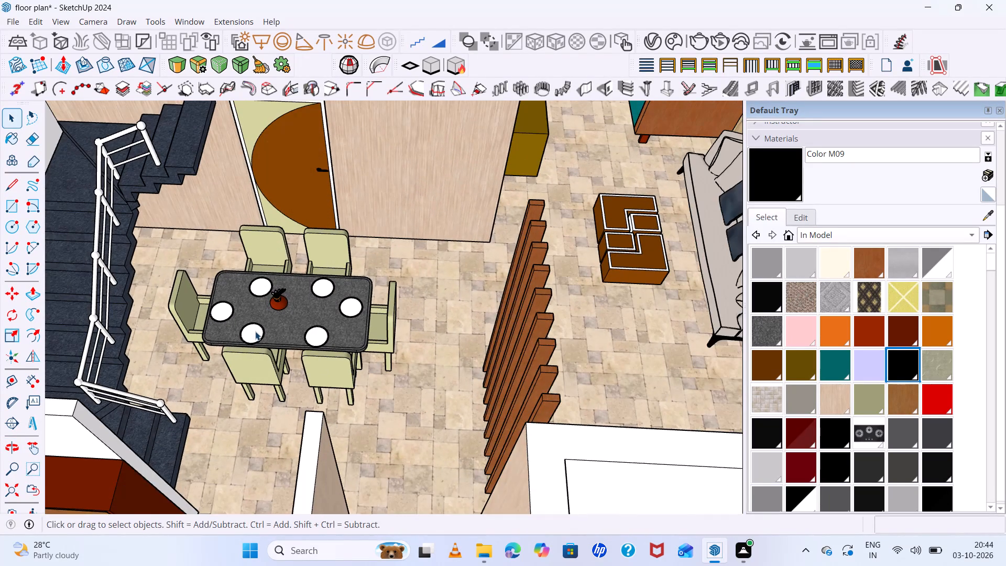
{"action": "scroll", "coordinate": [255, 331], "scroll_direction": "down", "scroll_amount": 1}
{"action": "scroll", "coordinate": [311, 340], "scroll_direction": "up", "scroll_amount": 5}
{"action": "scroll", "coordinate": [305, 328], "scroll_direction": "down", "scroll_amount": 7}
{"action": "scroll", "coordinate": [241, 320], "scroll_direction": "down", "scroll_amount": 4}
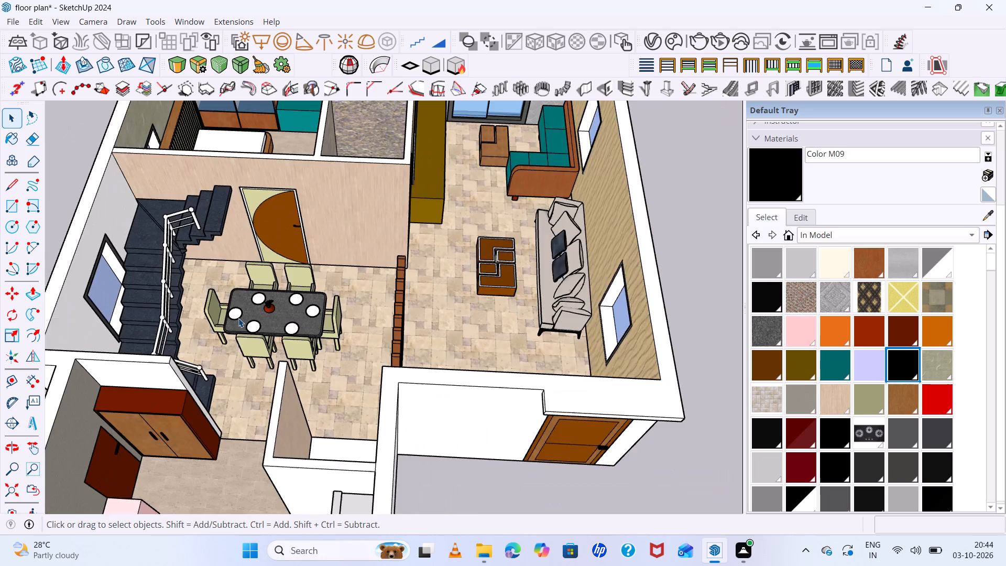
Examine the staircase with its railing, the bedroom door wall and the adjoining dining and living areas from oblique overhead angles.
{"action": "scroll", "coordinate": [238, 318], "scroll_direction": "down", "scroll_amount": 6}
{"action": "middle_click_drag", "start_coordinate": [313, 325], "coordinate": [234, 277]}
{"action": "middle_click", "coordinate": [234, 277]}
{"action": "scroll", "coordinate": [200, 182], "scroll_direction": "up", "scroll_amount": 5}
{"action": "scroll", "coordinate": [236, 191], "scroll_direction": "down", "scroll_amount": 6}
{"action": "scroll", "coordinate": [259, 214], "scroll_direction": "up", "scroll_amount": 6}
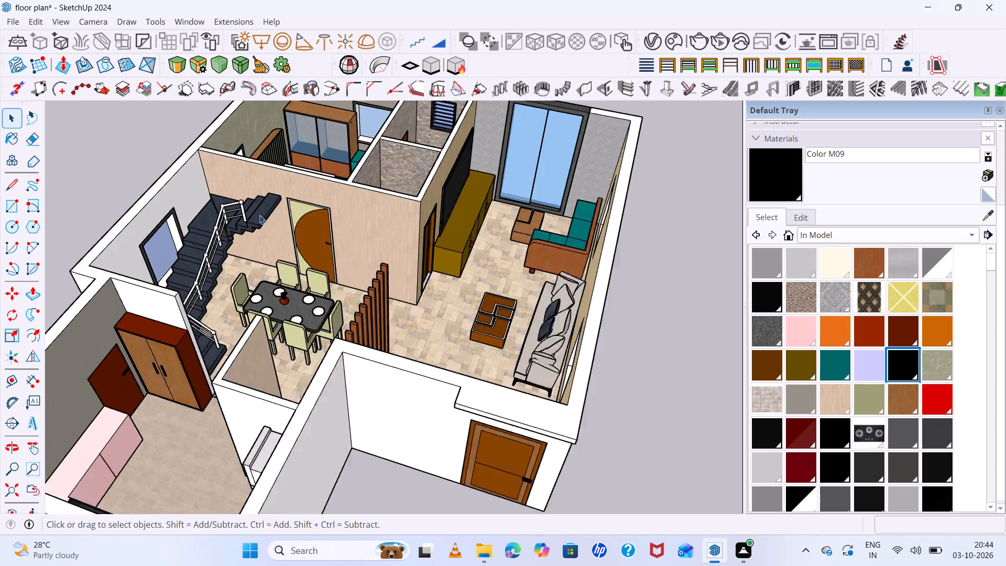
{"action": "scroll", "coordinate": [262, 215], "scroll_direction": "up", "scroll_amount": 5}
{"action": "middle_click_drag", "start_coordinate": [268, 236], "coordinate": [312, 291]}
{"action": "middle_click", "coordinate": [312, 291]}
{"action": "scroll", "coordinate": [244, 234], "scroll_direction": "up", "scroll_amount": 8}
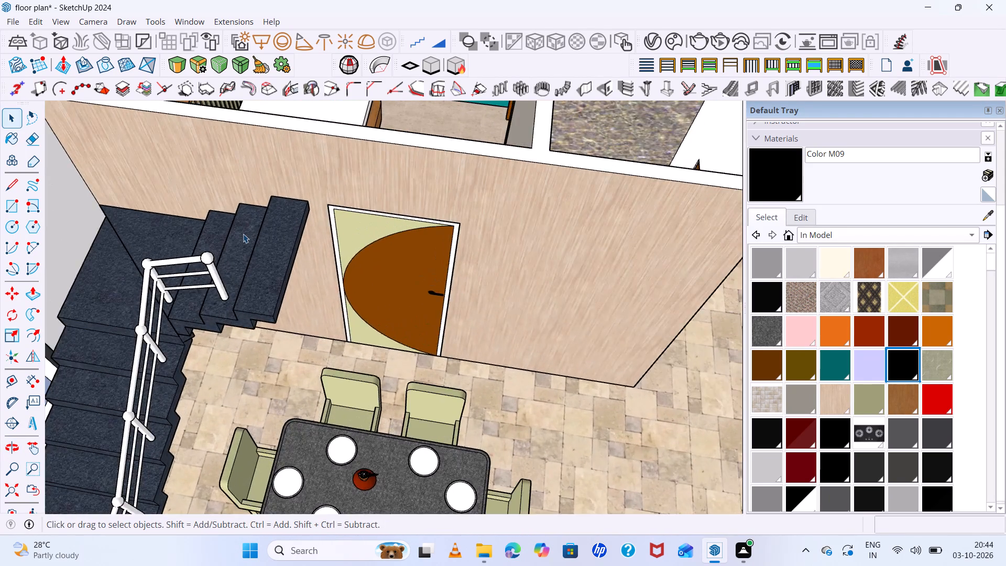
{"action": "scroll", "coordinate": [243, 234], "scroll_direction": "up", "scroll_amount": 5}
{"action": "scroll", "coordinate": [243, 234], "scroll_direction": "down", "scroll_amount": 12}
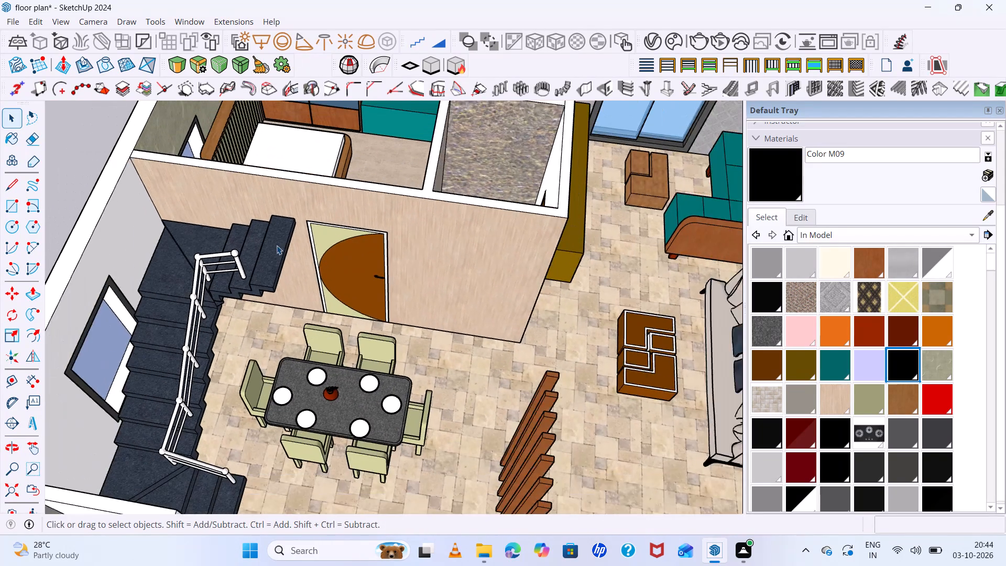
{"action": "scroll", "coordinate": [277, 245], "scroll_direction": "down", "scroll_amount": 5}
{"action": "middle_click_drag", "start_coordinate": [285, 251], "coordinate": [225, 210]}
{"action": "scroll", "coordinate": [225, 210], "scroll_direction": "up", "scroll_amount": 1}
{"action": "scroll", "coordinate": [233, 217], "scroll_direction": "down", "scroll_amount": 2}
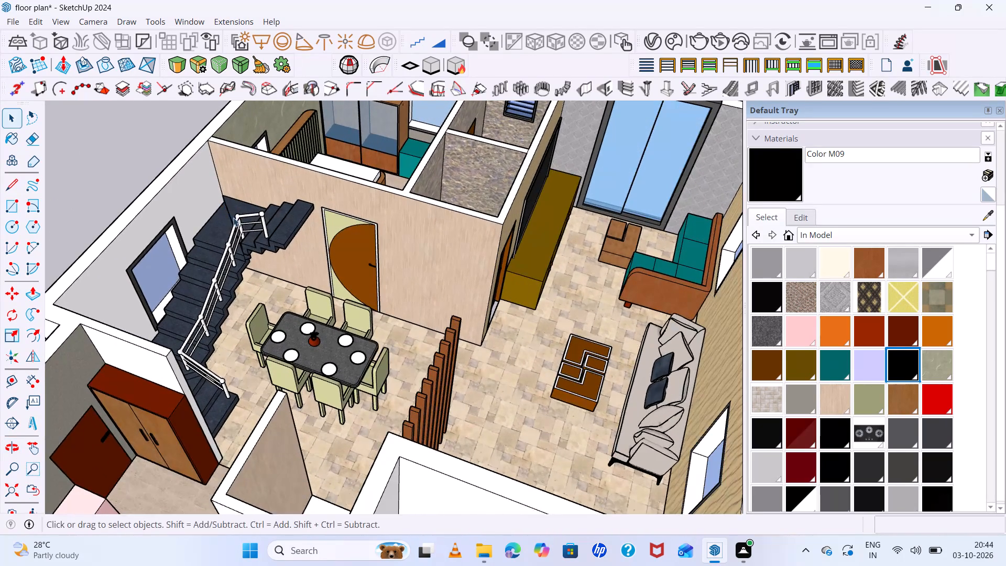
{"action": "scroll", "coordinate": [233, 217], "scroll_direction": "down", "scroll_amount": 3}
{"action": "middle_click_drag", "start_coordinate": [368, 276], "coordinate": [378, 332]}
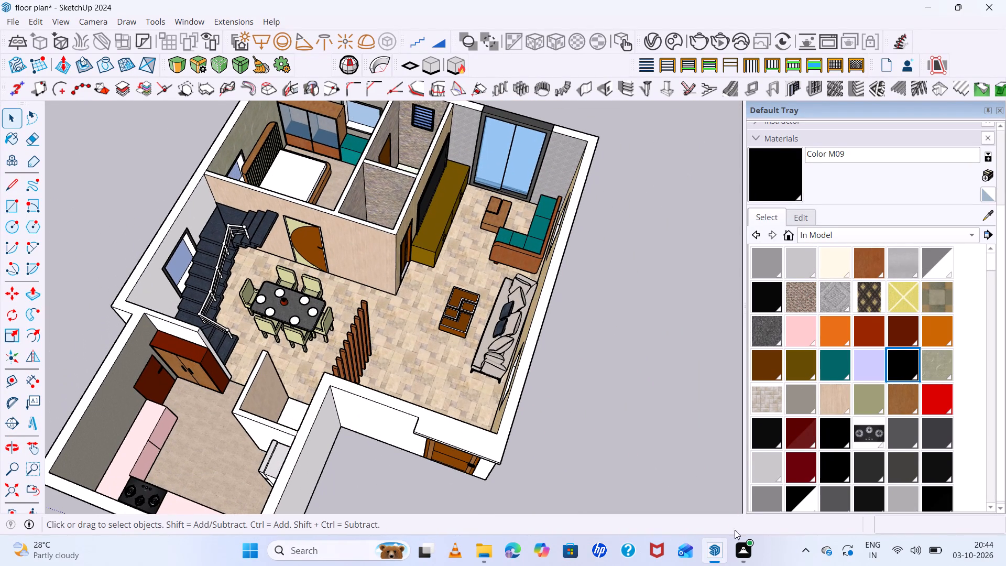
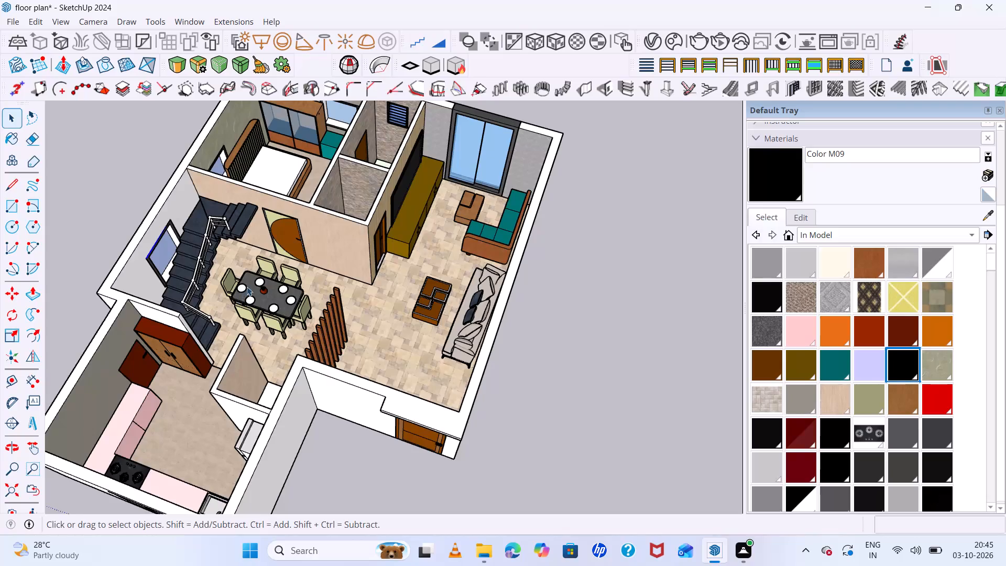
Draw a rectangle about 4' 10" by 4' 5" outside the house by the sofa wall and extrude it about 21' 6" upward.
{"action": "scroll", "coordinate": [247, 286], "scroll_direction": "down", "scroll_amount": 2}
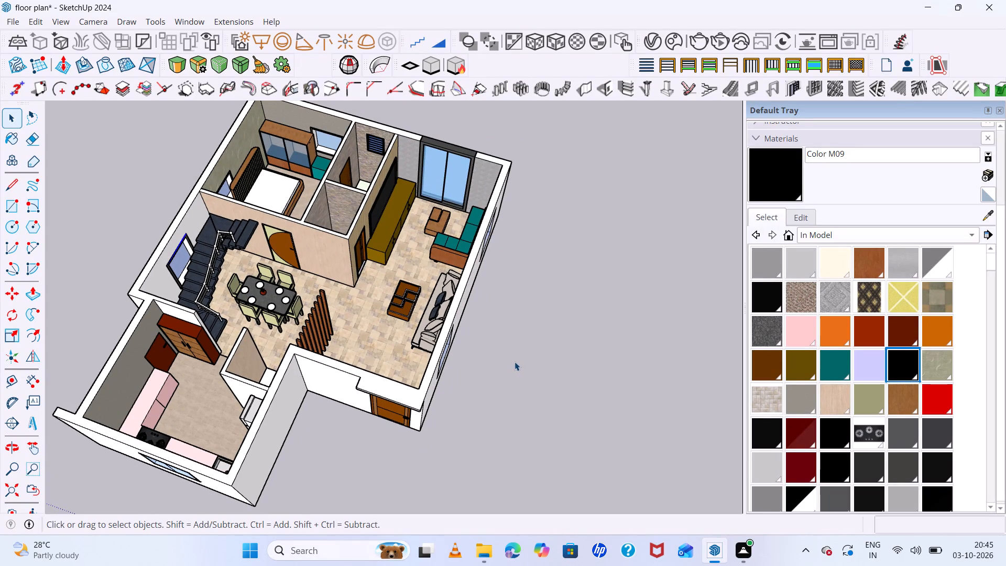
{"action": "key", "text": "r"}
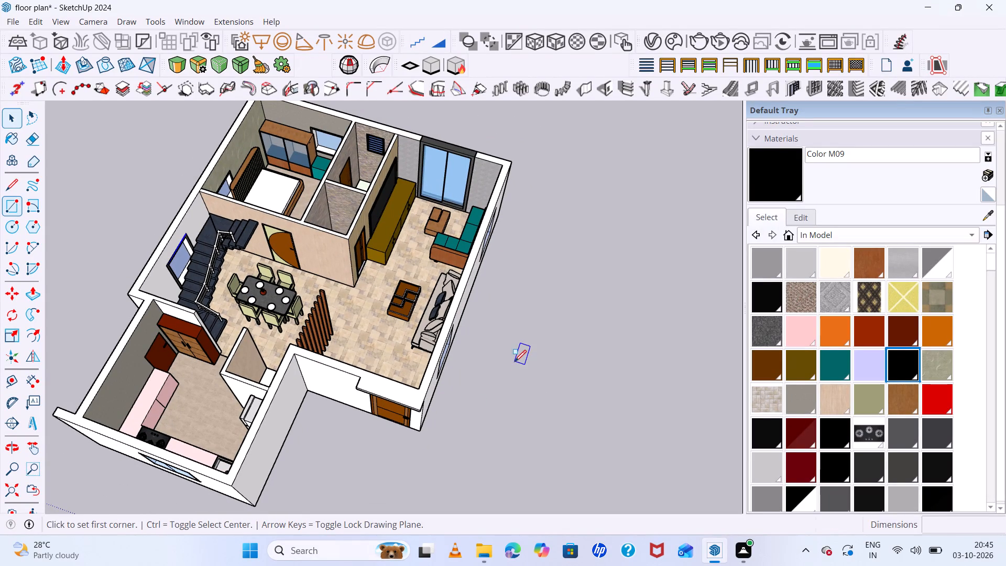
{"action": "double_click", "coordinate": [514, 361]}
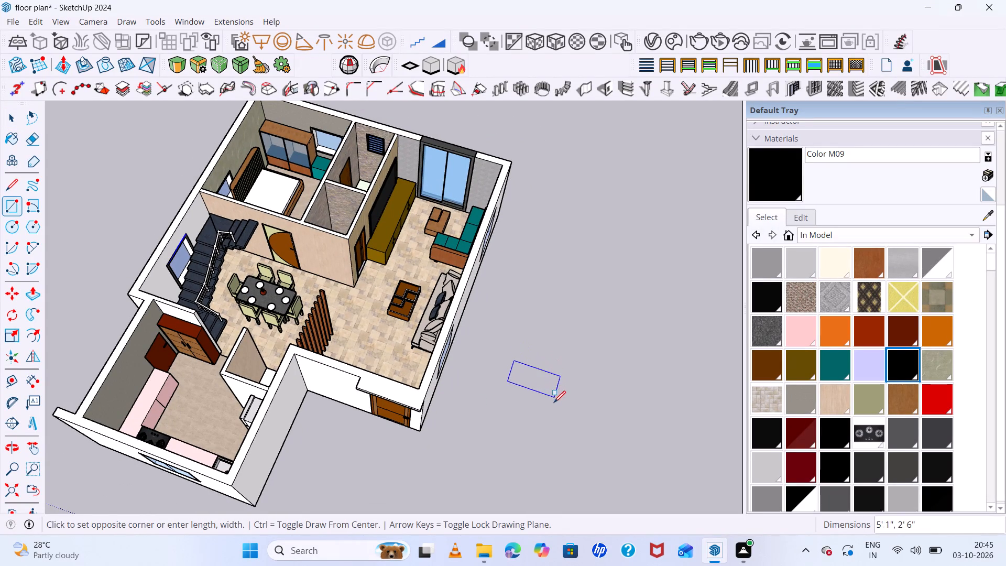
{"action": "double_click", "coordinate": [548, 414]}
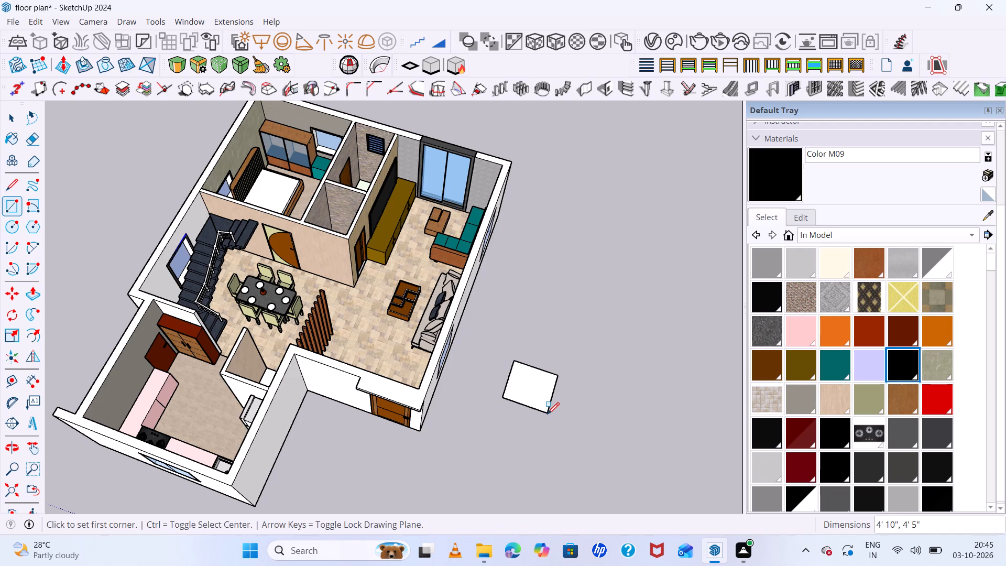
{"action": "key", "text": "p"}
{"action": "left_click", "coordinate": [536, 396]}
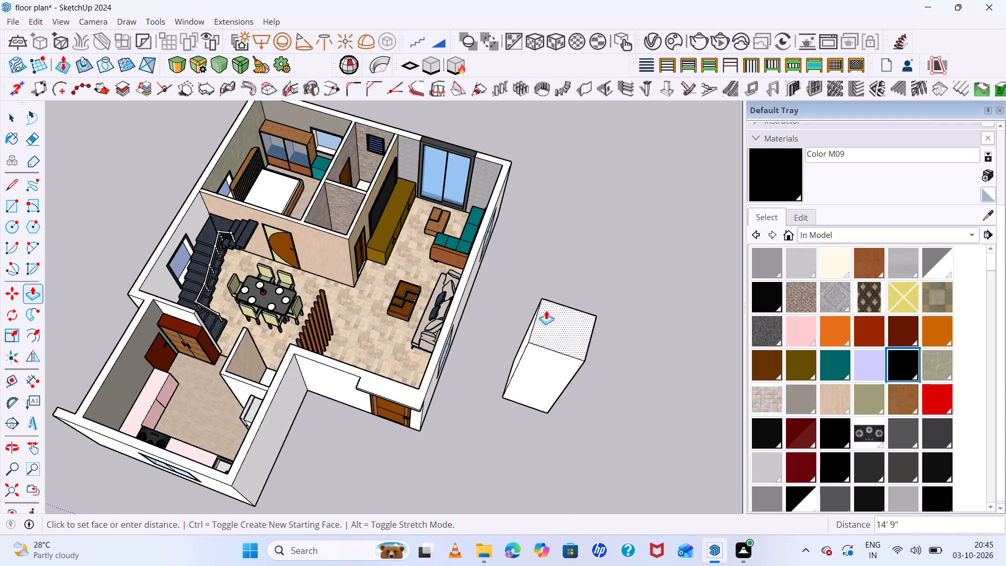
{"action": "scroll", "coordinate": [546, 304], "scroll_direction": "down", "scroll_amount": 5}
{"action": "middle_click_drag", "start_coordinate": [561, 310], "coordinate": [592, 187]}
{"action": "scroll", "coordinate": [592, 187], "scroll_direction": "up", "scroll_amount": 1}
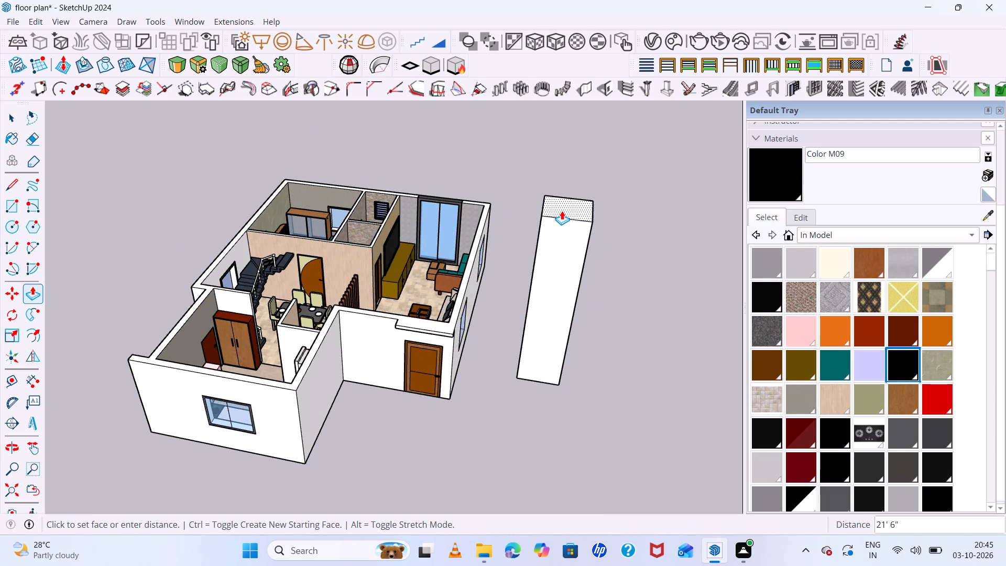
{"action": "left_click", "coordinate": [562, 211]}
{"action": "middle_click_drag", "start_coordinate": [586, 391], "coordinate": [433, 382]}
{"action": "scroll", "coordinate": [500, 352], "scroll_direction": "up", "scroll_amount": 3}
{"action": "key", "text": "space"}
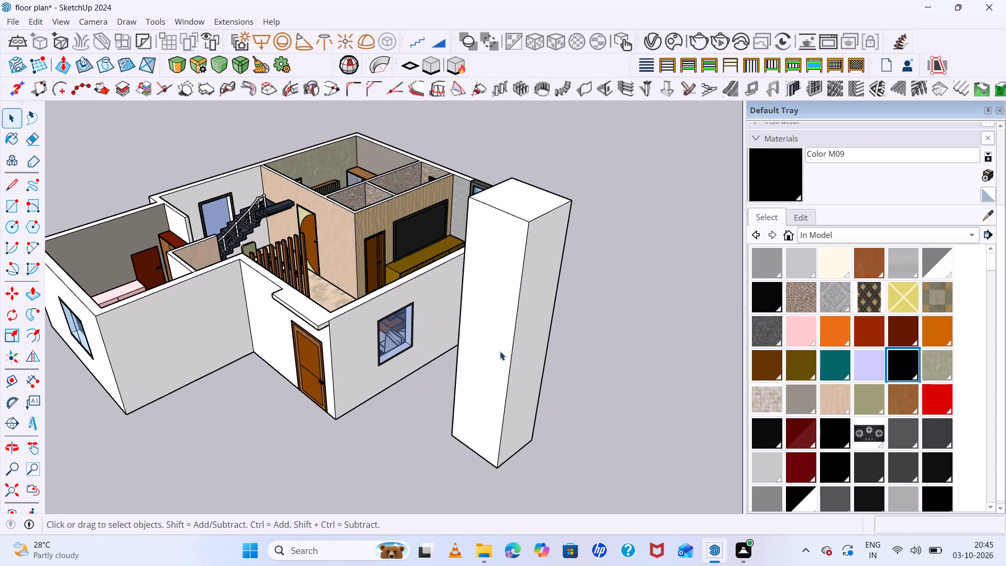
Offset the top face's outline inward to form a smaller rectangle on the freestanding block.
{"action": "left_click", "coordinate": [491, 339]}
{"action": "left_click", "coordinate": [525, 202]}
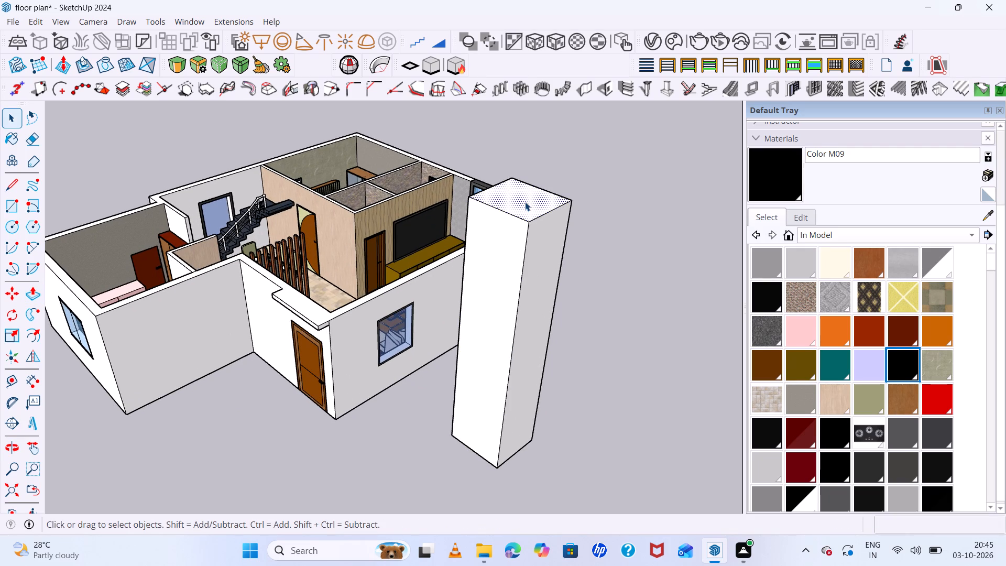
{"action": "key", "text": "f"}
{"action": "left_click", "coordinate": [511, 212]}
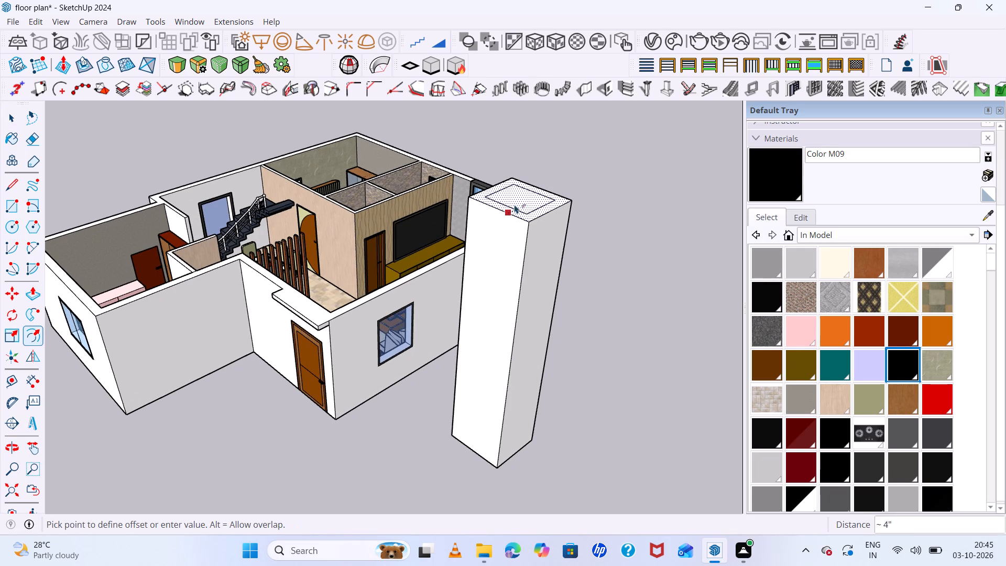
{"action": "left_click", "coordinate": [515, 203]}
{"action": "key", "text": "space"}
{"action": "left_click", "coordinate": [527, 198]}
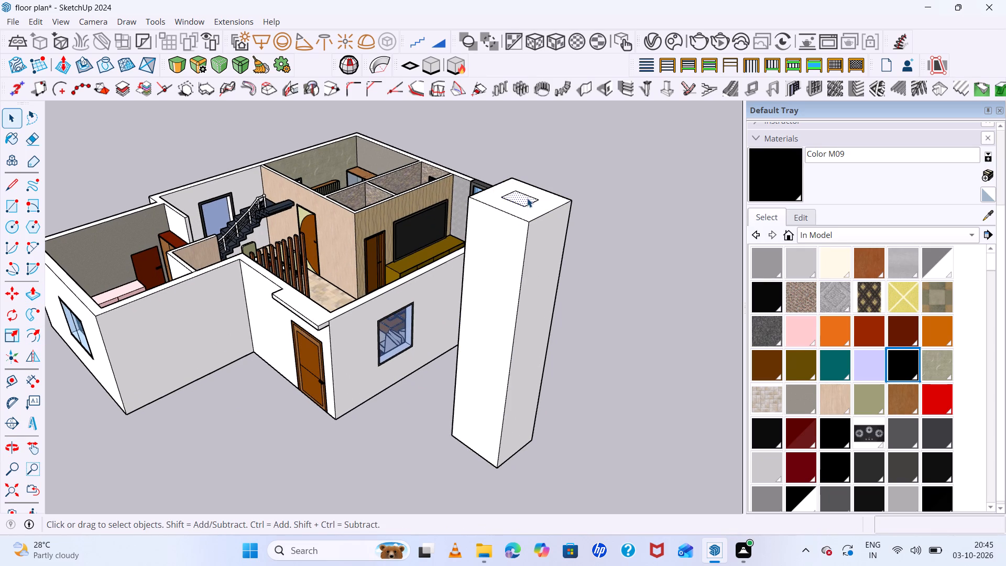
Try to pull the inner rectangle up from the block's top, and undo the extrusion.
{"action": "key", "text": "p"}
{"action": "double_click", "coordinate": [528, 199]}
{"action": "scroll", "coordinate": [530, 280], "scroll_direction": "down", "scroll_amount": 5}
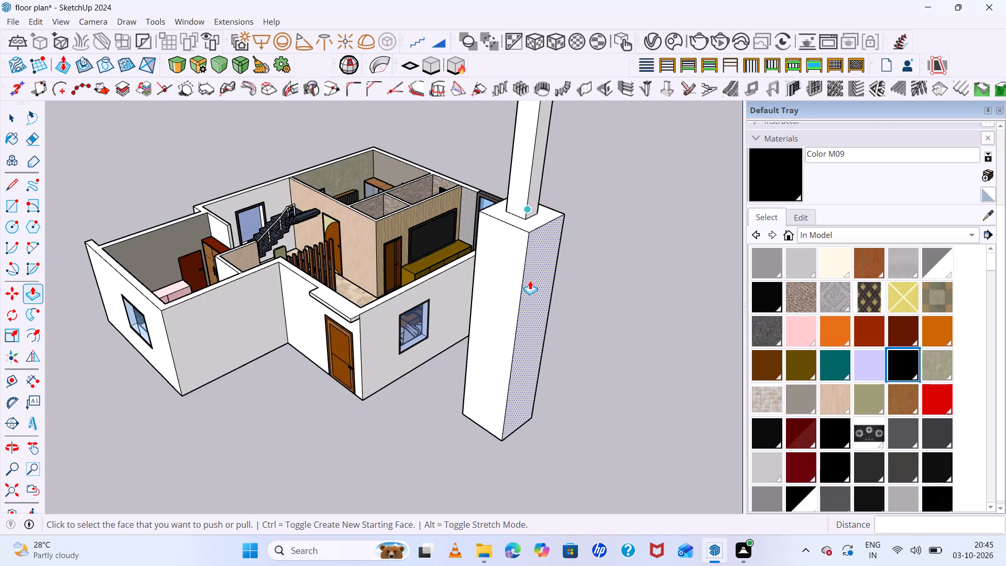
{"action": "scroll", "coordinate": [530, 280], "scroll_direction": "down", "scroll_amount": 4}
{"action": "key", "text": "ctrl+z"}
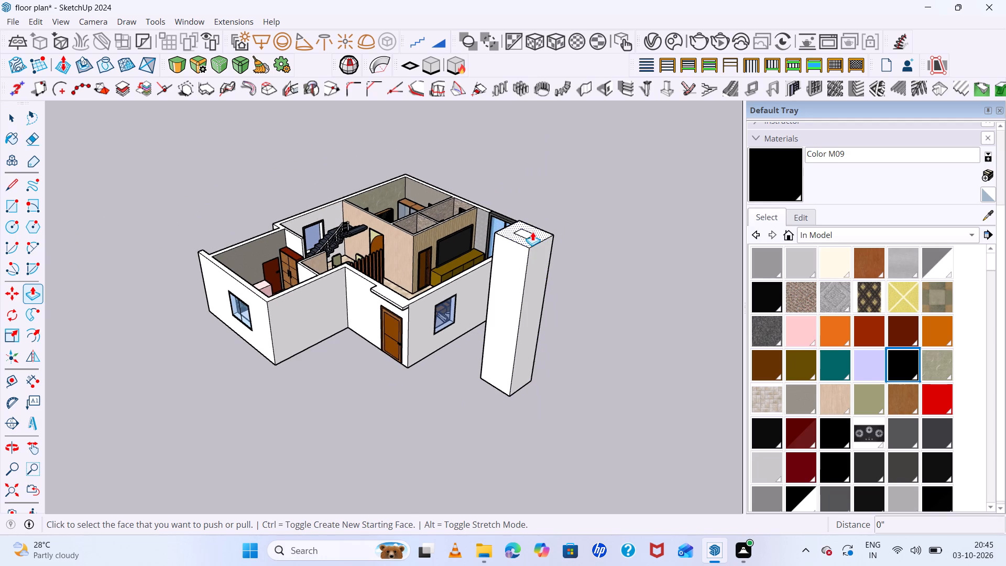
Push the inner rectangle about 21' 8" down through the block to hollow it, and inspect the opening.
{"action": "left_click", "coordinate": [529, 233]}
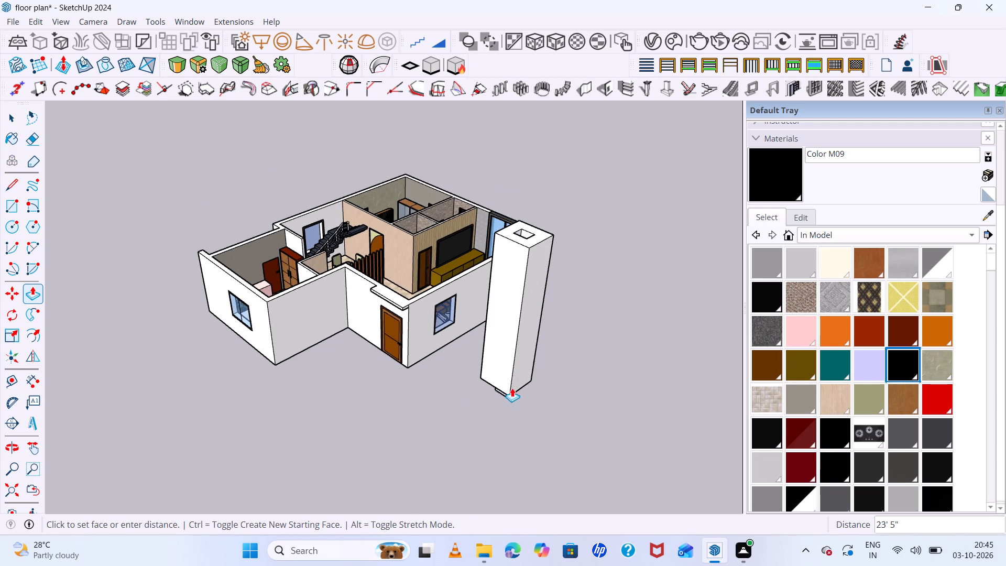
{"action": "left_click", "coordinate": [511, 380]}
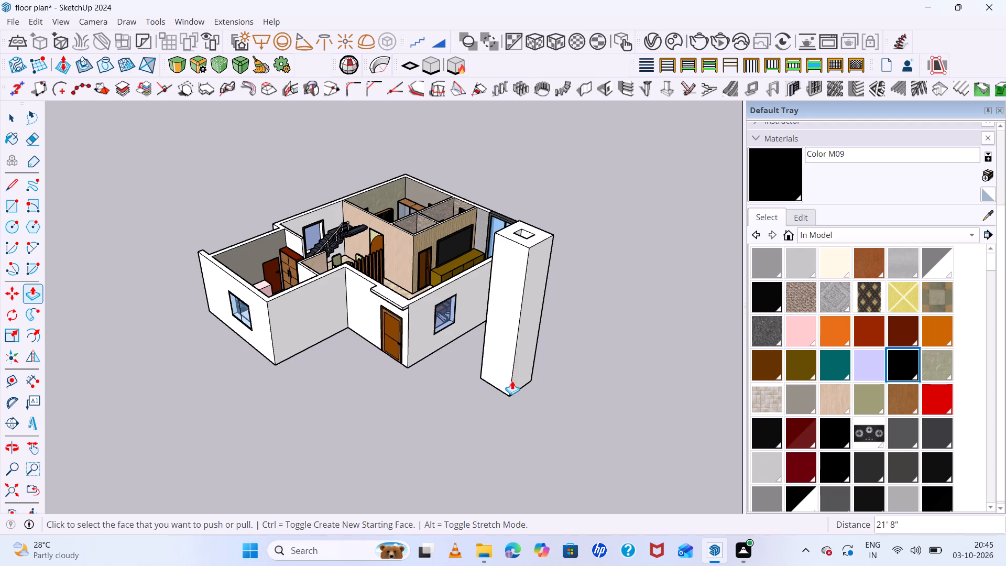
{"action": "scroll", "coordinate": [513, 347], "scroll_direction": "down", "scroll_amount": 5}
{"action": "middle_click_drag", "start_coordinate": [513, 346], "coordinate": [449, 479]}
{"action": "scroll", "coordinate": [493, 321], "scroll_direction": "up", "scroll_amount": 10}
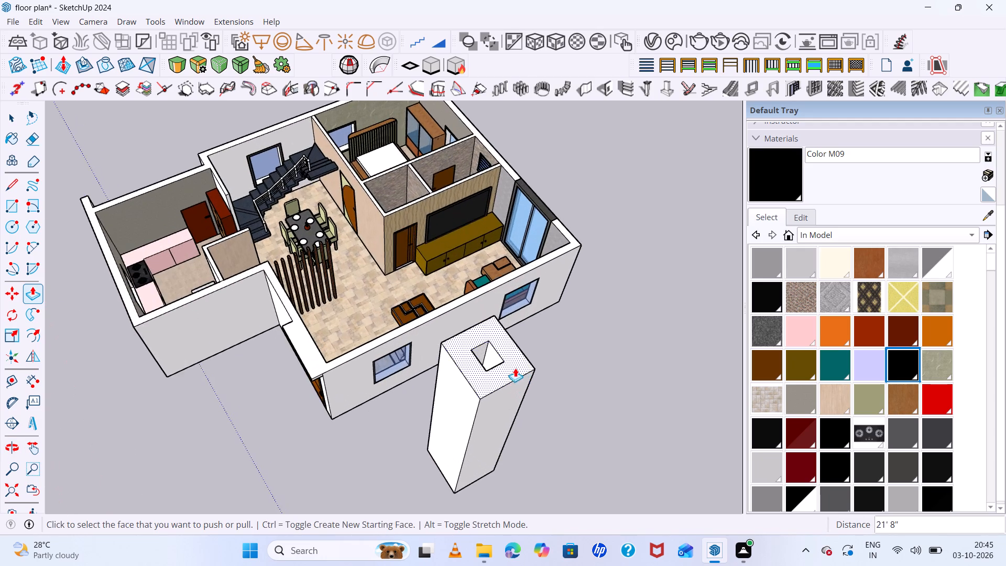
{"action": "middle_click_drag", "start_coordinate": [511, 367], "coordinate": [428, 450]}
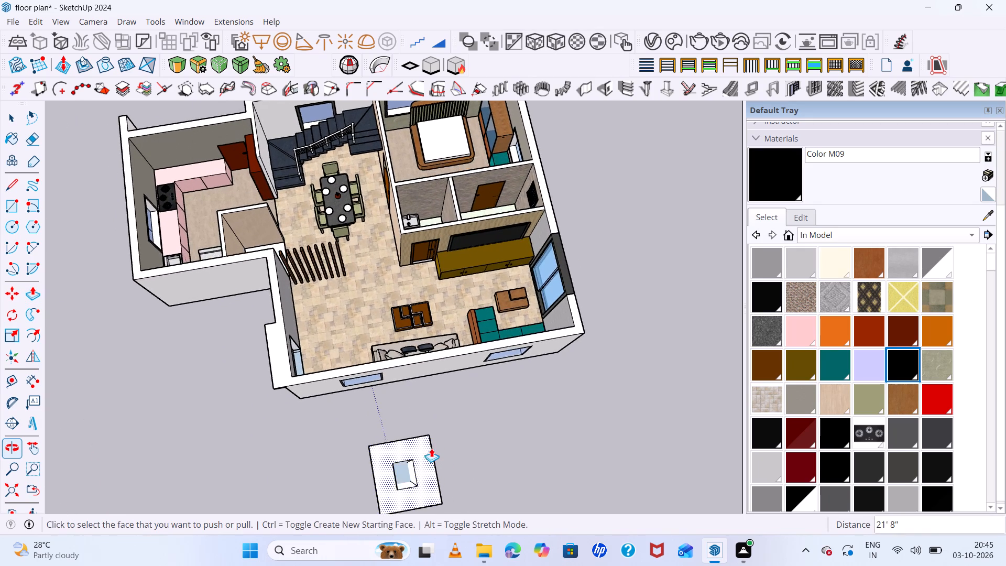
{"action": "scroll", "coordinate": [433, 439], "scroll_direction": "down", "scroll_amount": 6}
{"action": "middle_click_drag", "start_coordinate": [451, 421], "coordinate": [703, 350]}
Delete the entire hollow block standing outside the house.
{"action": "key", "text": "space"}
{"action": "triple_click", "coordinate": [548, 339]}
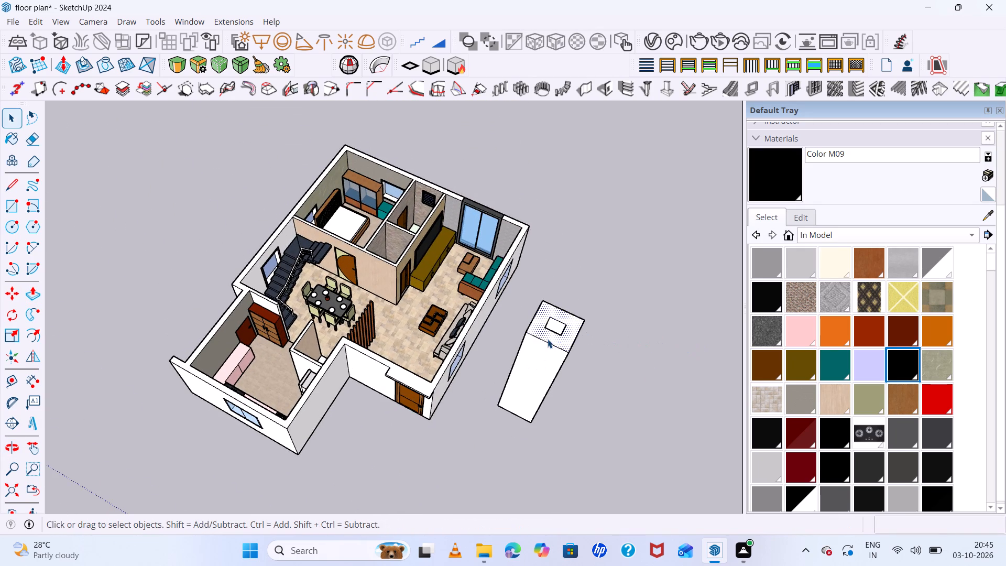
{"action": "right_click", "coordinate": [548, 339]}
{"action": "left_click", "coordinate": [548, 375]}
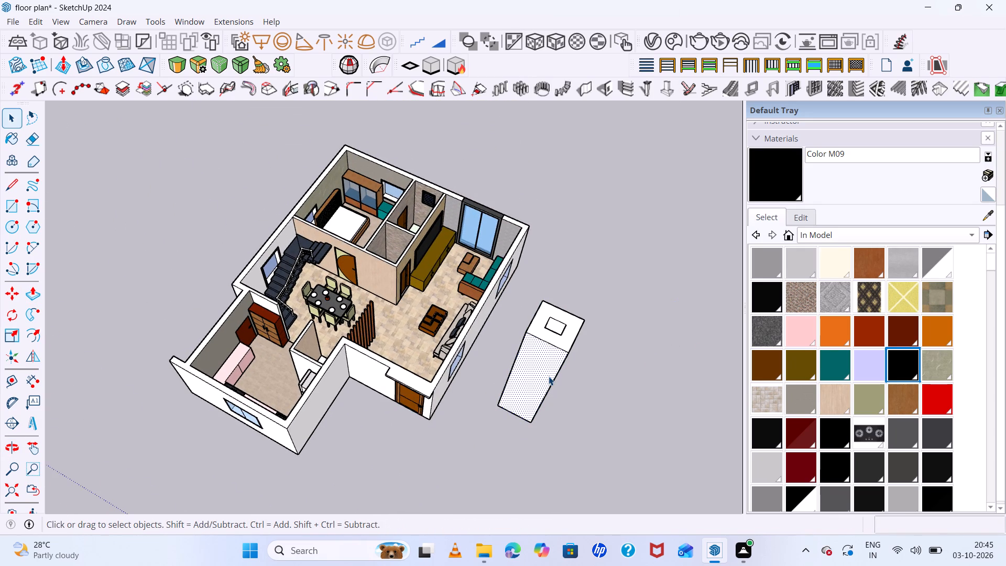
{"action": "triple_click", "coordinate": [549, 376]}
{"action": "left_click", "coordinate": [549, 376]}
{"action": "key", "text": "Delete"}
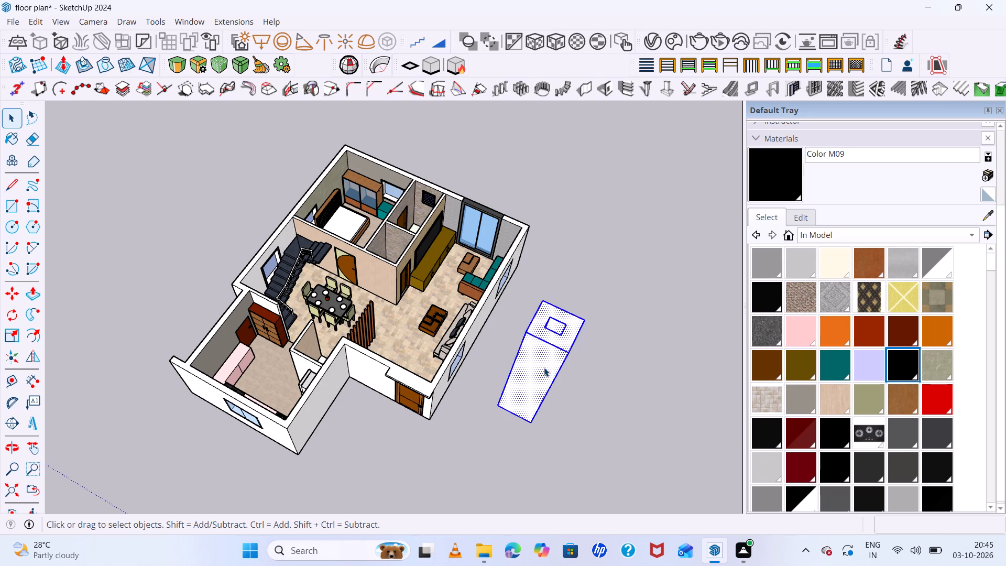
Examine the furnished layout of the kitchen, dining, living, bedroom and bathroom areas from near-top-down angles.
{"action": "scroll", "coordinate": [478, 329], "scroll_direction": "down", "scroll_amount": 3}
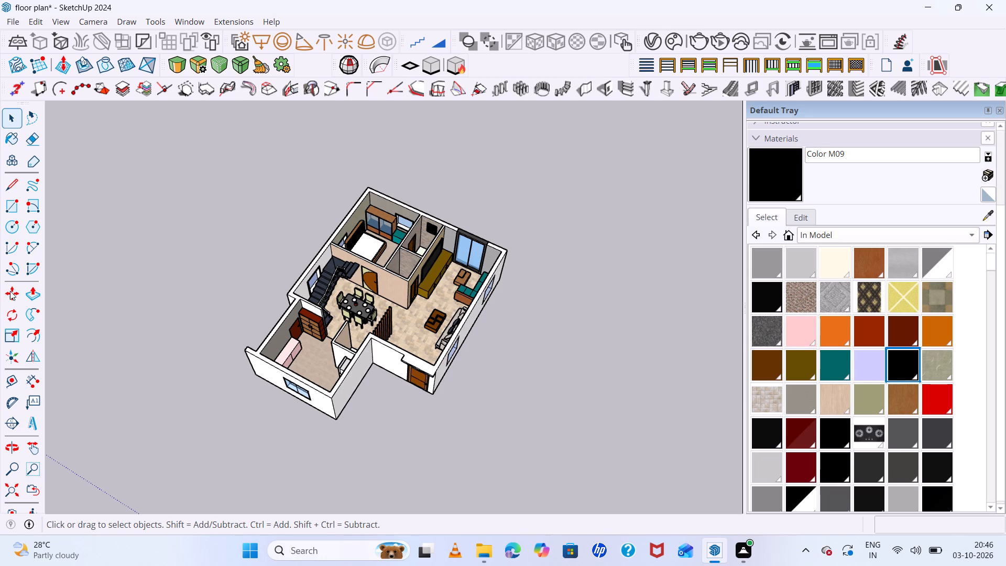
{"action": "middle_click_drag", "start_coordinate": [299, 356], "coordinate": [368, 445]}
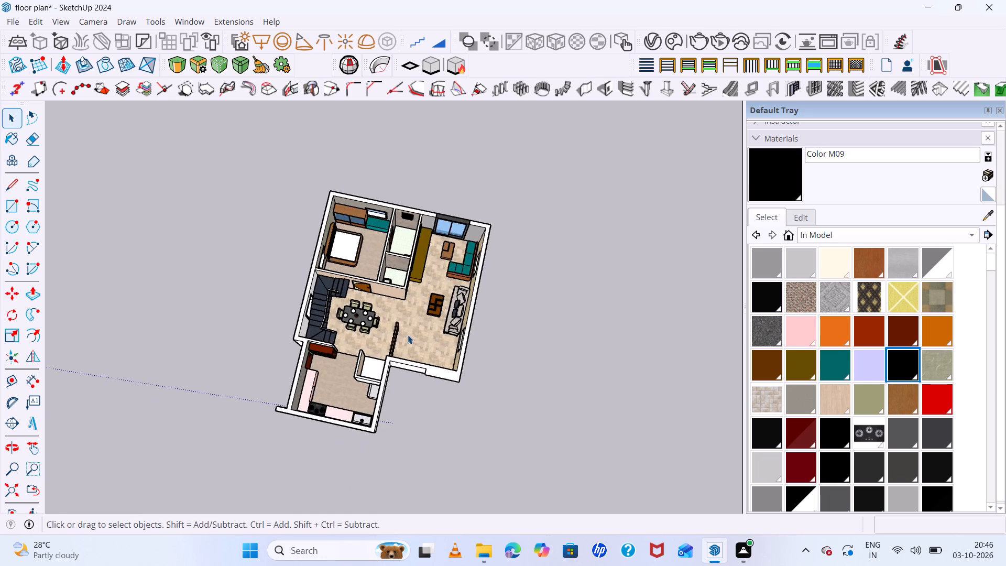
{"action": "scroll", "coordinate": [380, 301], "scroll_direction": "up", "scroll_amount": 8}
{"action": "middle_click_drag", "start_coordinate": [398, 360], "coordinate": [476, 447]}
{"action": "scroll", "coordinate": [369, 297], "scroll_direction": "down", "scroll_amount": 8}
{"action": "middle_click_drag", "start_coordinate": [466, 335], "coordinate": [249, 316]}
{"action": "scroll", "coordinate": [363, 352], "scroll_direction": "up", "scroll_amount": 11}
{"action": "middle_click_drag", "start_coordinate": [443, 399], "coordinate": [495, 400]}
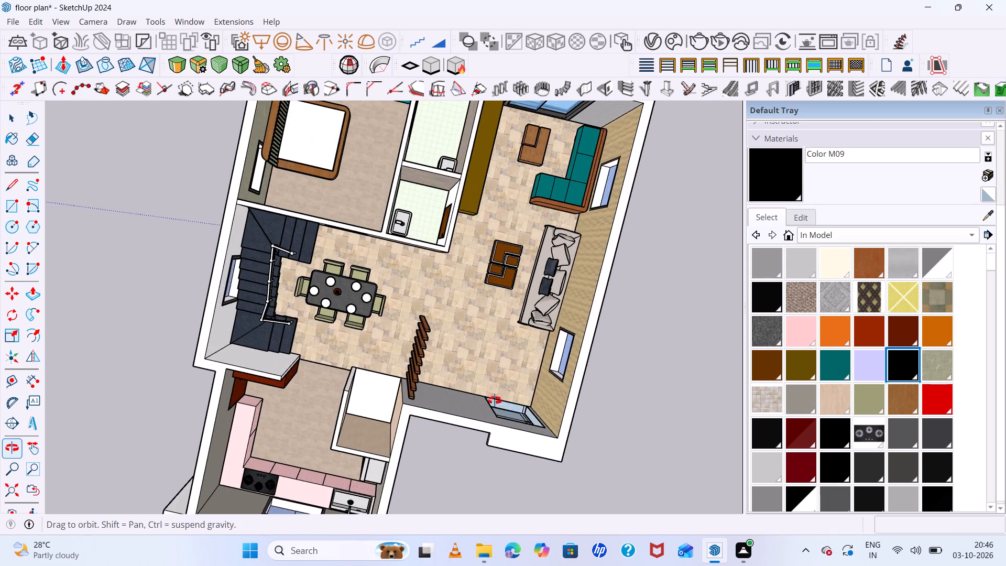
{"action": "middle_click_drag", "start_coordinate": [495, 400], "coordinate": [425, 341]}
{"action": "scroll", "coordinate": [425, 341], "scroll_direction": "up", "scroll_amount": 1}
{"action": "scroll", "coordinate": [421, 335], "scroll_direction": "down", "scroll_amount": 6}
{"action": "scroll", "coordinate": [422, 344], "scroll_direction": "up", "scroll_amount": 4}
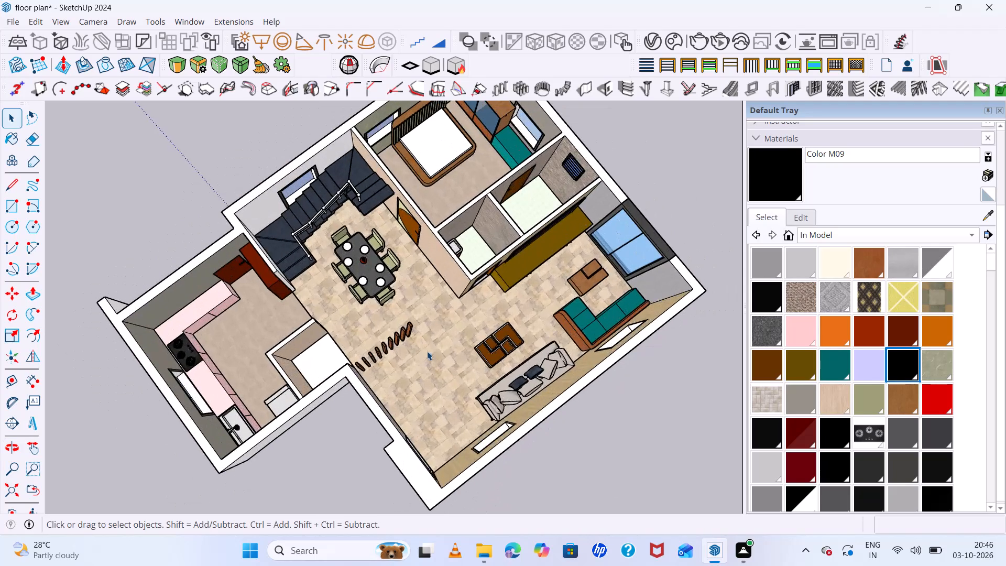
Examine the furnished house from lower oblique angles on the entrance side, covering the TV wall, slatted partition, staircase and kitchen.
{"action": "middle_click_drag", "start_coordinate": [444, 366], "coordinate": [439, 309]}
{"action": "scroll", "coordinate": [438, 298], "scroll_direction": "down", "scroll_amount": 3}
{"action": "scroll", "coordinate": [520, 193], "scroll_direction": "up", "scroll_amount": 2}
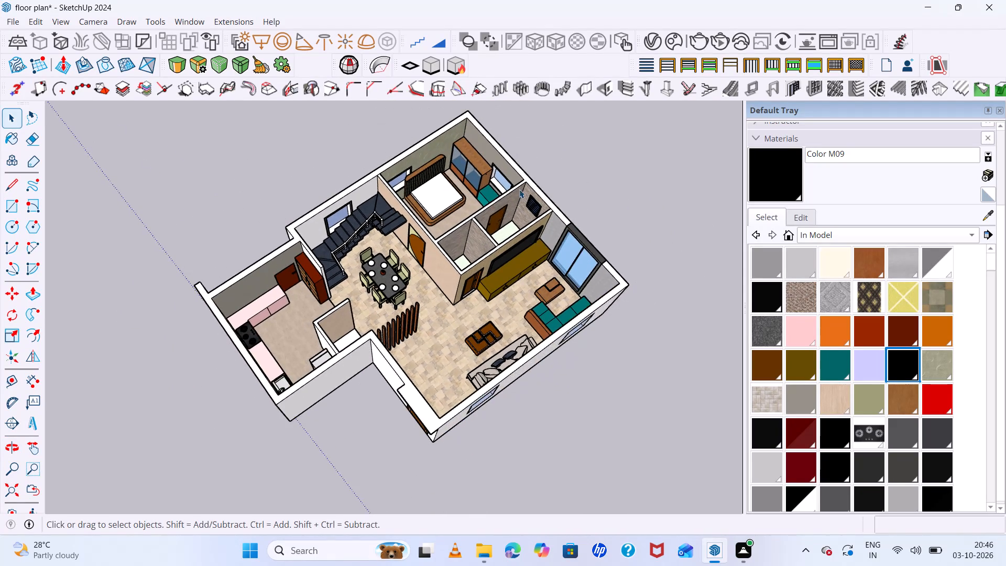
{"action": "scroll", "coordinate": [519, 189], "scroll_direction": "up", "scroll_amount": 2}
{"action": "middle_click_drag", "start_coordinate": [514, 274], "coordinate": [517, 238]}
{"action": "scroll", "coordinate": [515, 224], "scroll_direction": "down", "scroll_amount": 6}
{"action": "middle_click_drag", "start_coordinate": [555, 328], "coordinate": [589, 263]}
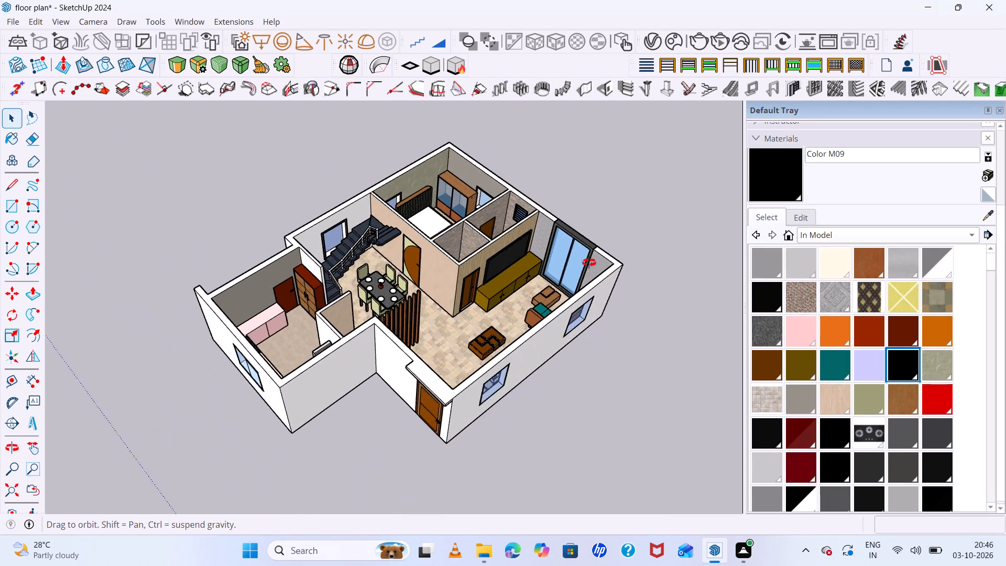
{"action": "middle_click_drag", "start_coordinate": [589, 263], "coordinate": [595, 258]}
{"action": "scroll", "coordinate": [479, 319], "scroll_direction": "up", "scroll_amount": 9}
{"action": "scroll", "coordinate": [445, 352], "scroll_direction": "down", "scroll_amount": 4}
{"action": "middle_click_drag", "start_coordinate": [445, 356], "coordinate": [430, 381]}
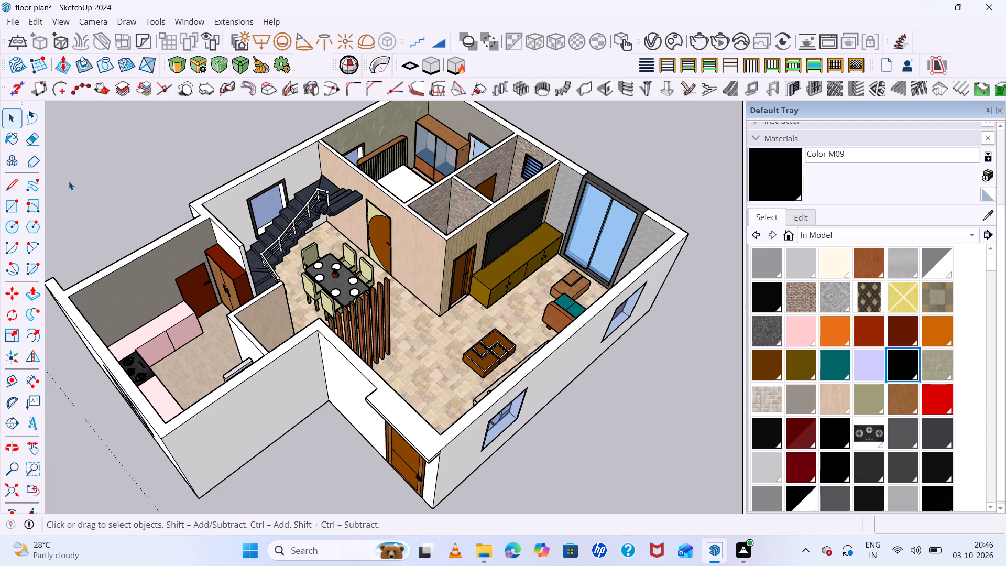
{"action": "middle_click_drag", "start_coordinate": [354, 306], "coordinate": [357, 318]}
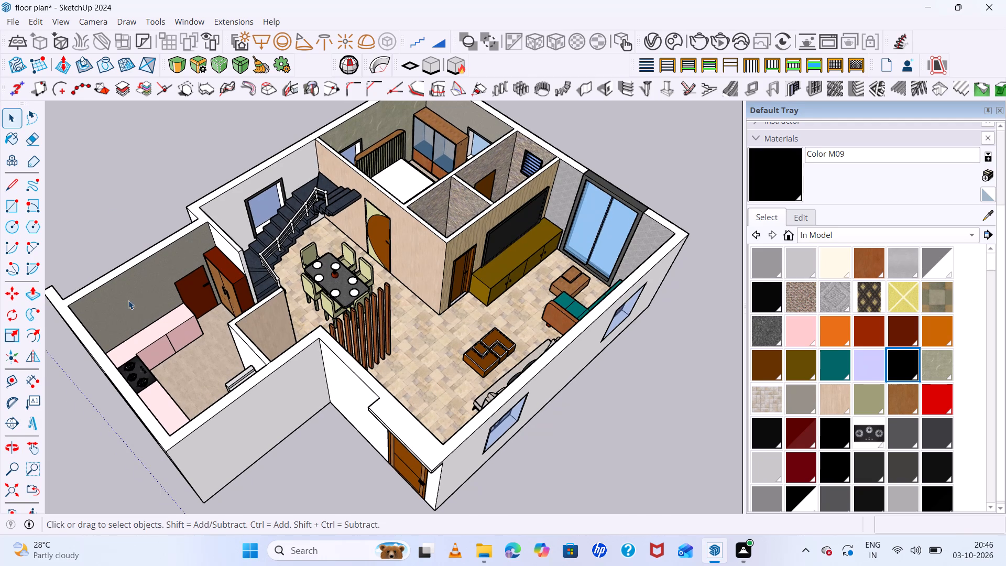
{"action": "scroll", "coordinate": [17, 477], "scroll_direction": "down", "scroll_amount": 4}
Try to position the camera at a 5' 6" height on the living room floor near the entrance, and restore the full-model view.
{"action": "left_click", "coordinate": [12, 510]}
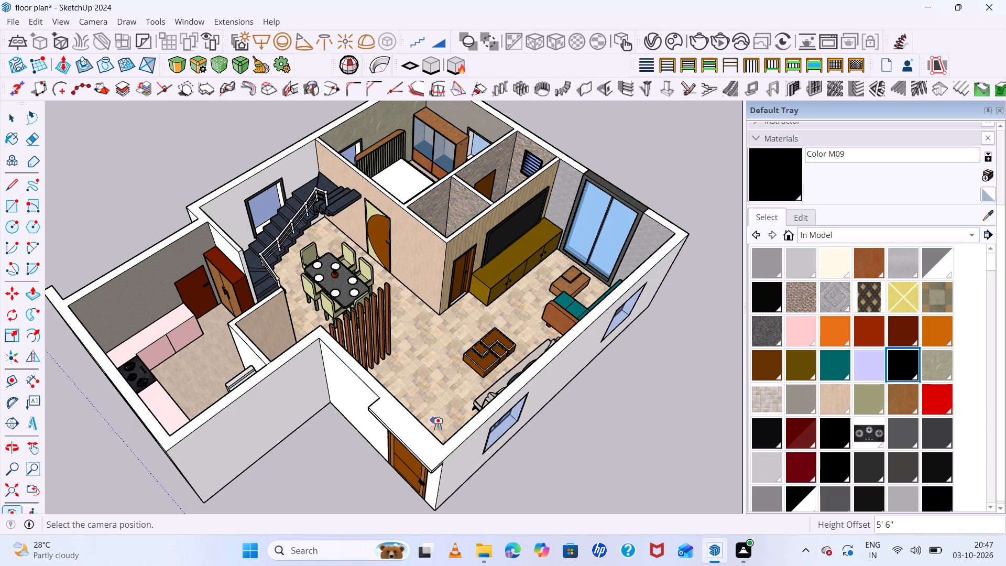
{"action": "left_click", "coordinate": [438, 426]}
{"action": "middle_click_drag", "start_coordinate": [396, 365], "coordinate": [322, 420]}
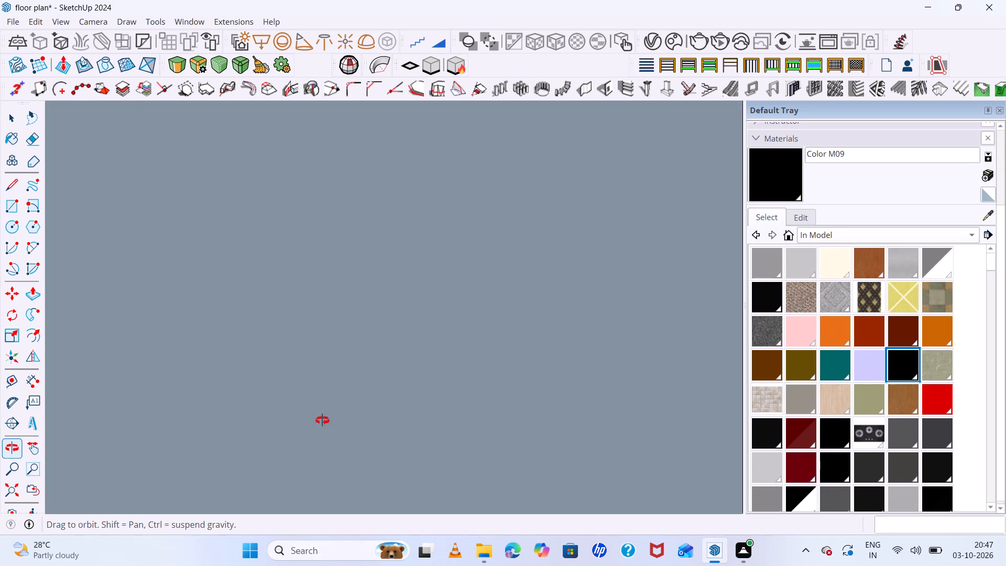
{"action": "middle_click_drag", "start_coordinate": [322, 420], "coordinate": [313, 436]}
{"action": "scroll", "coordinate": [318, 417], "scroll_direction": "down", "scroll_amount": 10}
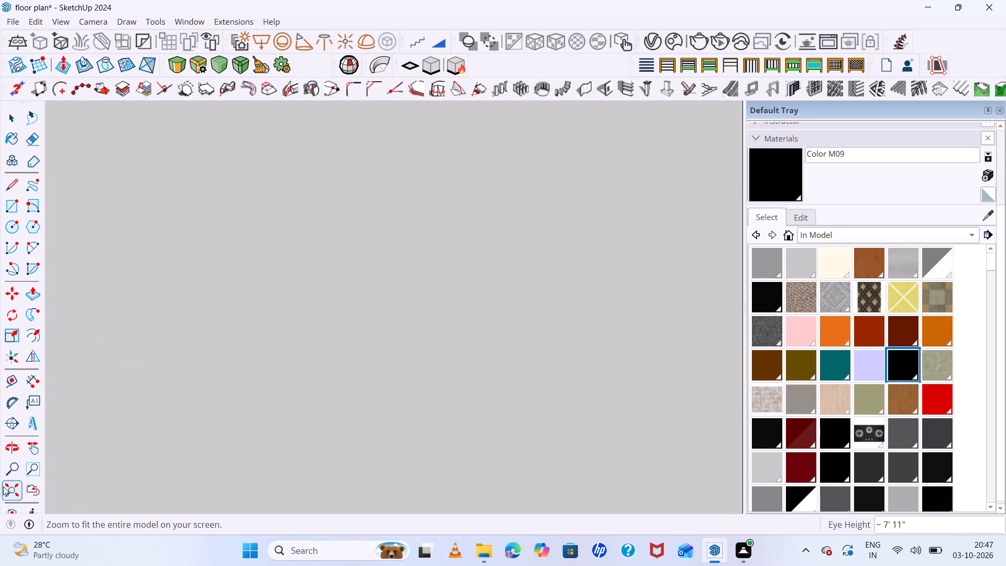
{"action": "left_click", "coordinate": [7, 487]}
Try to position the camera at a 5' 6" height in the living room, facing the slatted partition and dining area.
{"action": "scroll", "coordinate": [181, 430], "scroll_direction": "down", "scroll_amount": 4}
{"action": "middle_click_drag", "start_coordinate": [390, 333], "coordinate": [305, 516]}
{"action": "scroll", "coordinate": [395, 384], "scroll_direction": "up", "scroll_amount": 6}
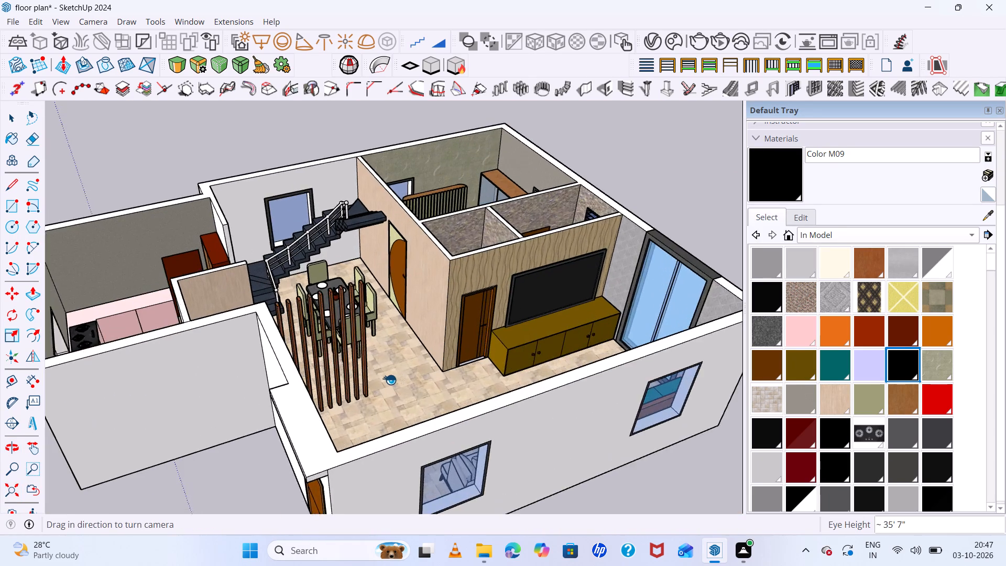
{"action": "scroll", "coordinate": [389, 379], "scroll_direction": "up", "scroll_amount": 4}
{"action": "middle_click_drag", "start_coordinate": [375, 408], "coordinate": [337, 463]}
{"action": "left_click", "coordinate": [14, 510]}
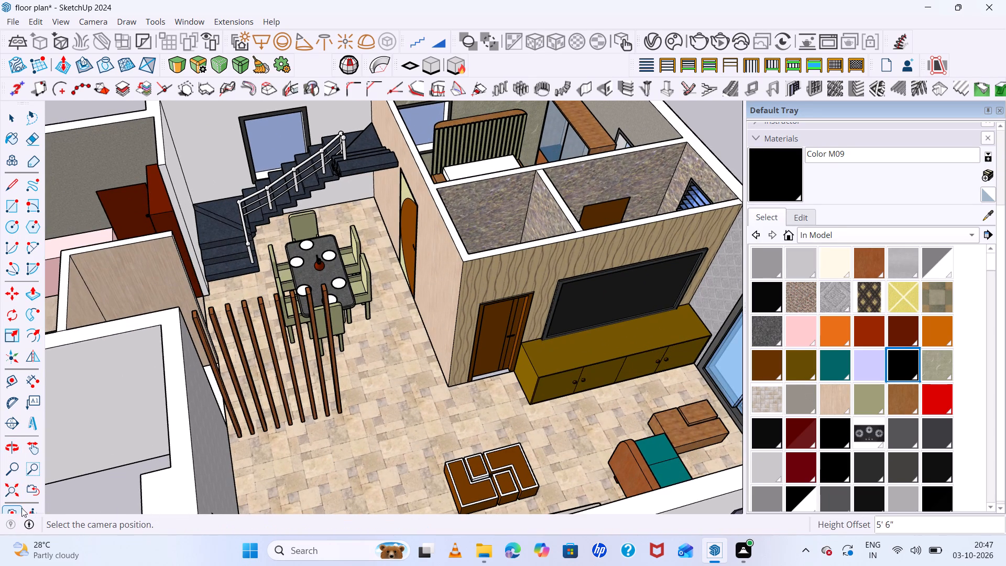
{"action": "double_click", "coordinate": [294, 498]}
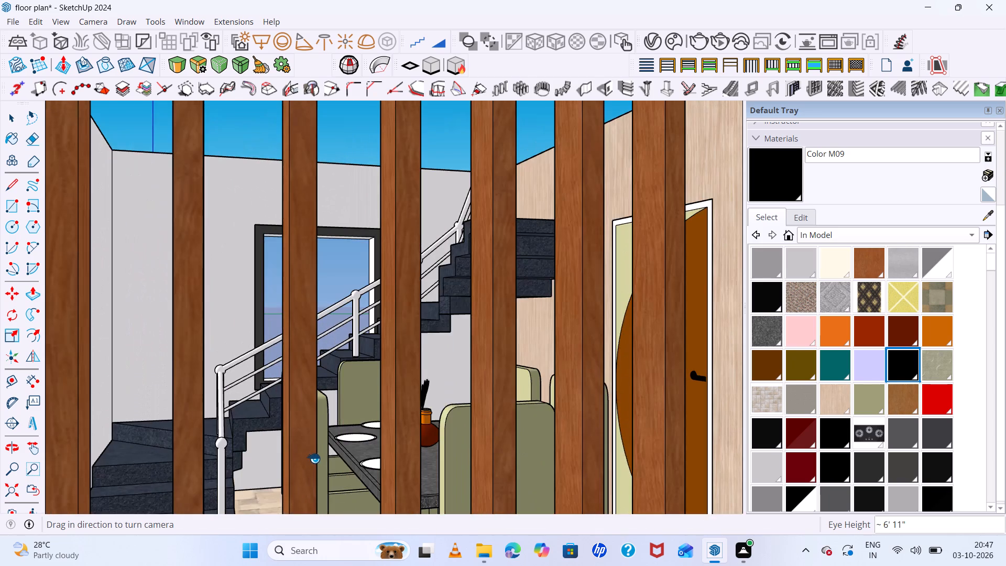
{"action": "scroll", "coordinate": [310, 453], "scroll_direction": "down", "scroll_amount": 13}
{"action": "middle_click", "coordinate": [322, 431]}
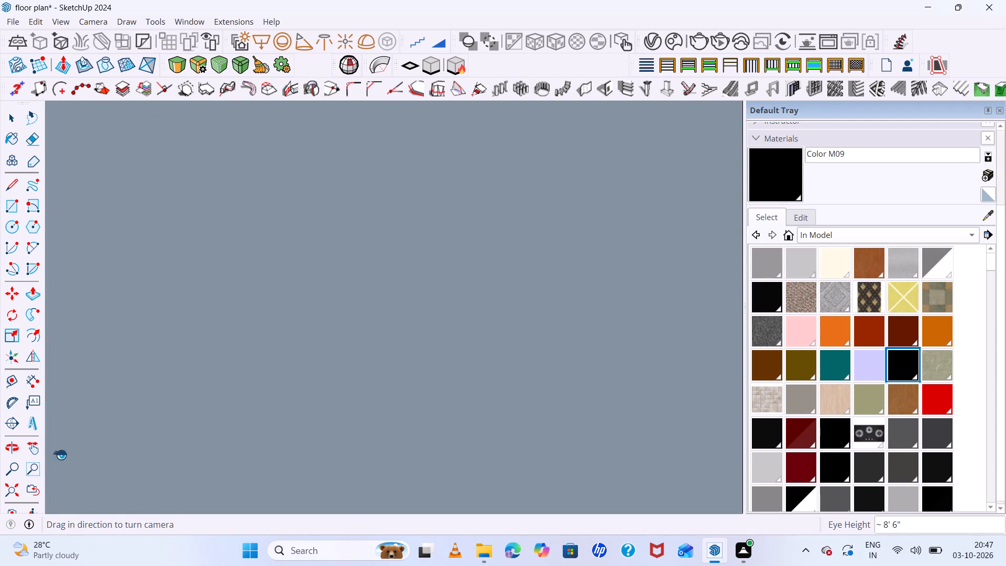
Add a first scene from a raised oblique view over the living, dining and bedroom areas.
{"action": "left_click", "coordinate": [7, 485]}
{"action": "scroll", "coordinate": [132, 429], "scroll_direction": "down", "scroll_amount": 5}
{"action": "middle_click_drag", "start_coordinate": [268, 349], "coordinate": [260, 486]}
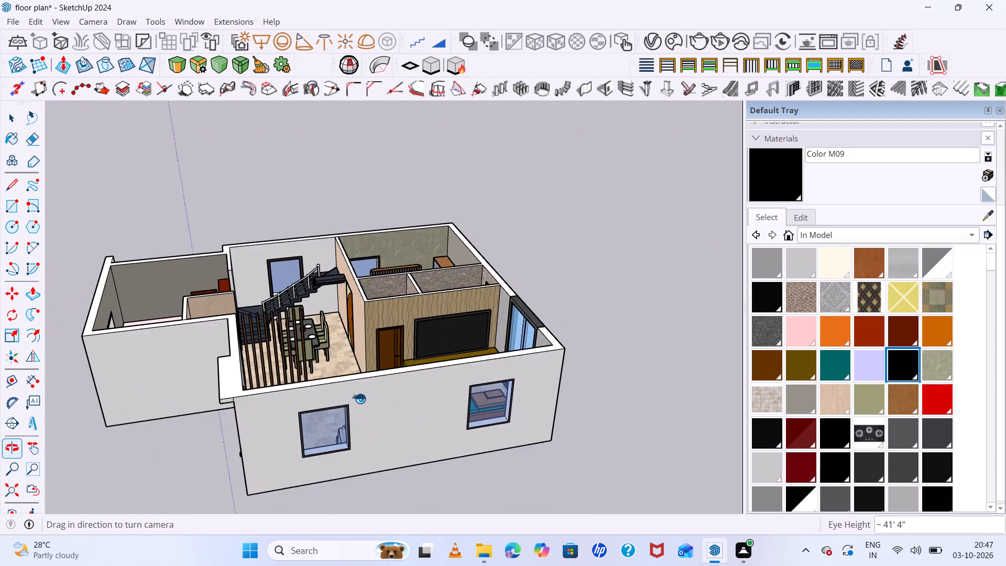
{"action": "scroll", "coordinate": [359, 398], "scroll_direction": "up", "scroll_amount": 12}
{"action": "middle_click_drag", "start_coordinate": [335, 375], "coordinate": [308, 476]}
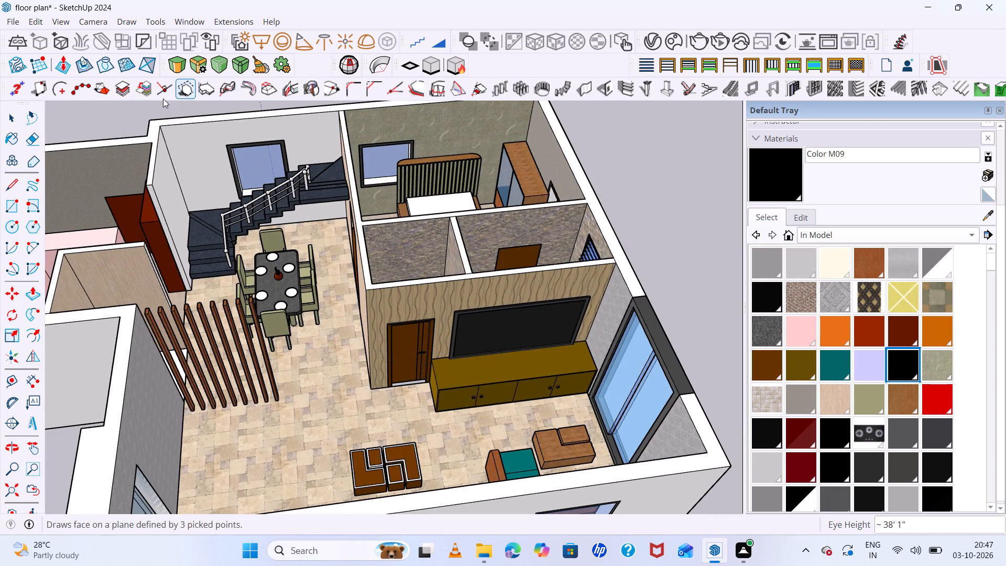
{"action": "left_click", "coordinate": [62, 21]}
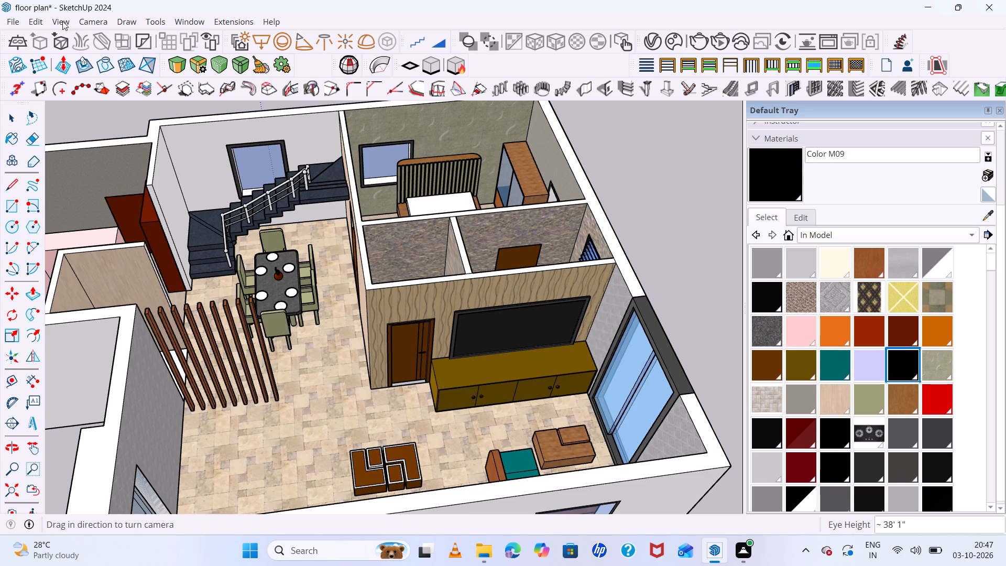
{"action": "double_click", "coordinate": [140, 267]}
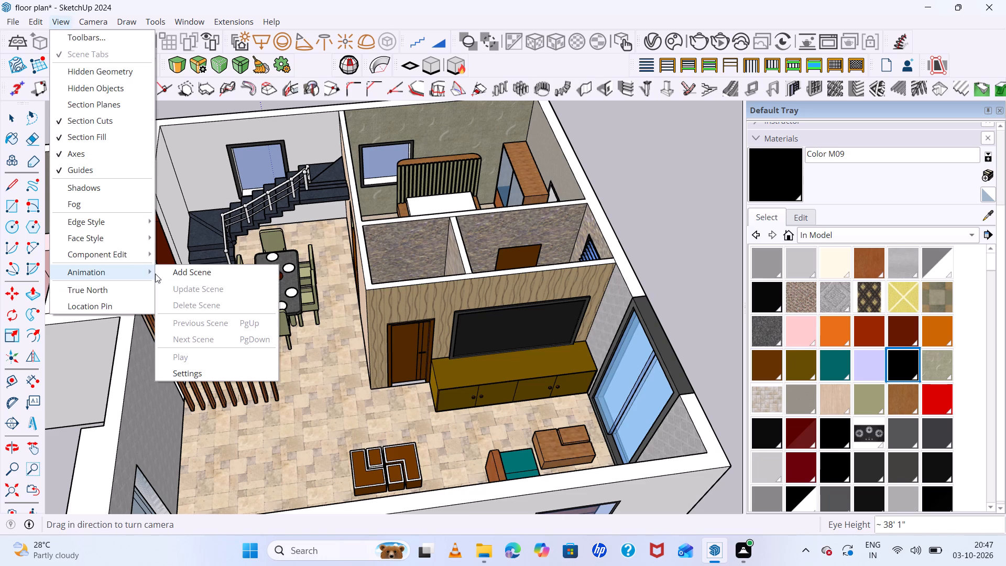
{"action": "double_click", "coordinate": [183, 278]}
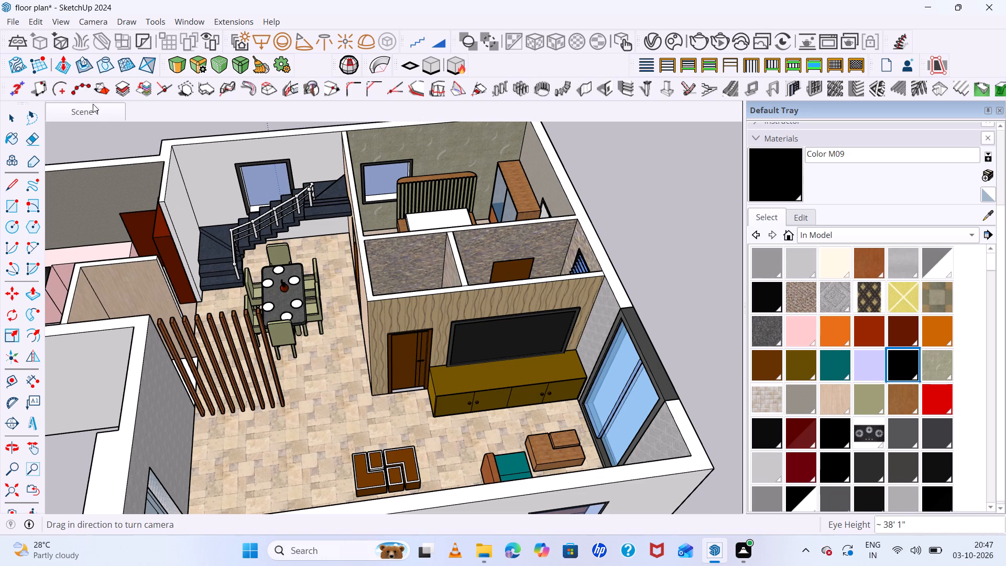
Position the camera on the living room floor facing the dining table and staircase, set eye height to 5', and update Scene 1.
{"action": "left_click", "coordinate": [9, 513]}
{"action": "left_click", "coordinate": [316, 504]}
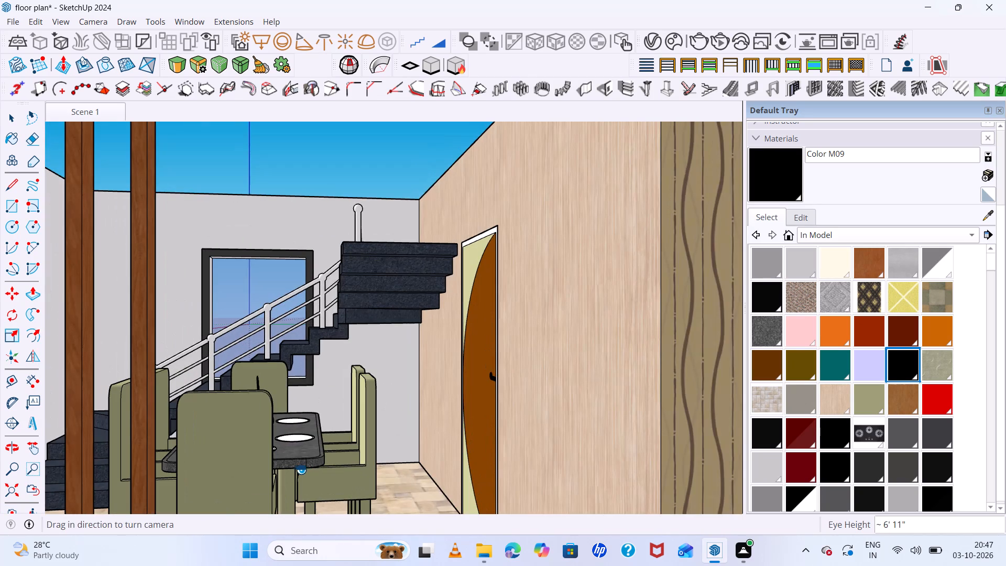
{"action": "type", "text": "5'"}
{"action": "key", "text": "Return"}
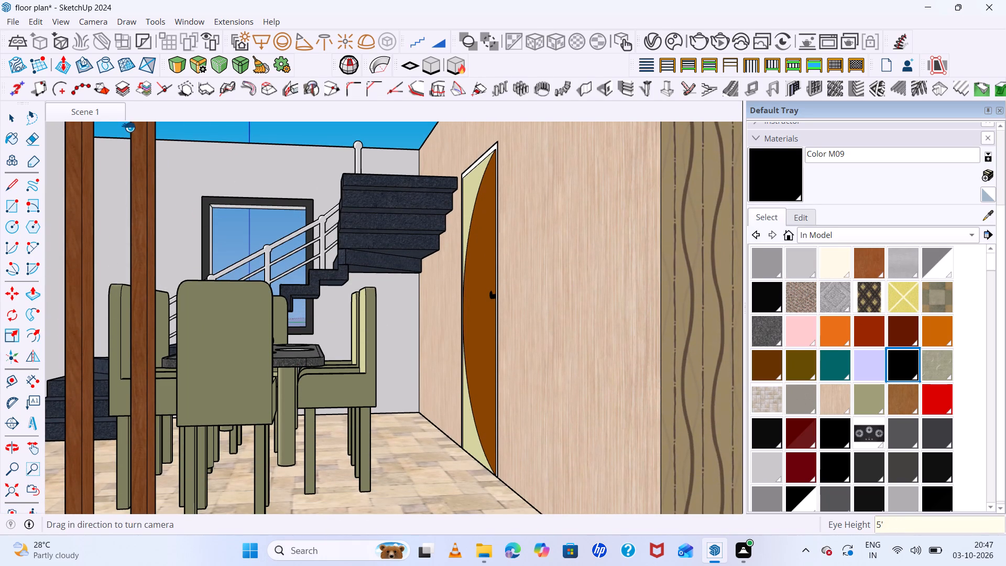
{"action": "right_click", "coordinate": [113, 120]}
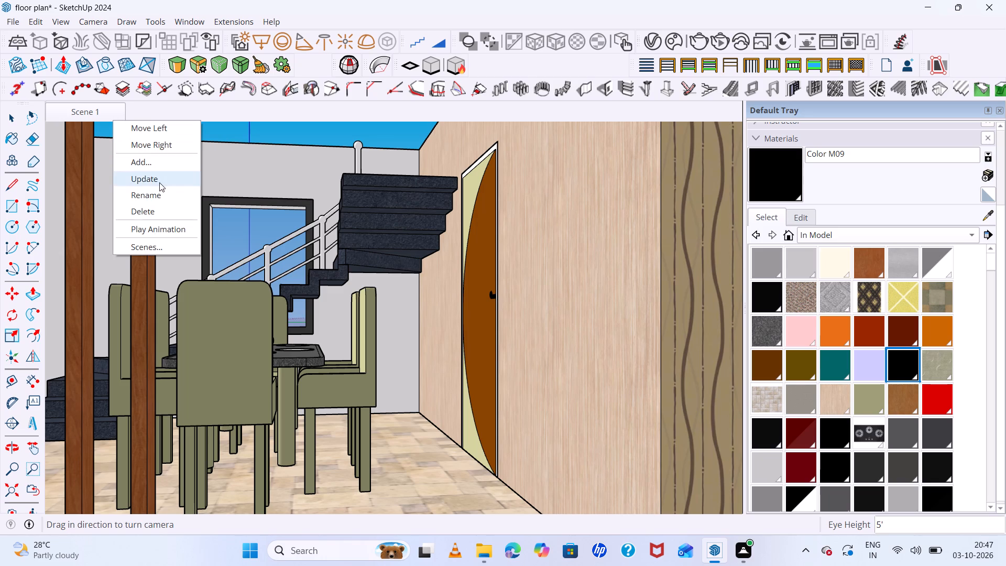
{"action": "left_click", "coordinate": [159, 182]}
Add a second scene after Scene 1.
{"action": "right_click", "coordinate": [121, 115]}
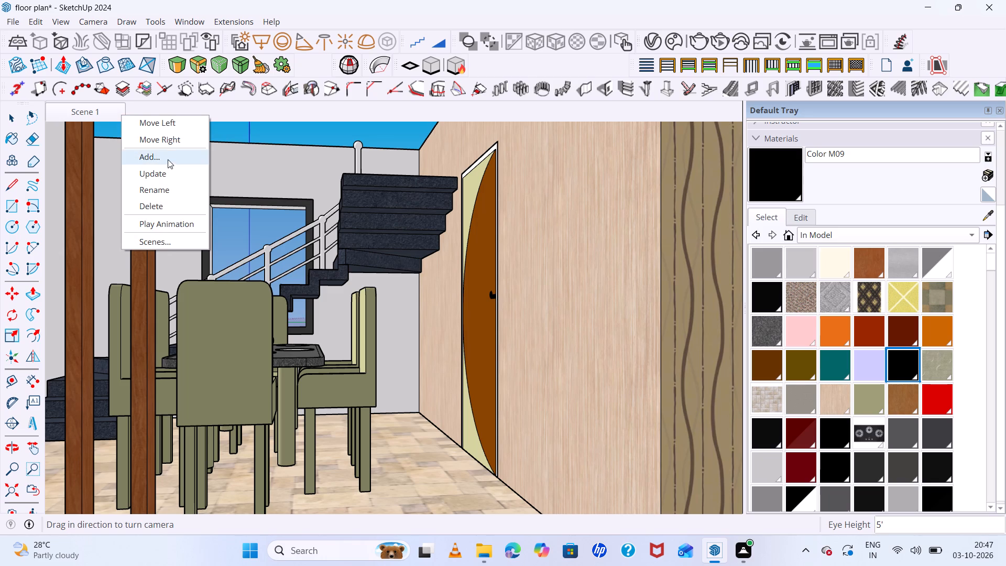
{"action": "left_click", "coordinate": [169, 164]}
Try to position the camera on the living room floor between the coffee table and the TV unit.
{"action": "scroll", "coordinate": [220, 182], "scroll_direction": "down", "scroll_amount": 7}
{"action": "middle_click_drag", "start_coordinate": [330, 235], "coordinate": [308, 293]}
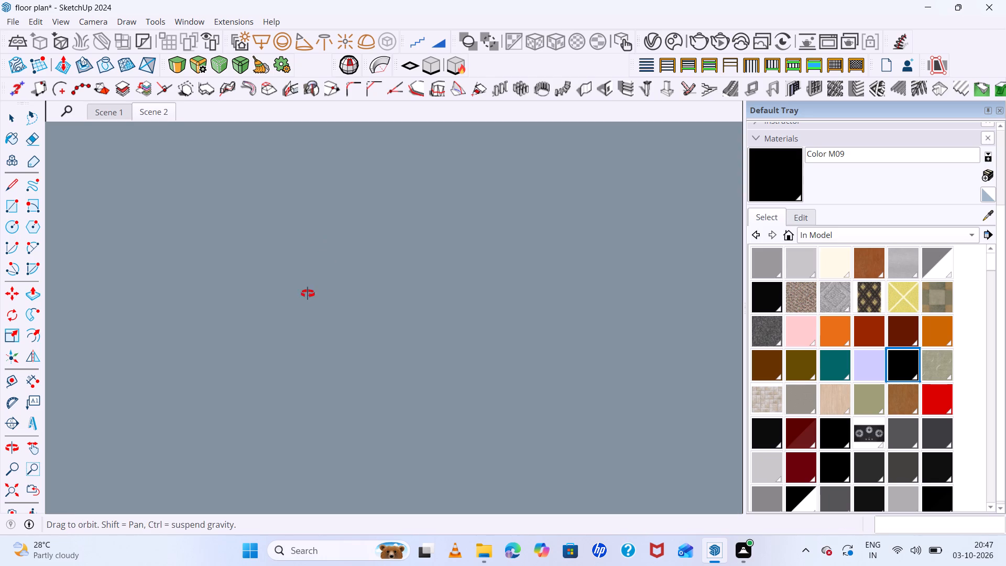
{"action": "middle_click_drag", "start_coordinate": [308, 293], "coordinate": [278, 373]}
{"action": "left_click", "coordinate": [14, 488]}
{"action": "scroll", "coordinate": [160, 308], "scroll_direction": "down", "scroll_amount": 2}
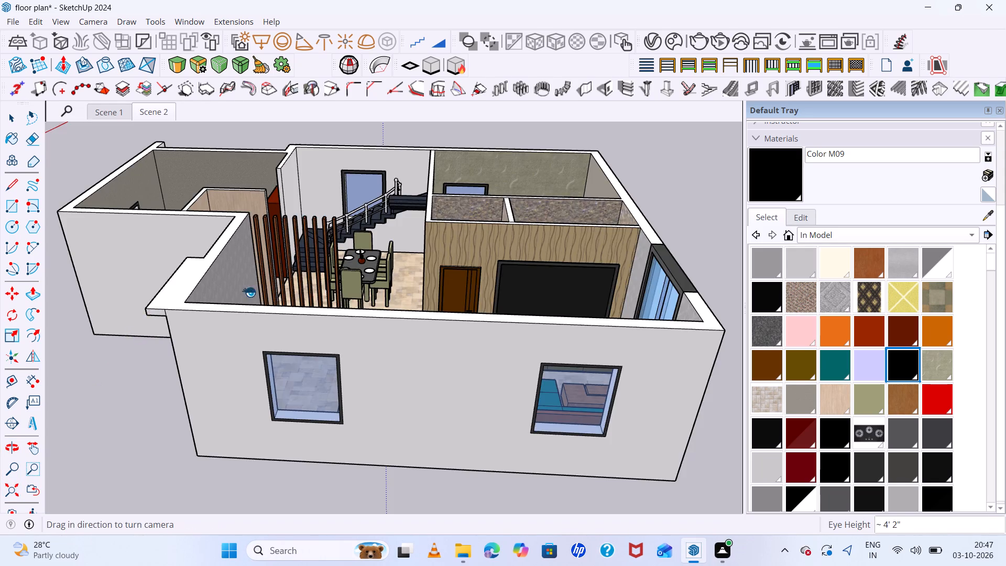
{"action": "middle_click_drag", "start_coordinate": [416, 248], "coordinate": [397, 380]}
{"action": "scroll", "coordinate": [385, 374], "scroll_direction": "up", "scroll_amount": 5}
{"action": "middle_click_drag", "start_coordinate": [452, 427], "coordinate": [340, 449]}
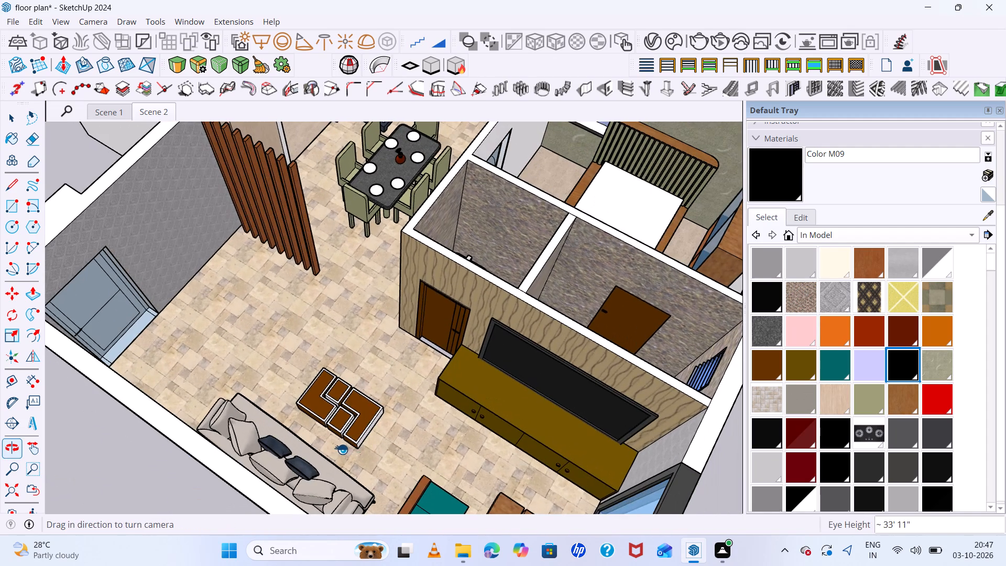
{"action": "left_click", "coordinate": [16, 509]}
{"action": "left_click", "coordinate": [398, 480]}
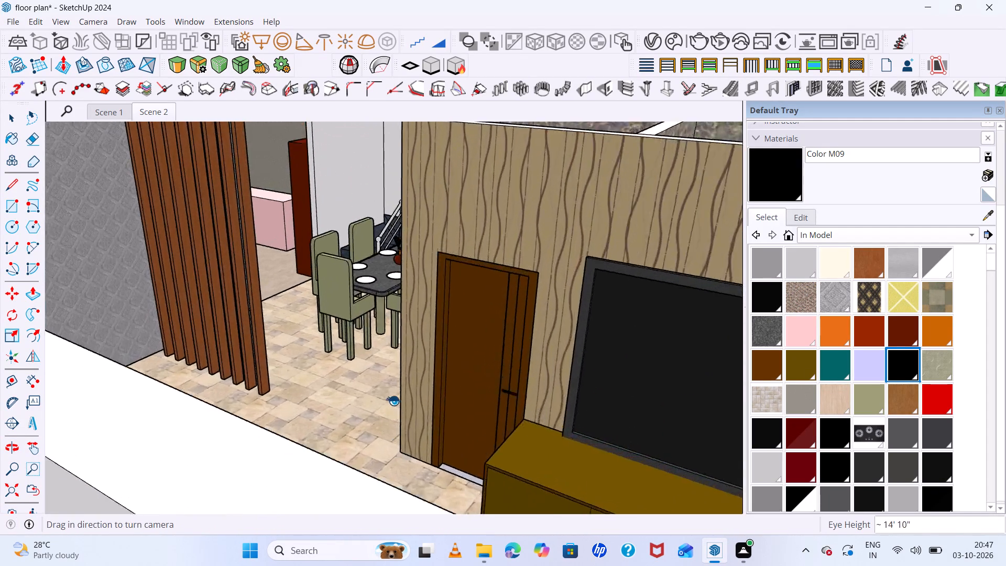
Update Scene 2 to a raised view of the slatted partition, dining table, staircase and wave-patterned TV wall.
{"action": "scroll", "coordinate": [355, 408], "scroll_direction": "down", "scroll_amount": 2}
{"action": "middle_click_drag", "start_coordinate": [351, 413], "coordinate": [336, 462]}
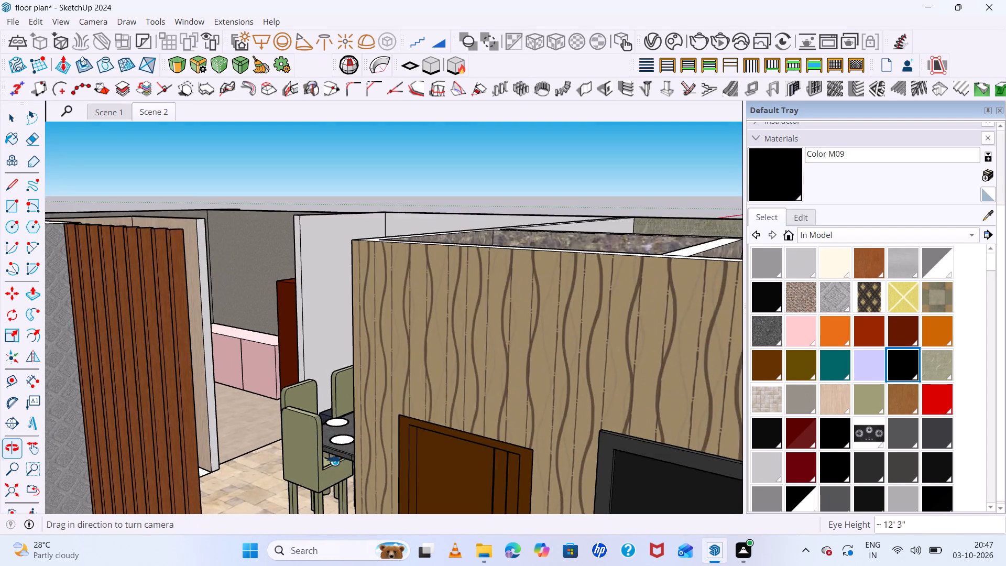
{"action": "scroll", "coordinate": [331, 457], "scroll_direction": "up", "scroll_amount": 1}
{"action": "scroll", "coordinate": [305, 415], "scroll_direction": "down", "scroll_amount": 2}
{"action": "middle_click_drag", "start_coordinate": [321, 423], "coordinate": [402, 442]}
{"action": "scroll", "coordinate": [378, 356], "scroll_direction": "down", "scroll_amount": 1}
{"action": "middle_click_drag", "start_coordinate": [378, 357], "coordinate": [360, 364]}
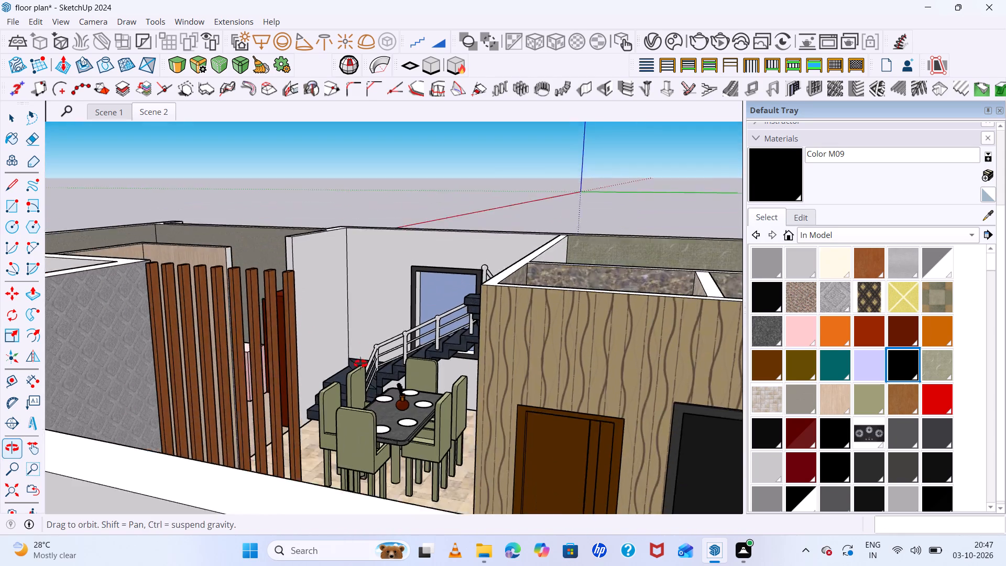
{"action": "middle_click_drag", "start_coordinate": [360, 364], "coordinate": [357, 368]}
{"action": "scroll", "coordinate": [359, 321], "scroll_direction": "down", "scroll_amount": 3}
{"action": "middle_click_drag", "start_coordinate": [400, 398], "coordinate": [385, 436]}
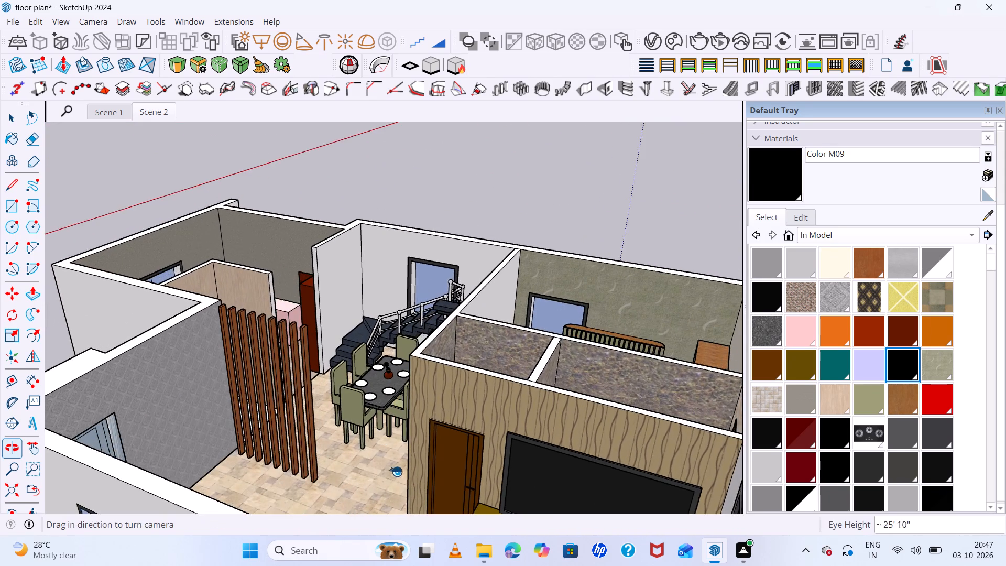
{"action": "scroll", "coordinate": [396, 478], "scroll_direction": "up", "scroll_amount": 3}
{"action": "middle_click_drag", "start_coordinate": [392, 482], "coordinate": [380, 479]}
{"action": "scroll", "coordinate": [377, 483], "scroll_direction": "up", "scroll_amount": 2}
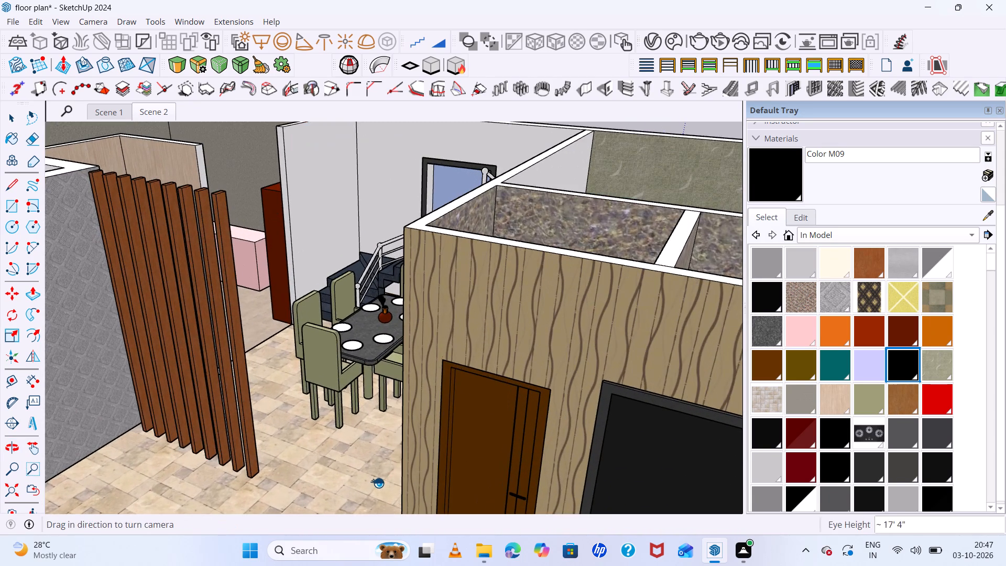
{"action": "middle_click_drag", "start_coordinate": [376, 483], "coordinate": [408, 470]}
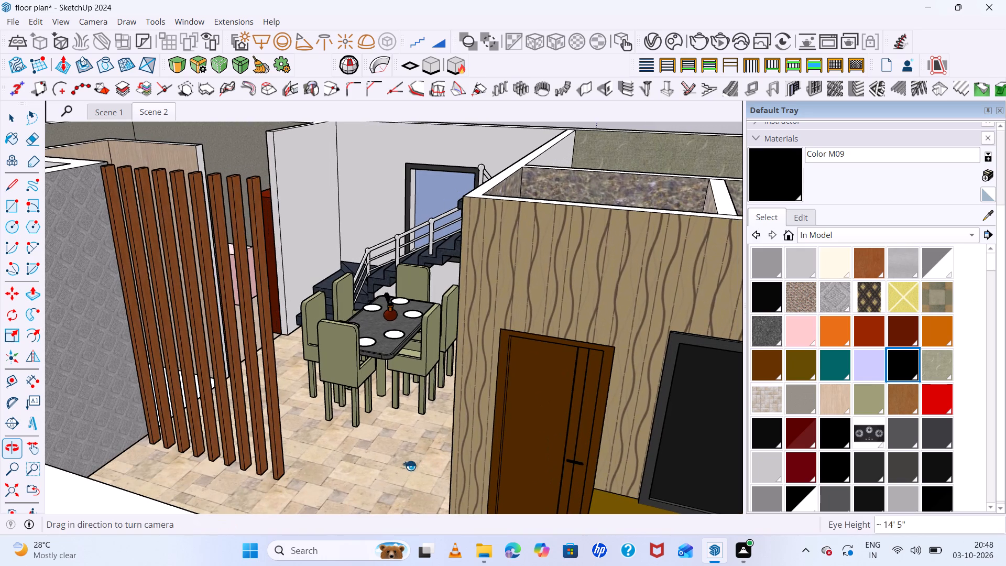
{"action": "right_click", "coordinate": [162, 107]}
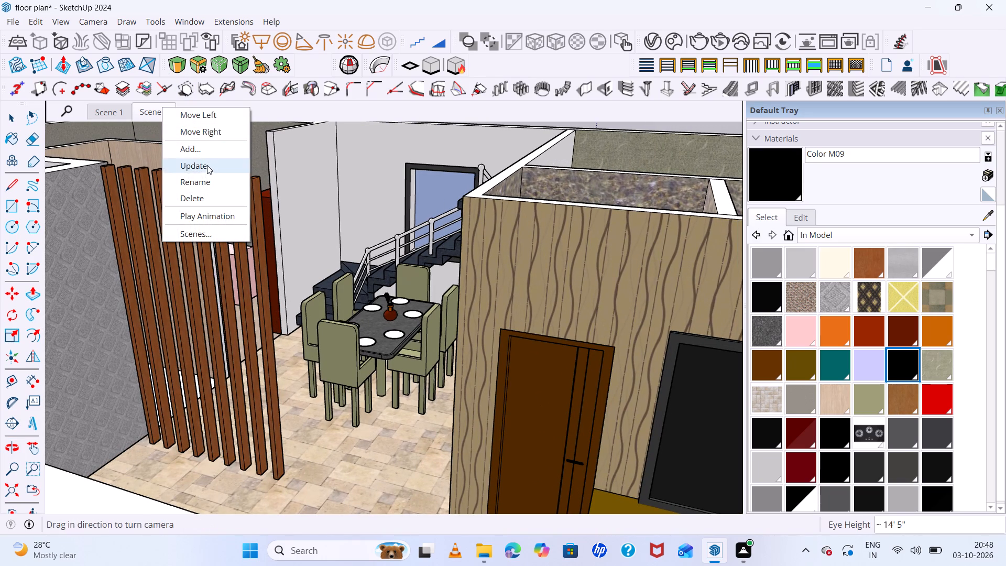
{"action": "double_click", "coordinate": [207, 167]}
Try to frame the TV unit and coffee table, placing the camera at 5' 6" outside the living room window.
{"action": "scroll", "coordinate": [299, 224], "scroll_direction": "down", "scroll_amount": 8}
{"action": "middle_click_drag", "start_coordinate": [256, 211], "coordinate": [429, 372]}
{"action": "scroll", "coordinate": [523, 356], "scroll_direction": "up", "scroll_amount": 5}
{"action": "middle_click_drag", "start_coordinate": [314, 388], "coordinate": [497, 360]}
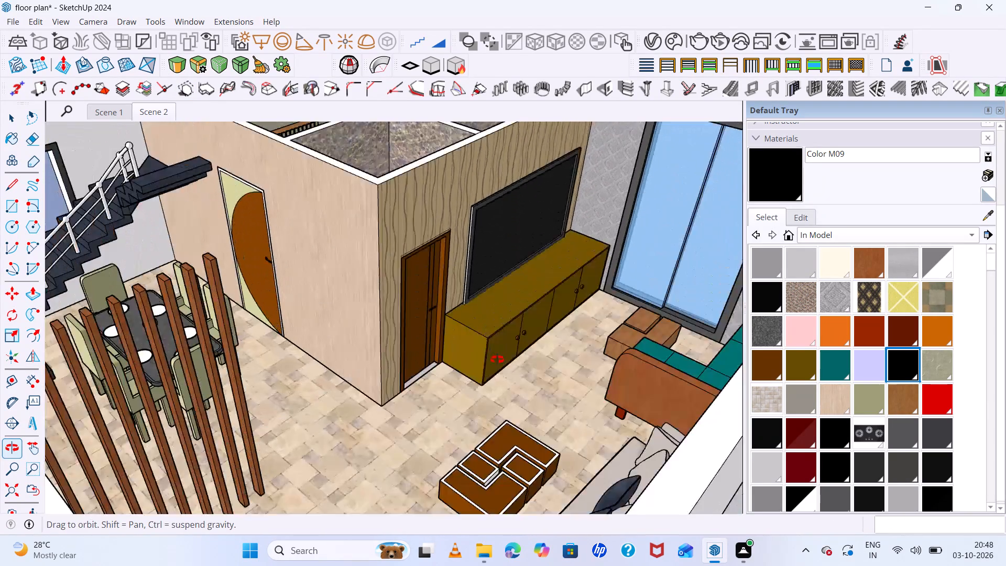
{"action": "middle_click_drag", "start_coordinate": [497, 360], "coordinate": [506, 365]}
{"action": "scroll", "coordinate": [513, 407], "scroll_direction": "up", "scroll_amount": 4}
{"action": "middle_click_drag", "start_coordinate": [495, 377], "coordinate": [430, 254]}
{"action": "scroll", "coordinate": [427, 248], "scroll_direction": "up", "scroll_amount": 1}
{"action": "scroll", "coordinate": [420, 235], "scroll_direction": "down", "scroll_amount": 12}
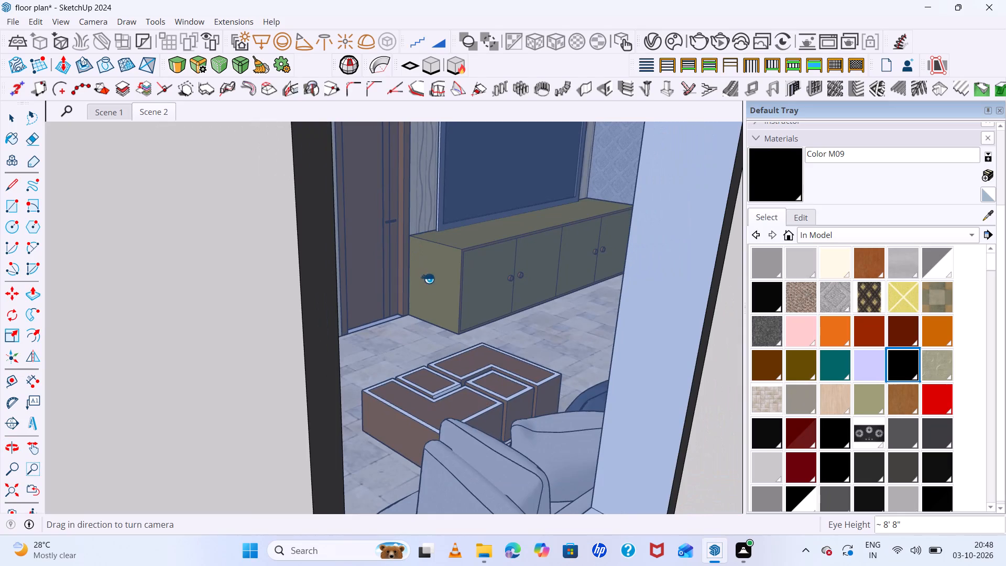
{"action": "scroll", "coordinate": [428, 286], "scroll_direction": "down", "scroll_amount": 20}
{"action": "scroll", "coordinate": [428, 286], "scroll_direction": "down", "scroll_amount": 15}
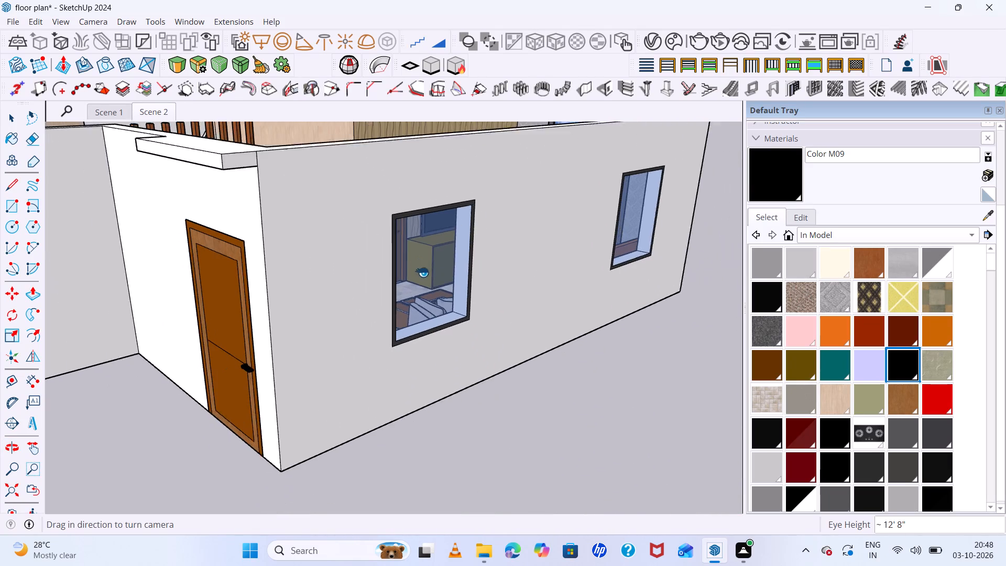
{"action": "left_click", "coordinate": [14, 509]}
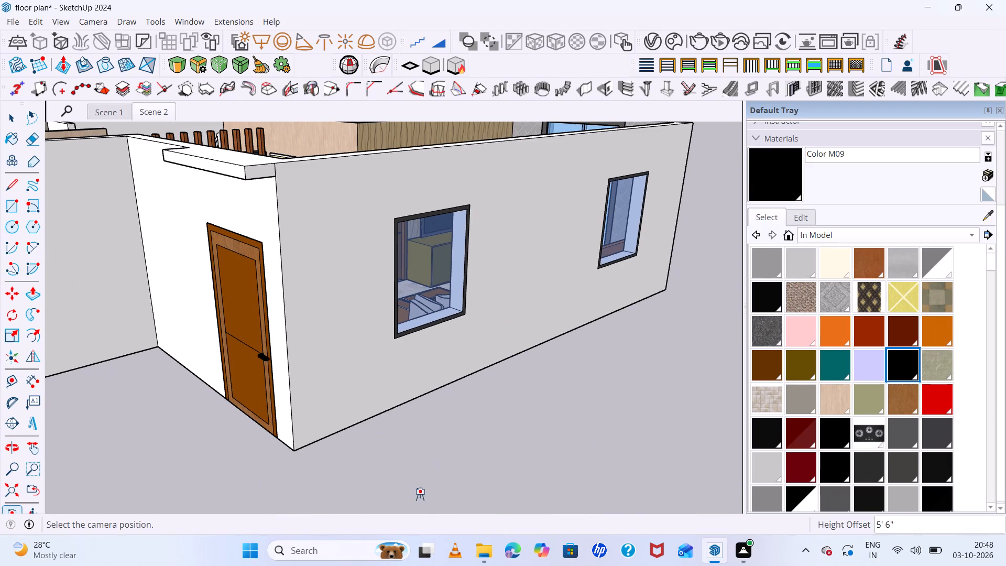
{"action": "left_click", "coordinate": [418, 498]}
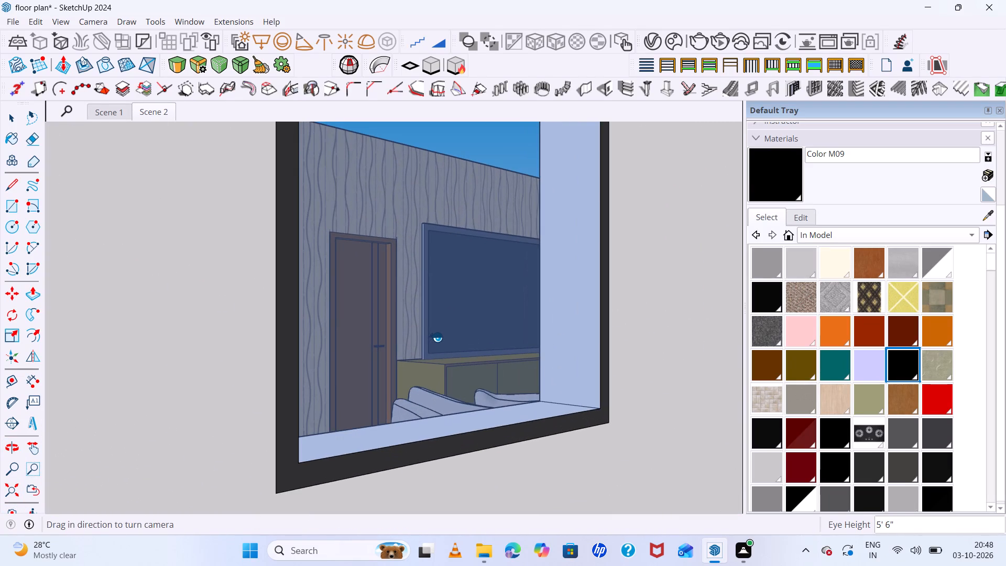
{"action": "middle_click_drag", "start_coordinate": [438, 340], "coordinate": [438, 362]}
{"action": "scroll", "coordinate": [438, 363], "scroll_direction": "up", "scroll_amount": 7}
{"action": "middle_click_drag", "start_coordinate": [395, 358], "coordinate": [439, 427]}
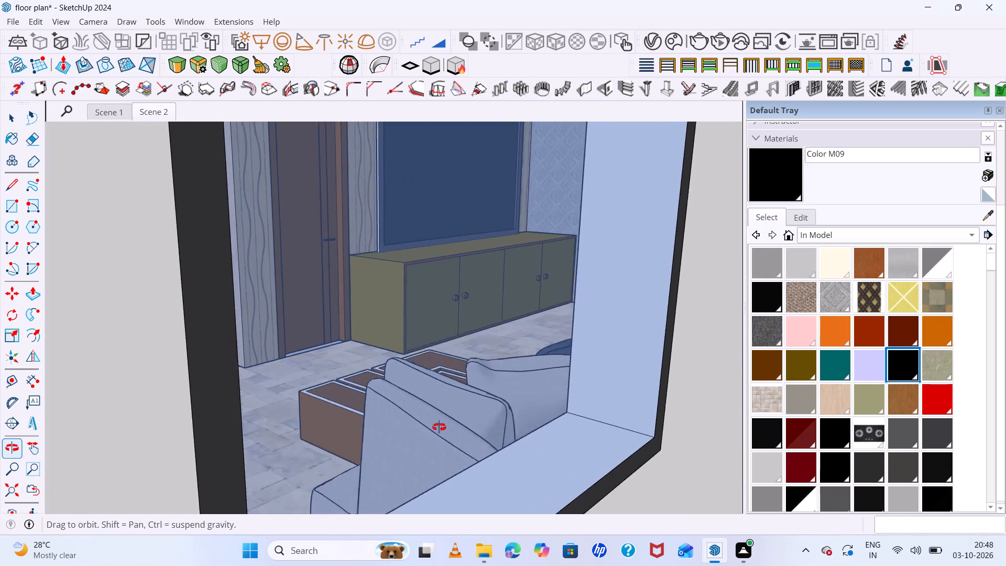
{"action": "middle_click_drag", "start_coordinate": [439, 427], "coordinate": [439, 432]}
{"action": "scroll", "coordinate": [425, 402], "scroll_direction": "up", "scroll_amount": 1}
Position the camera on the living room floor facing the TV wall, set eye height to 5', and update Scene 2.
{"action": "scroll", "coordinate": [411, 370], "scroll_direction": "down", "scroll_amount": 16}
{"action": "scroll", "coordinate": [405, 348], "scroll_direction": "down", "scroll_amount": 5}
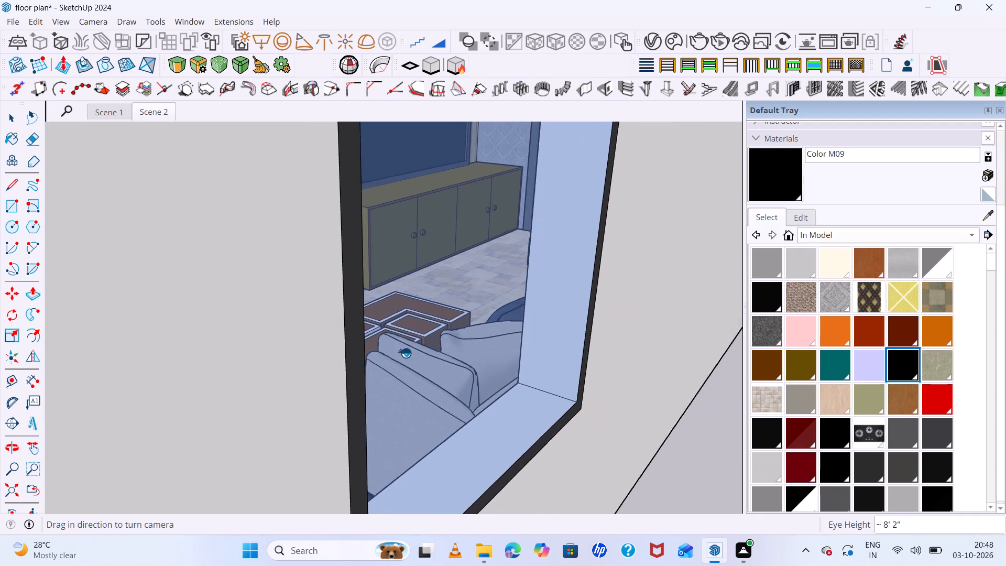
{"action": "scroll", "coordinate": [404, 353], "scroll_direction": "down", "scroll_amount": 20}
{"action": "scroll", "coordinate": [404, 353], "scroll_direction": "down", "scroll_amount": 8}
{"action": "middle_click_drag", "start_coordinate": [327, 208], "coordinate": [342, 335]}
{"action": "scroll", "coordinate": [331, 382], "scroll_direction": "up", "scroll_amount": 9}
{"action": "middle_click_drag", "start_coordinate": [353, 433], "coordinate": [386, 423]}
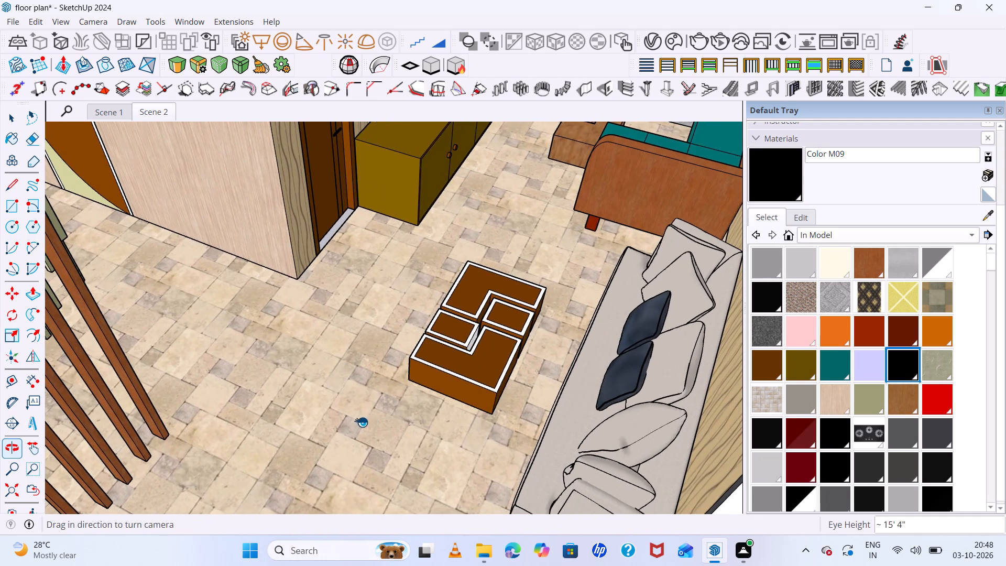
{"action": "left_click", "coordinate": [9, 513]}
{"action": "left_click", "coordinate": [350, 421]}
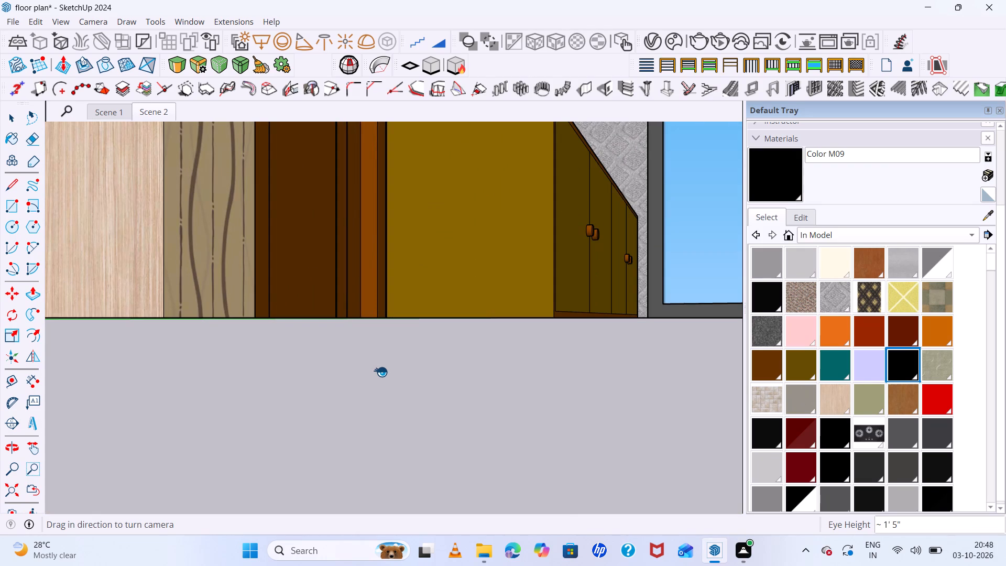
{"action": "type", "text": "5'"}
{"action": "key", "text": "Return"}
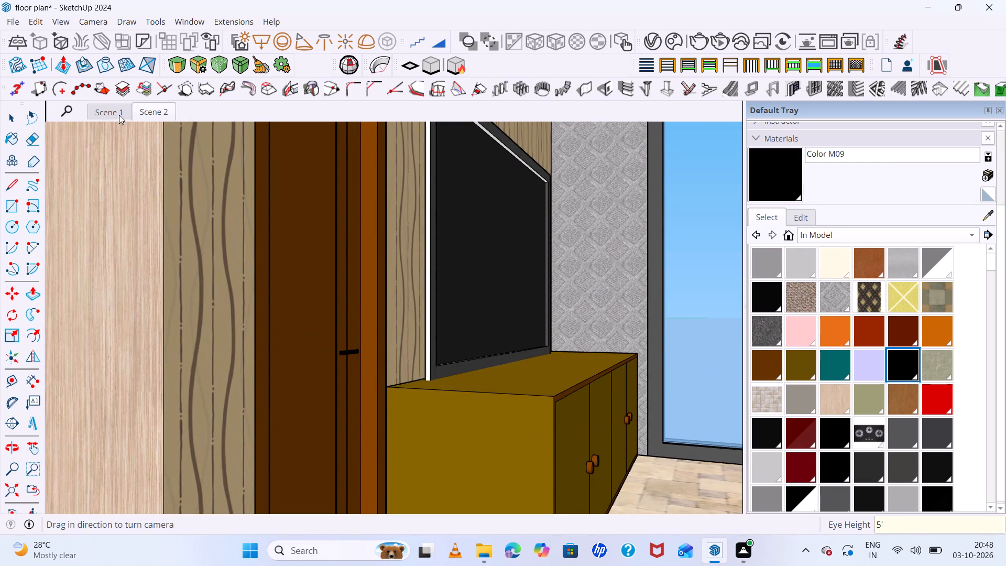
{"action": "right_click", "coordinate": [155, 113]}
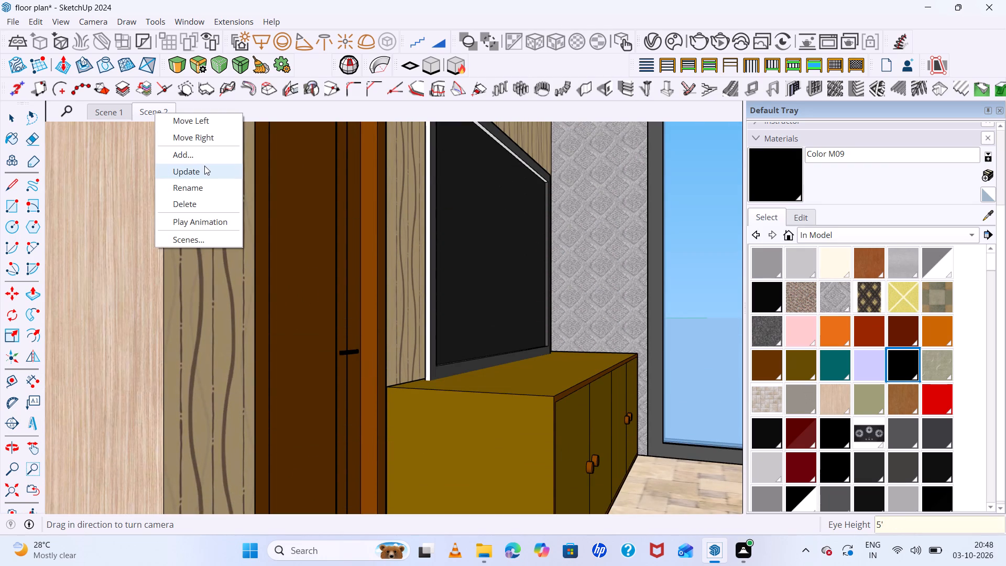
{"action": "left_click", "coordinate": [205, 167]}
Recall Scene 1 to check its saved view of the dining area and staircase.
{"action": "left_click", "coordinate": [119, 114]}
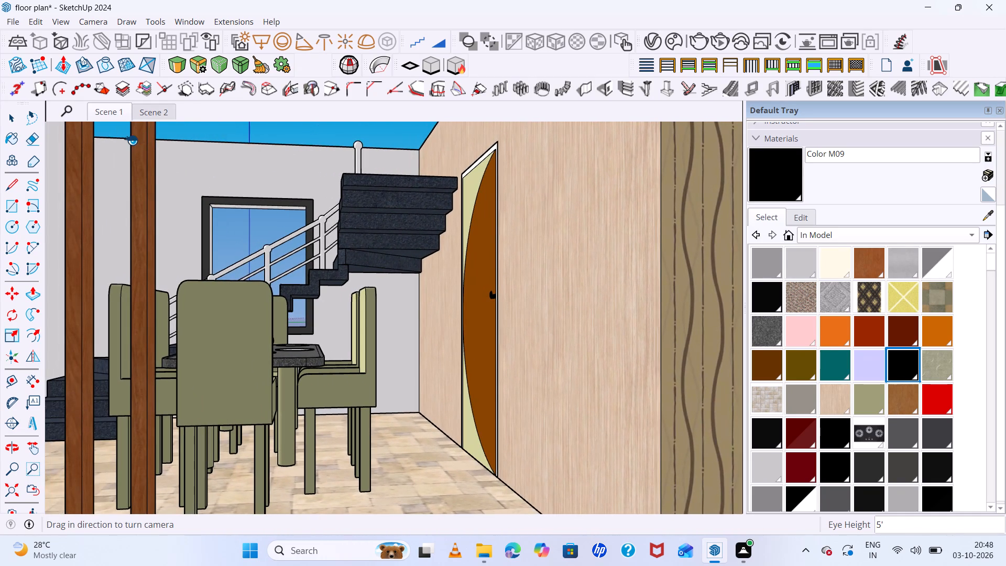
Starting from Scene 2, frame a raised view of the TV unit, sofas and living room window and add it as Scene 3.
{"action": "left_click", "coordinate": [161, 118]}
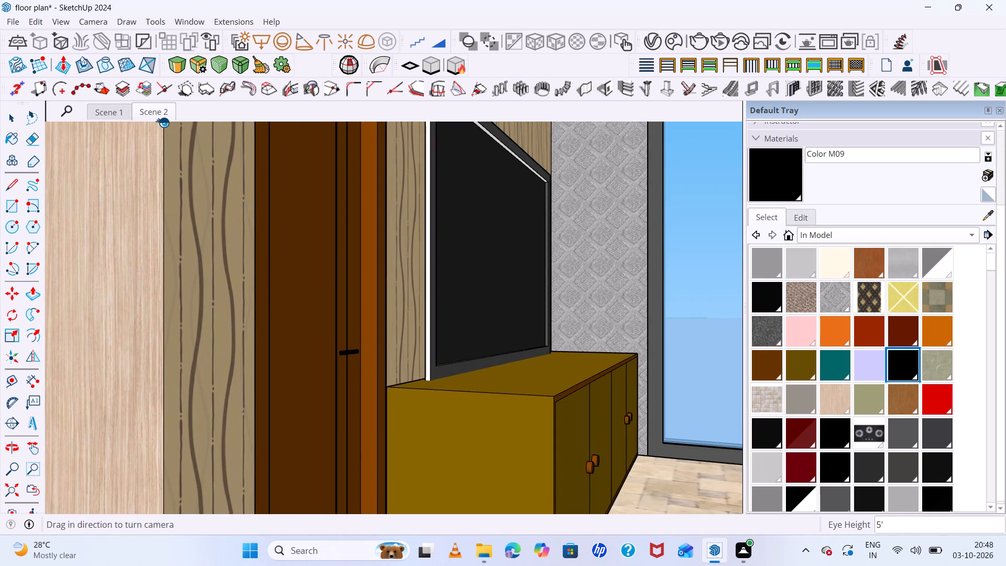
{"action": "scroll", "coordinate": [286, 211], "scroll_direction": "down", "scroll_amount": 13}
{"action": "middle_click_drag", "start_coordinate": [371, 226], "coordinate": [391, 325]}
{"action": "scroll", "coordinate": [385, 298], "scroll_direction": "down", "scroll_amount": 10}
{"action": "middle_click_drag", "start_coordinate": [405, 315], "coordinate": [425, 396]}
{"action": "scroll", "coordinate": [443, 399], "scroll_direction": "up", "scroll_amount": 6}
{"action": "scroll", "coordinate": [490, 489], "scroll_direction": "up", "scroll_amount": 1}
{"action": "middle_click_drag", "start_coordinate": [489, 484], "coordinate": [495, 444]}
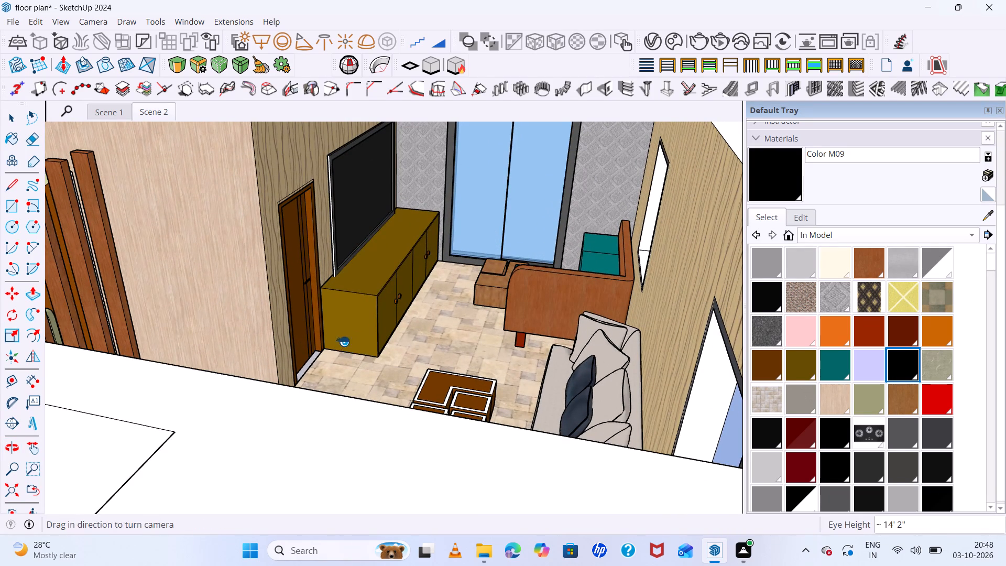
{"action": "scroll", "coordinate": [379, 348], "scroll_direction": "down", "scroll_amount": 3}
{"action": "middle_click_drag", "start_coordinate": [432, 382], "coordinate": [441, 383]}
{"action": "scroll", "coordinate": [423, 346], "scroll_direction": "up", "scroll_amount": 1}
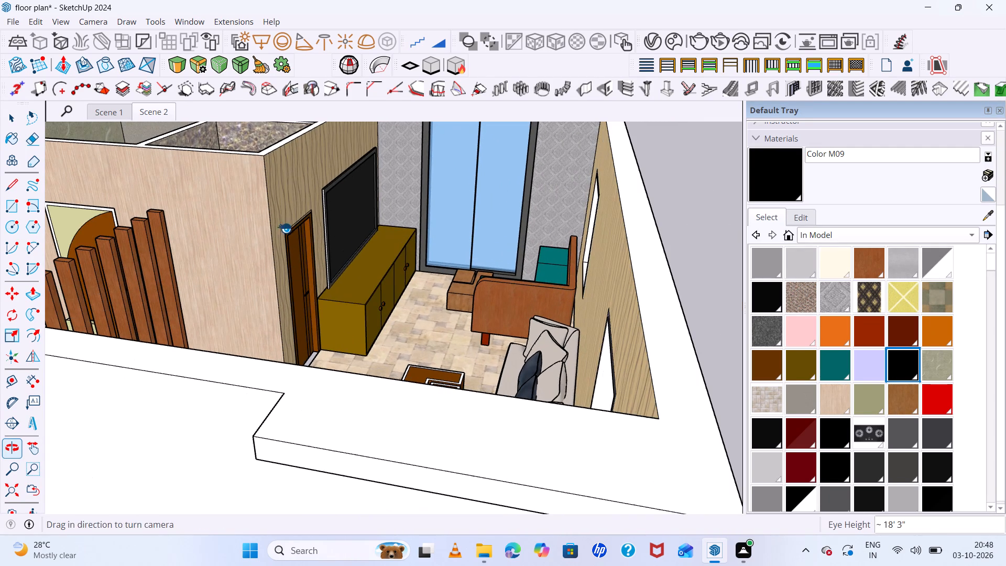
{"action": "right_click", "coordinate": [161, 112]}
{"action": "left_click", "coordinate": [203, 157]}
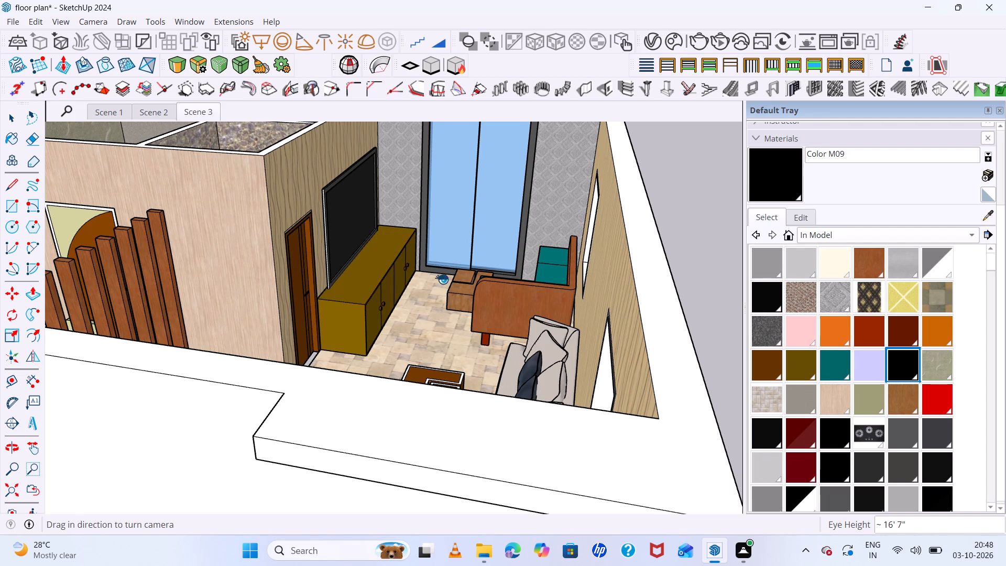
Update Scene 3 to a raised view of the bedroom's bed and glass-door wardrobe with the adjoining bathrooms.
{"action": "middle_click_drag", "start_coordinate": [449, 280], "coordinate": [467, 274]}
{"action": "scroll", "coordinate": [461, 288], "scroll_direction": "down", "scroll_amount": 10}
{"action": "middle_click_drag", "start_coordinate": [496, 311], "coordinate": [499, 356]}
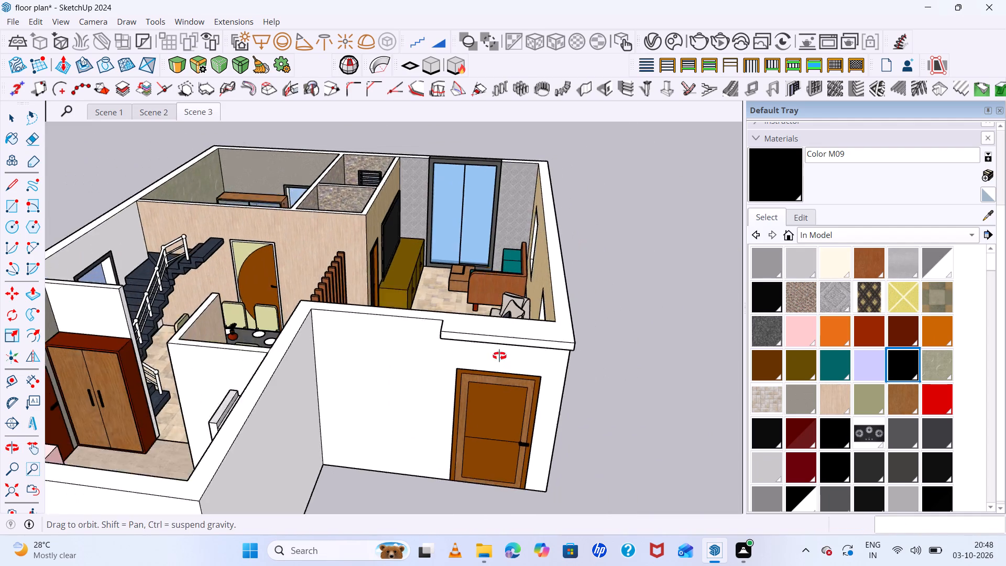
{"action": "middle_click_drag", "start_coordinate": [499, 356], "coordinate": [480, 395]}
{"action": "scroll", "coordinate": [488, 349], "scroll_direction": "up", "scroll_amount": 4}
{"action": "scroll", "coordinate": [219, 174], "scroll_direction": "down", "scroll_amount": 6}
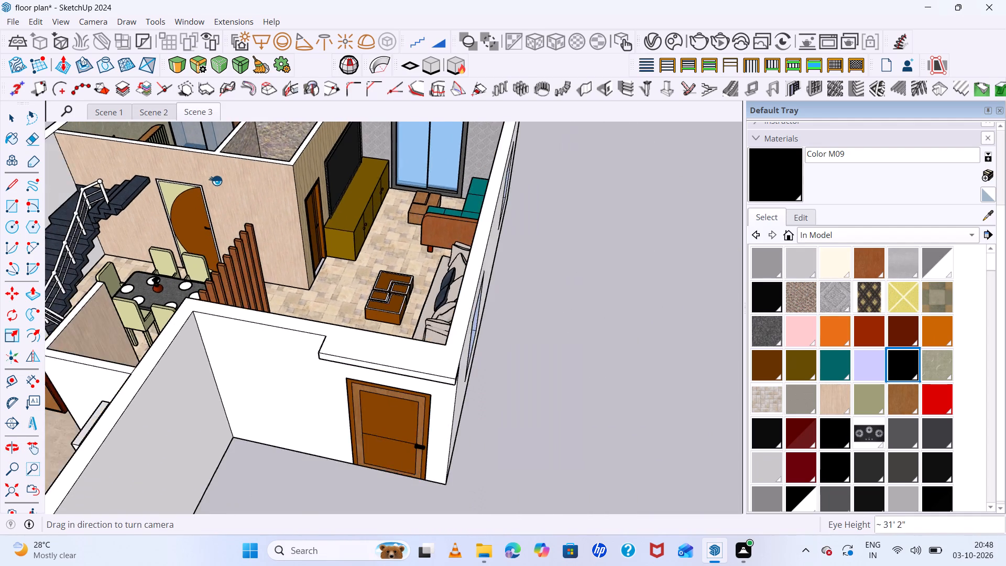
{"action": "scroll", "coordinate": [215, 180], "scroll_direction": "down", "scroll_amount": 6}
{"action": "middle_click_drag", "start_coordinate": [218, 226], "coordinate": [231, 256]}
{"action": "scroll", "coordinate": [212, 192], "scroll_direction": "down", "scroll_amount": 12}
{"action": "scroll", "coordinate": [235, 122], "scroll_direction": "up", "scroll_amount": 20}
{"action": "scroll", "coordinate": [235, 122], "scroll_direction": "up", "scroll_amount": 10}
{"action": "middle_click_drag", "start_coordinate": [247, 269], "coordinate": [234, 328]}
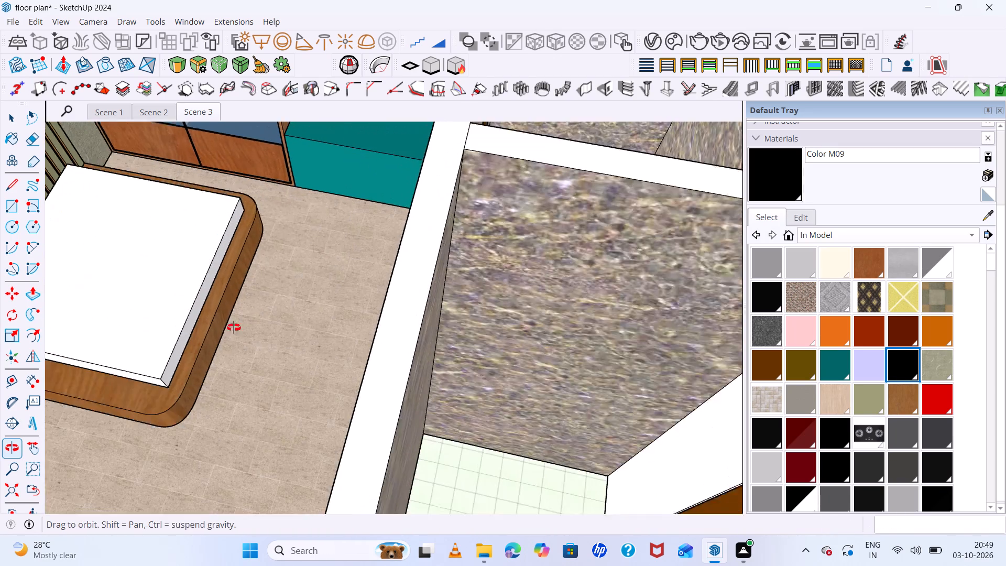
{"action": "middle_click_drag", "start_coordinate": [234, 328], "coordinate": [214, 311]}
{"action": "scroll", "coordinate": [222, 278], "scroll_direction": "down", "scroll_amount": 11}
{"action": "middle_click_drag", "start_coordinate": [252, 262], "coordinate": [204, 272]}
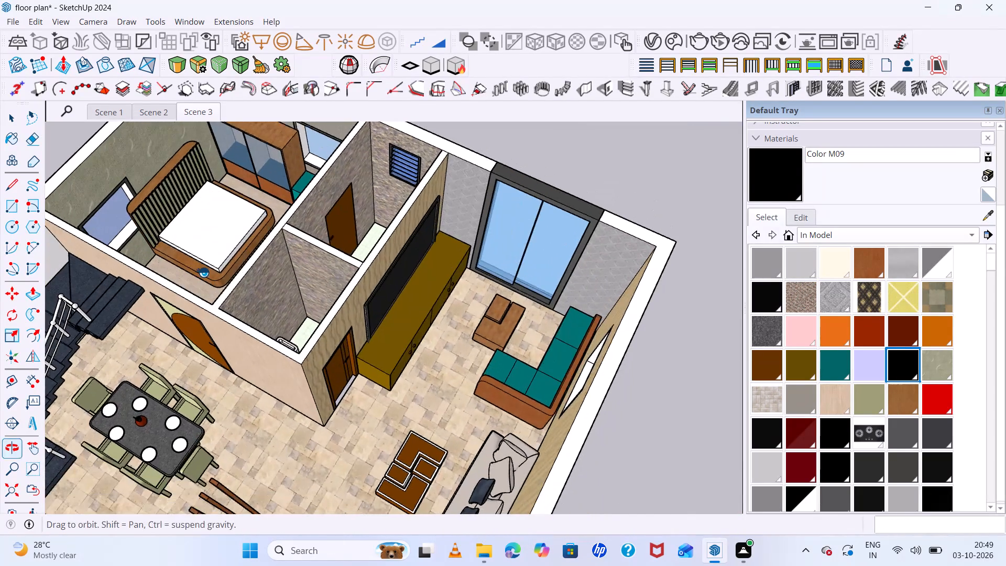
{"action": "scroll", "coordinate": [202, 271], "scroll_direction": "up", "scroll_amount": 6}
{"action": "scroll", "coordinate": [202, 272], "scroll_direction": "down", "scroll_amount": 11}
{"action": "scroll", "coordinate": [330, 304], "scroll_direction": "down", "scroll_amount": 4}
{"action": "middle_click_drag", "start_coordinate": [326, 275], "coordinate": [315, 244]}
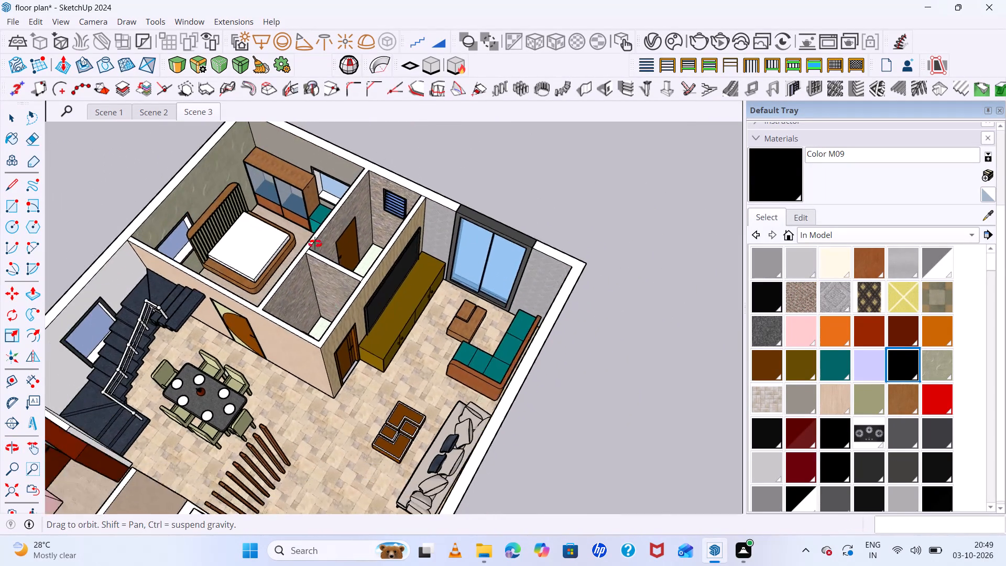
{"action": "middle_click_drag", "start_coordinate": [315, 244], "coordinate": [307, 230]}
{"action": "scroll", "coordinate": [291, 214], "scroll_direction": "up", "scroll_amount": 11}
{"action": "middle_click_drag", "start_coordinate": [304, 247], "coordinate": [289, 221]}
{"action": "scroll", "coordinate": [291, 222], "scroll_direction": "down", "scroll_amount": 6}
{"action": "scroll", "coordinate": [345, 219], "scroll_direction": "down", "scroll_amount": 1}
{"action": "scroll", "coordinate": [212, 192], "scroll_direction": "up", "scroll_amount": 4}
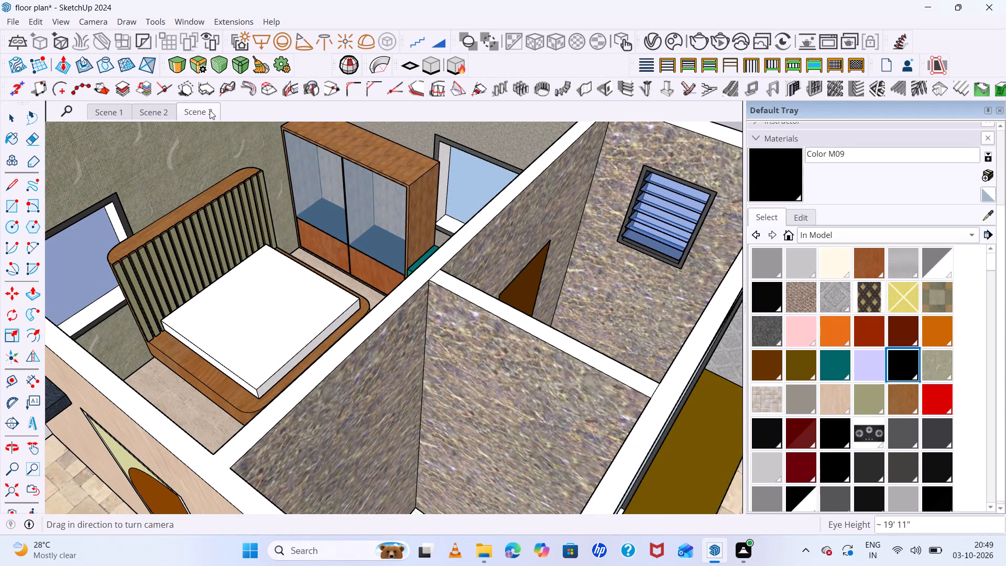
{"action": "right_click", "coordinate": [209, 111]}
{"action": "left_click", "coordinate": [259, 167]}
Recall Scene 2 and Scene 3 to compare their saved views.
{"action": "scroll", "coordinate": [267, 210], "scroll_direction": "down", "scroll_amount": 11}
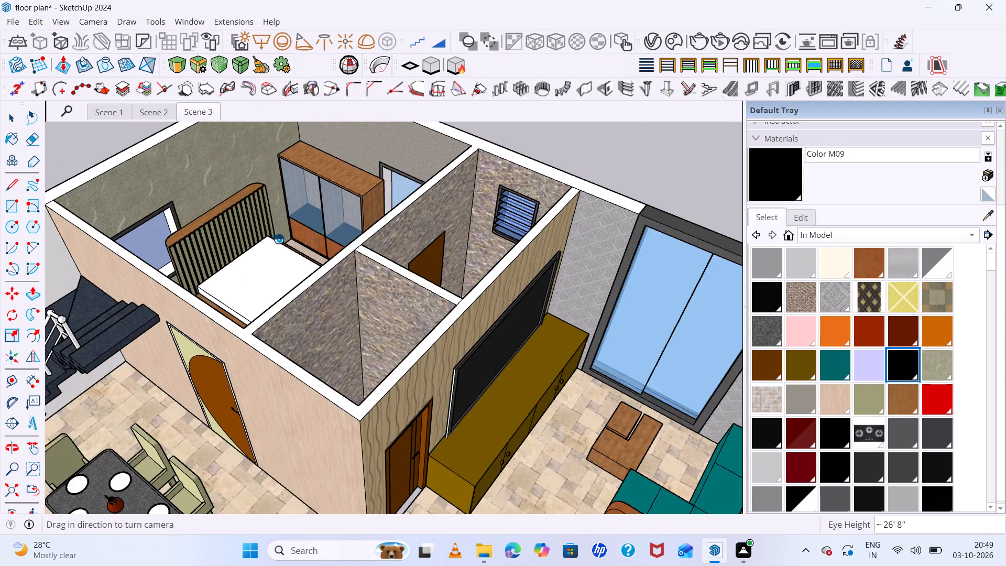
{"action": "scroll", "coordinate": [277, 238], "scroll_direction": "down", "scroll_amount": 3}
{"action": "left_click", "coordinate": [155, 113]}
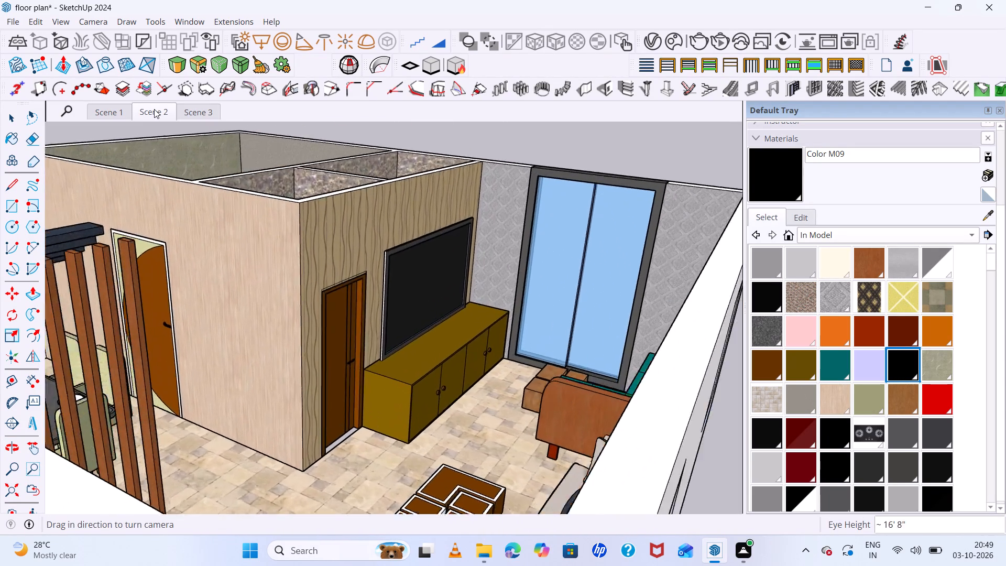
{"action": "left_click", "coordinate": [190, 114]}
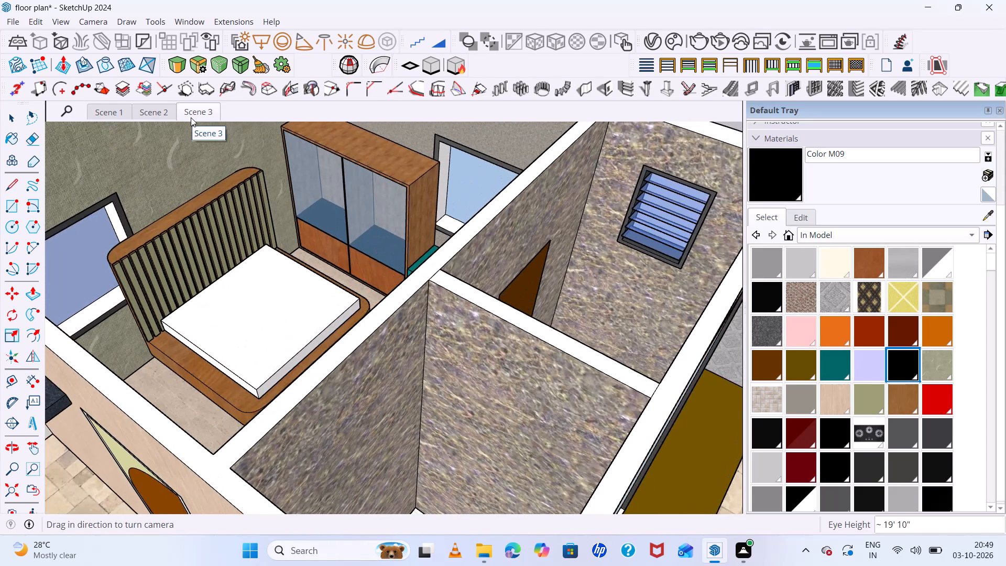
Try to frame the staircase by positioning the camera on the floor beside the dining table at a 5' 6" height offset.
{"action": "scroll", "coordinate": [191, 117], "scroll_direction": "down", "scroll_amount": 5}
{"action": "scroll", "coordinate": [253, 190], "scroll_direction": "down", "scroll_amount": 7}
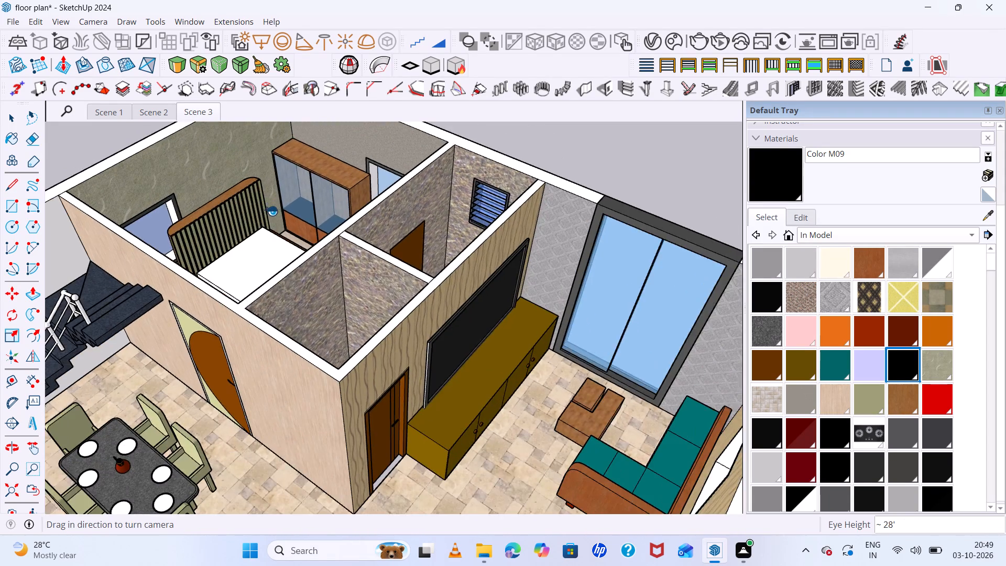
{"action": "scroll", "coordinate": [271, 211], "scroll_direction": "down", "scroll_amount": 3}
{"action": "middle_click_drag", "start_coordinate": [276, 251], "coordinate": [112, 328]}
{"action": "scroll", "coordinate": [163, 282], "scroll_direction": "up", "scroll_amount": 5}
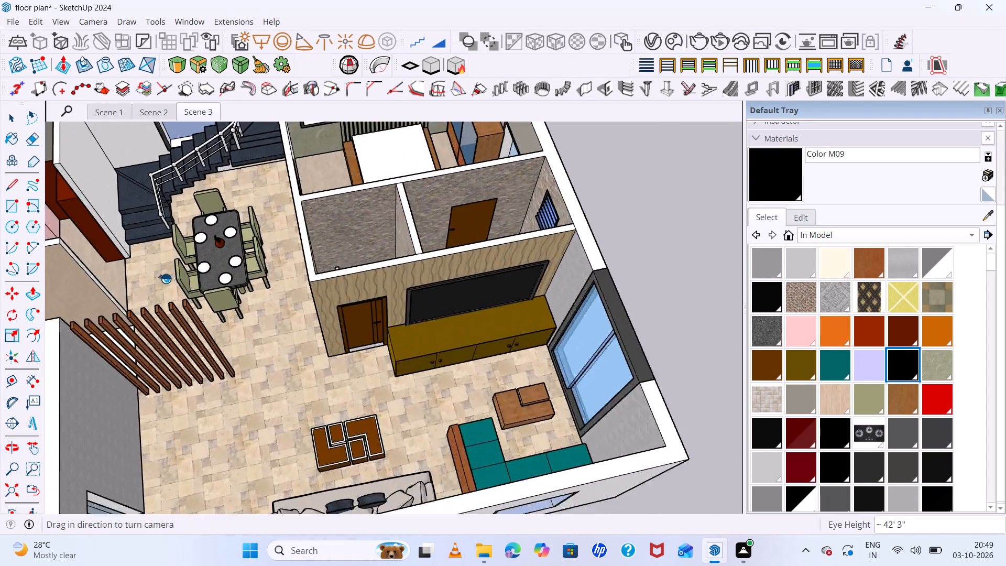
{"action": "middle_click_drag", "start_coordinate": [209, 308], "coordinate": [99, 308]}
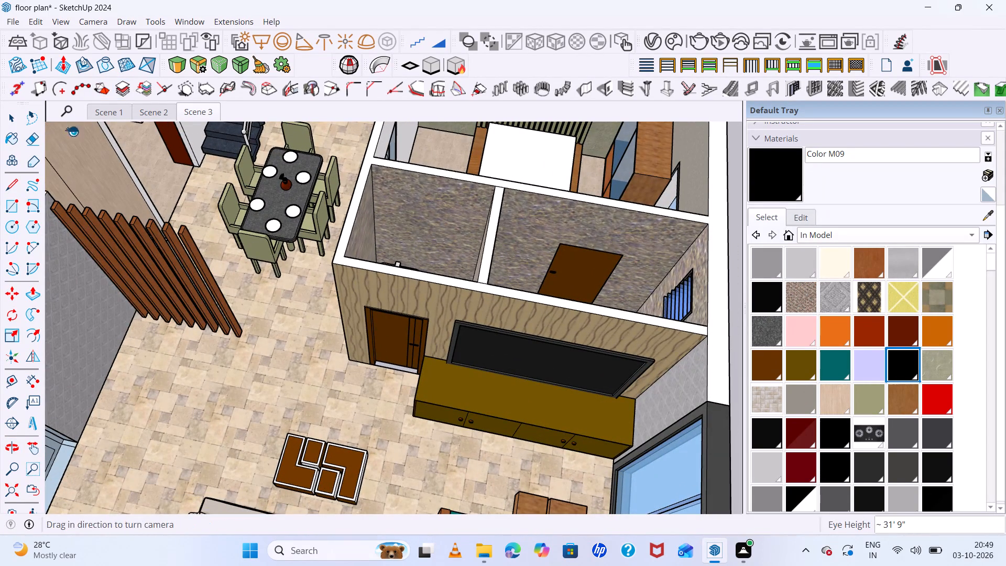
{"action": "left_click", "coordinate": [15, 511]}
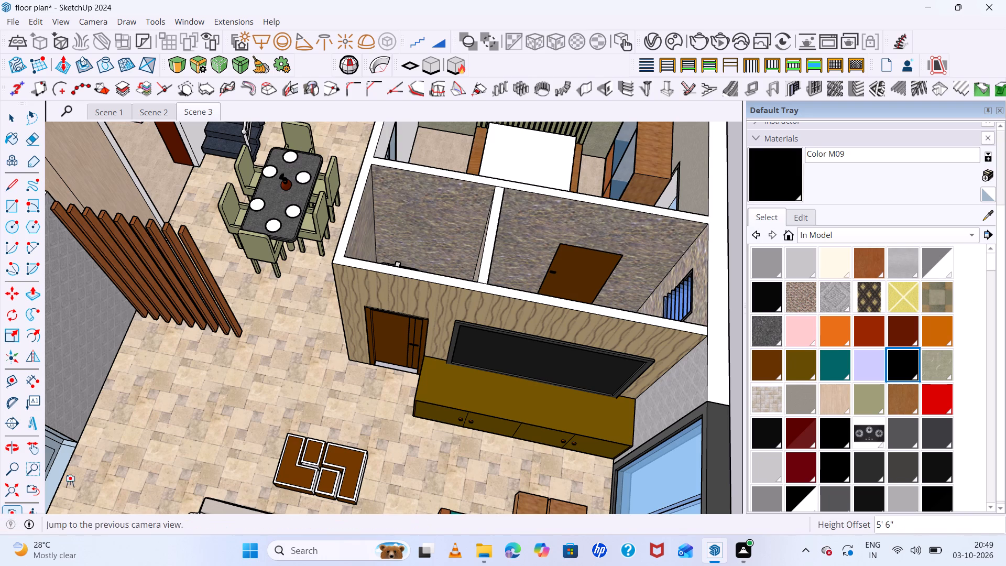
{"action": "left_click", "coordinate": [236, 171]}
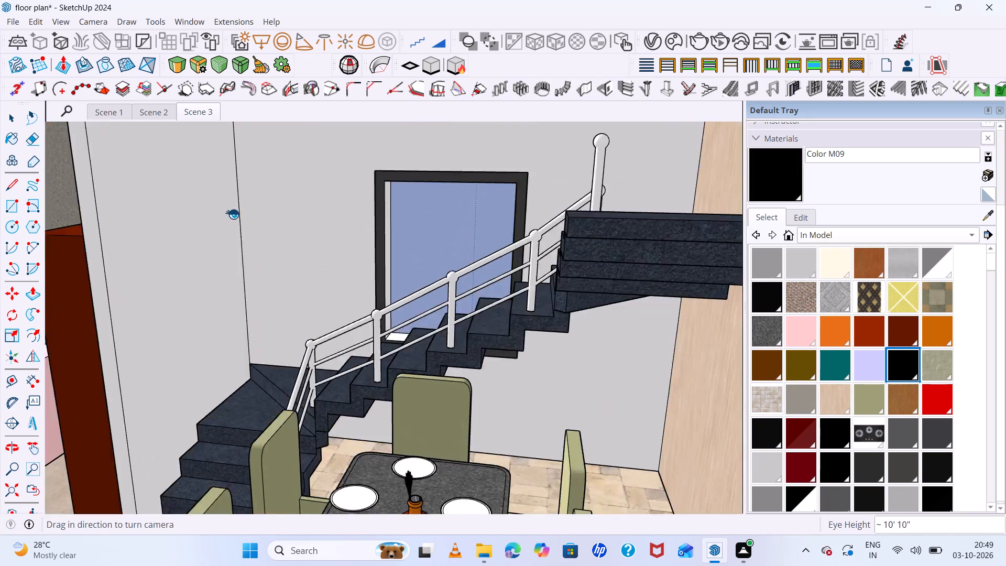
Position the camera on the kitchen floor facing the sink, window and hob, set eye height to 6', and update Scene 3.
{"action": "middle_click_drag", "start_coordinate": [233, 215], "coordinate": [82, 327]}
{"action": "scroll", "coordinate": [111, 252], "scroll_direction": "down", "scroll_amount": 15}
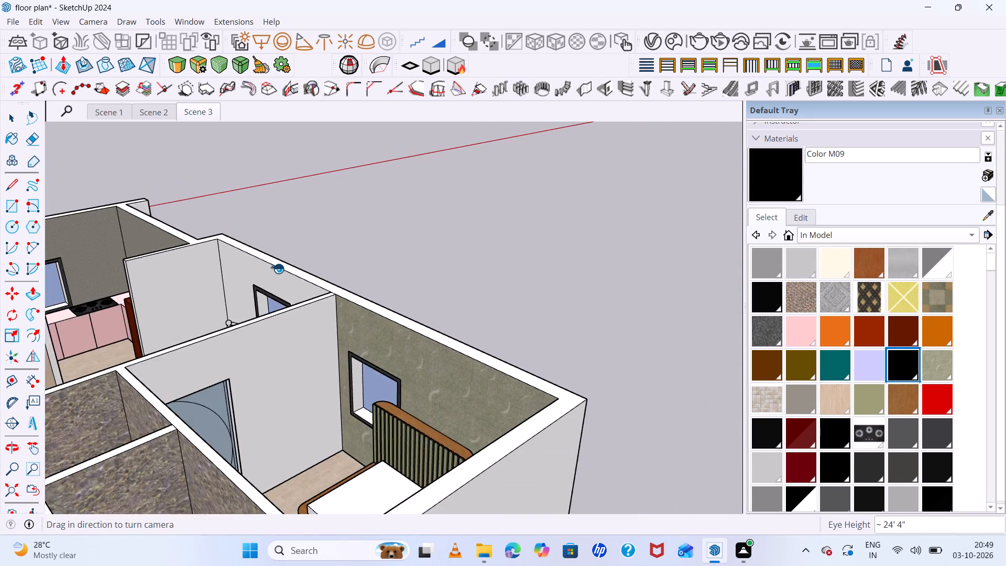
{"action": "middle_click_drag", "start_coordinate": [276, 270], "coordinate": [156, 354]}
{"action": "scroll", "coordinate": [136, 302], "scroll_direction": "up", "scroll_amount": 11}
{"action": "left_click", "coordinate": [247, 319]}
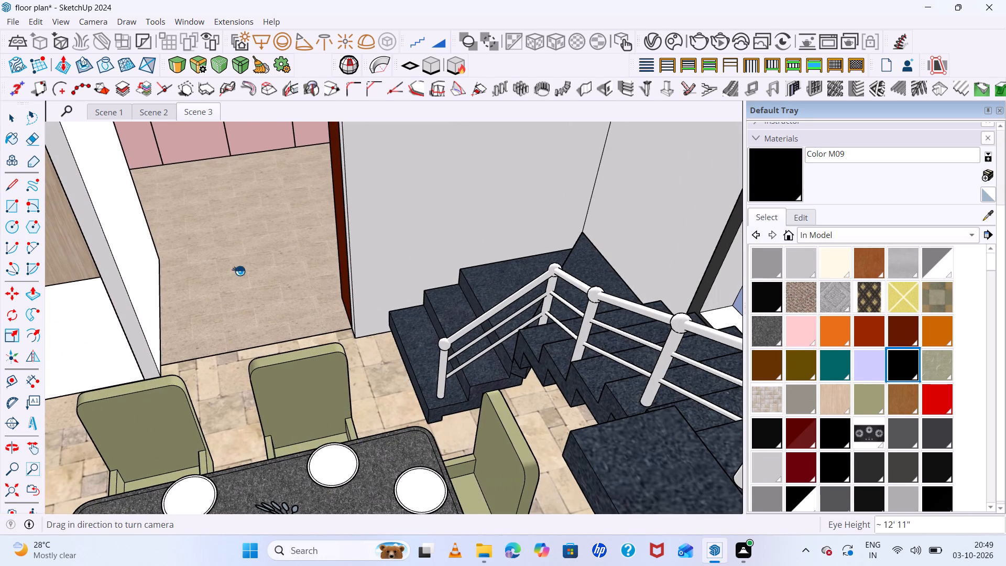
{"action": "middle_click_drag", "start_coordinate": [265, 285], "coordinate": [297, 324]}
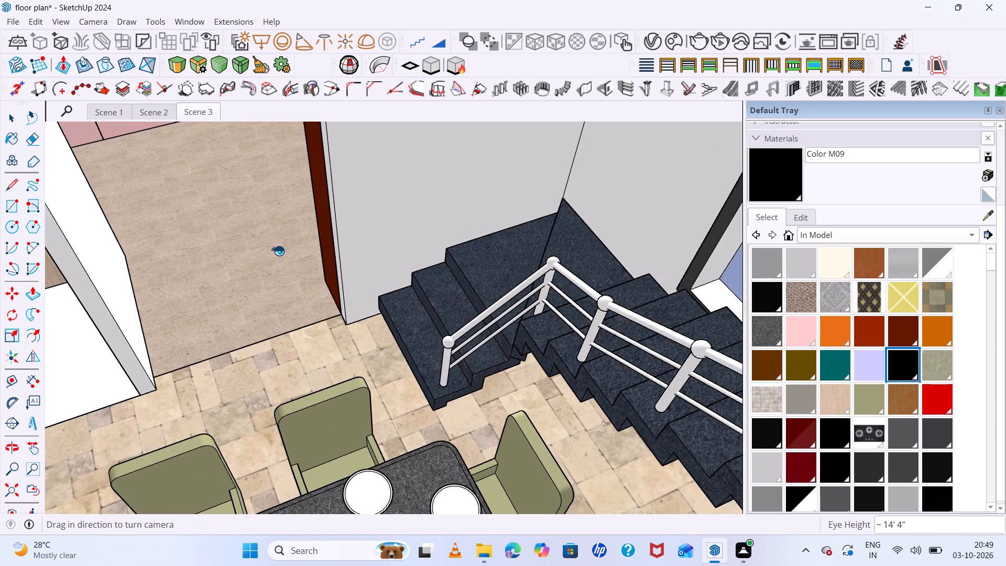
{"action": "scroll", "coordinate": [277, 251], "scroll_direction": "down", "scroll_amount": 11}
{"action": "middle_click_drag", "start_coordinate": [266, 230], "coordinate": [292, 179]}
{"action": "scroll", "coordinate": [267, 227], "scroll_direction": "up", "scroll_amount": 1}
{"action": "scroll", "coordinate": [253, 187], "scroll_direction": "up", "scroll_amount": 12}
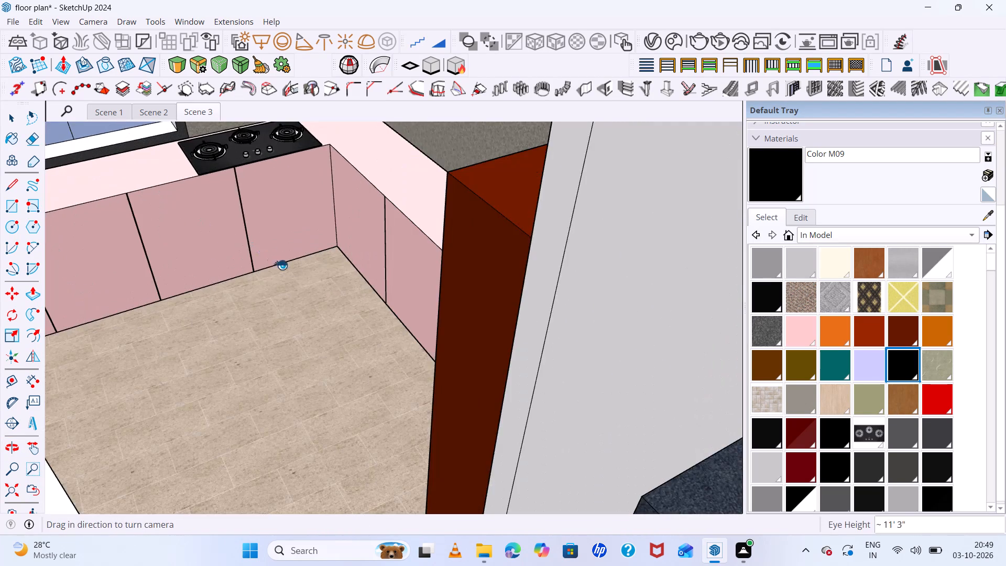
{"action": "middle_click_drag", "start_coordinate": [291, 268], "coordinate": [282, 301]}
{"action": "scroll", "coordinate": [291, 274], "scroll_direction": "down", "scroll_amount": 6}
{"action": "middle_click_drag", "start_coordinate": [294, 275], "coordinate": [256, 309]}
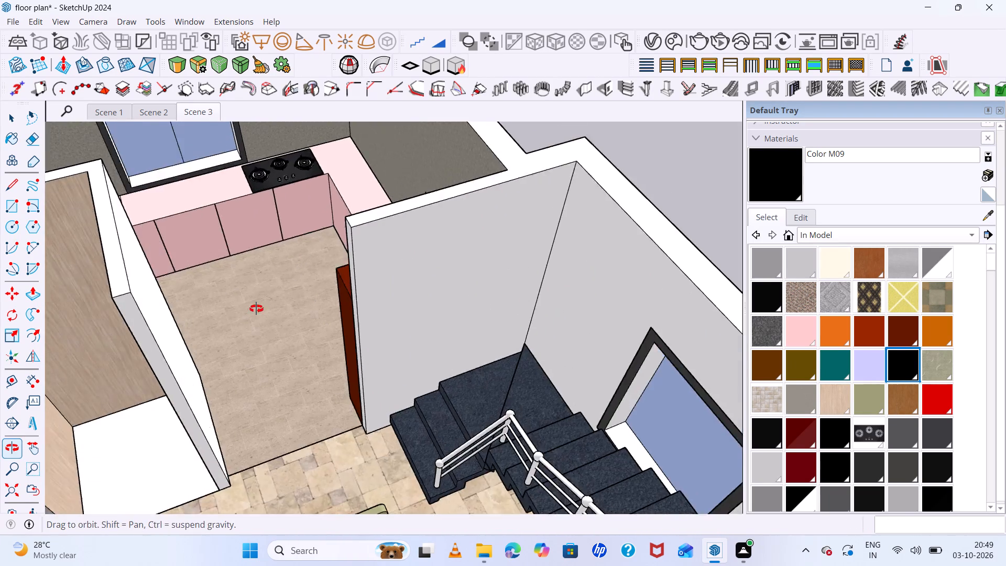
{"action": "middle_click_drag", "start_coordinate": [256, 309], "coordinate": [182, 349]}
{"action": "scroll", "coordinate": [290, 226], "scroll_direction": "up", "scroll_amount": 6}
{"action": "scroll", "coordinate": [427, 297], "scroll_direction": "up", "scroll_amount": 1}
{"action": "middle_click_drag", "start_coordinate": [427, 297], "coordinate": [289, 312]}
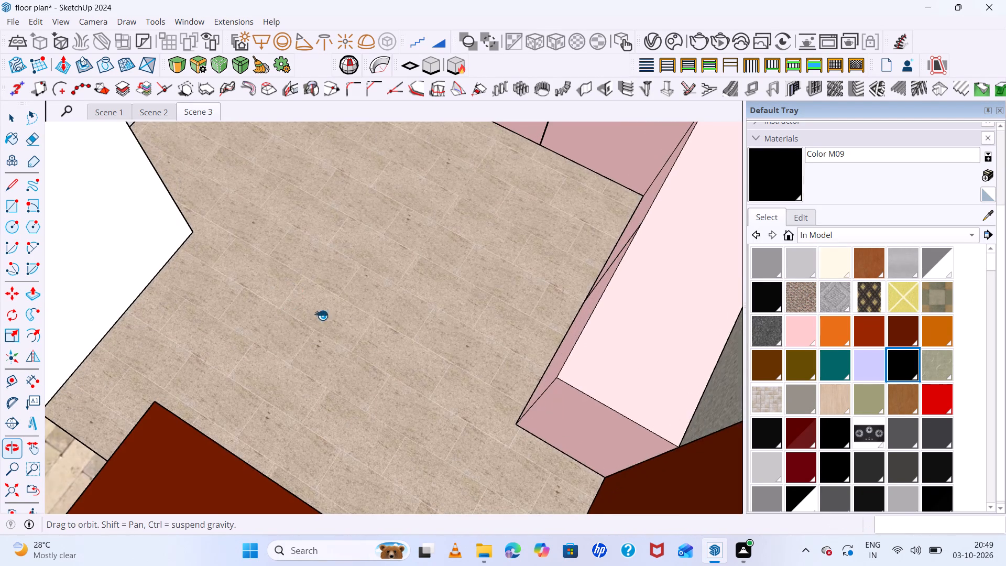
{"action": "scroll", "coordinate": [357, 325], "scroll_direction": "down", "scroll_amount": 2}
{"action": "left_click", "coordinate": [13, 508]}
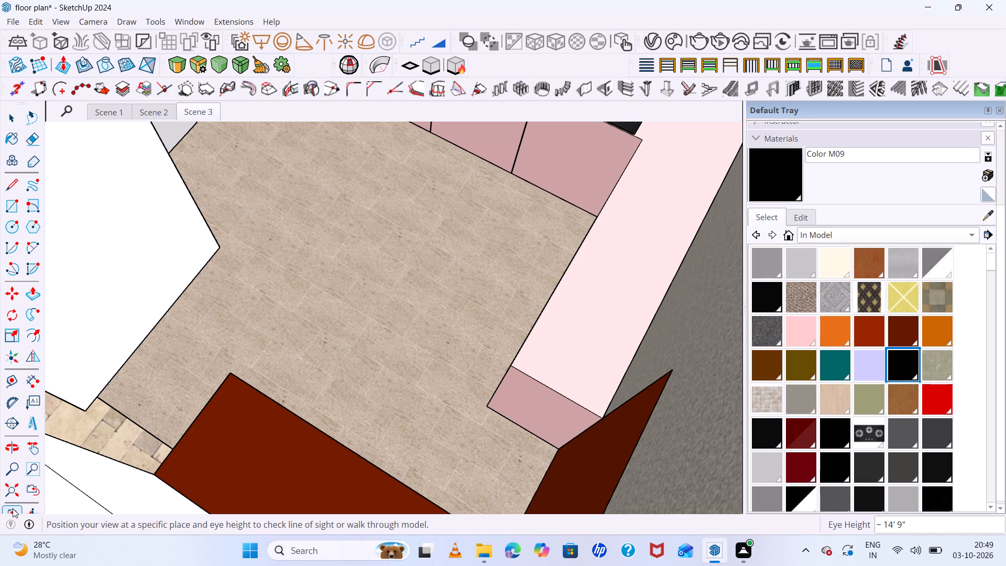
{"action": "left_click_drag", "start_coordinate": [404, 440], "coordinate": [402, 432]}
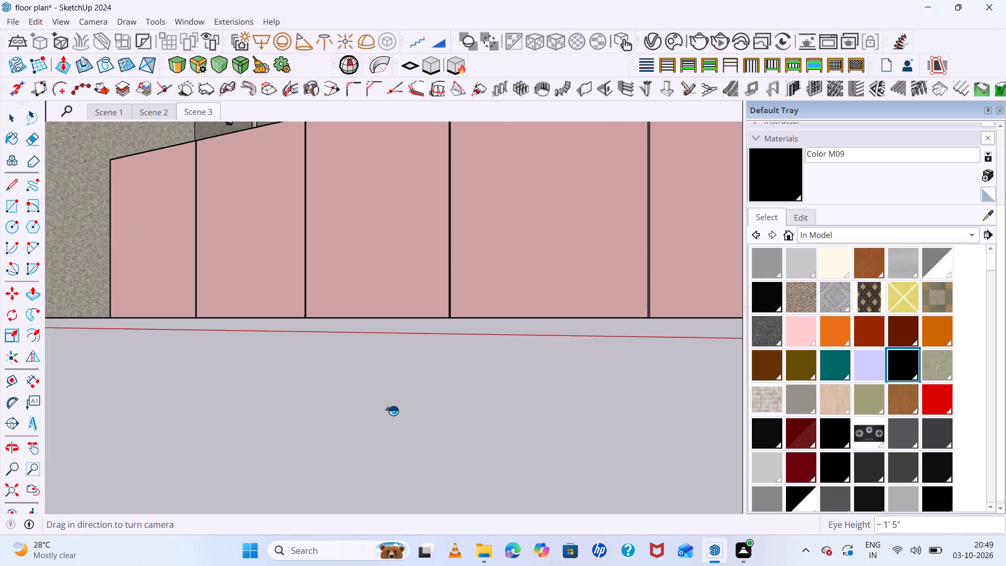
{"action": "type", "text": "6'"}
{"action": "key", "text": "Return"}
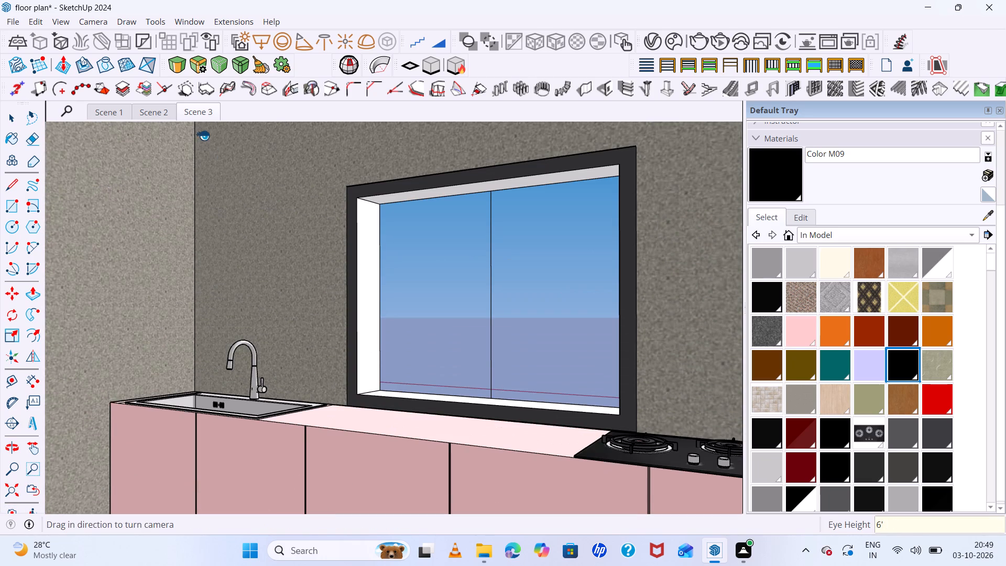
{"action": "right_click", "coordinate": [204, 118]}
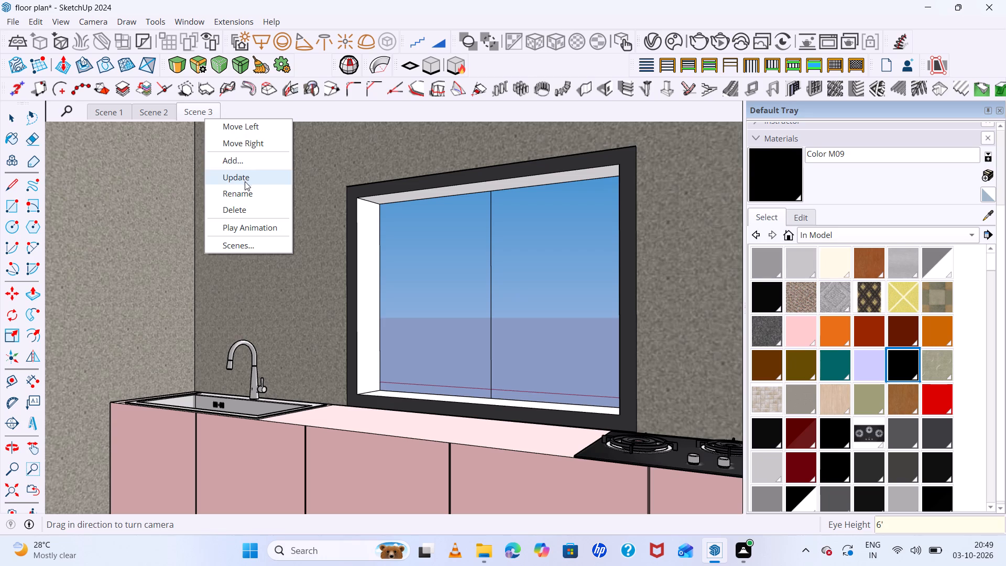
{"action": "left_click", "coordinate": [245, 183]}
Examine the living room, bathrooms, dining area and staircase from raised views around the whole house.
{"action": "scroll", "coordinate": [241, 191], "scroll_direction": "down", "scroll_amount": 6}
{"action": "scroll", "coordinate": [237, 195], "scroll_direction": "down", "scroll_amount": 20}
{"action": "scroll", "coordinate": [237, 195], "scroll_direction": "down", "scroll_amount": 1}
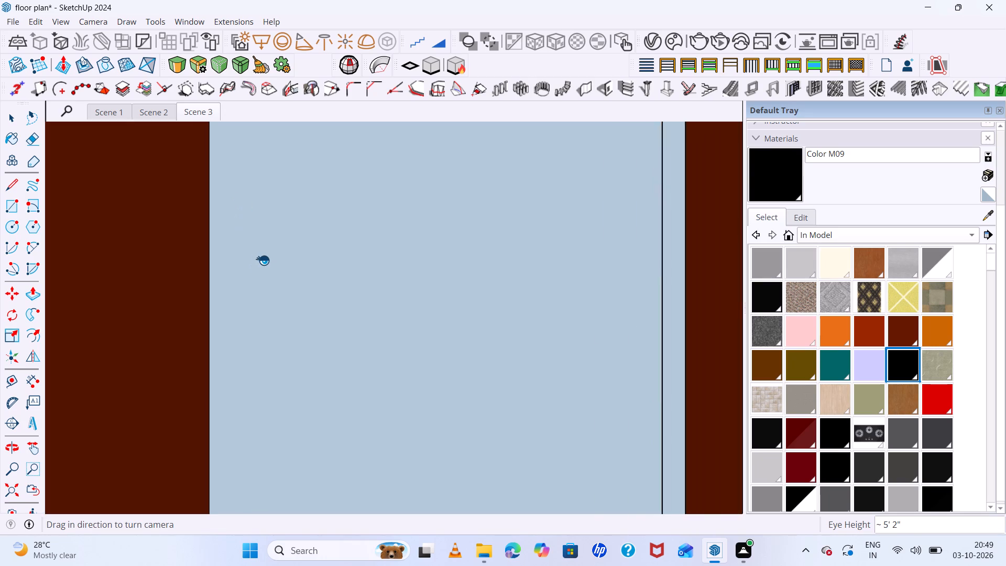
{"action": "scroll", "coordinate": [263, 260], "scroll_direction": "down", "scroll_amount": 18}
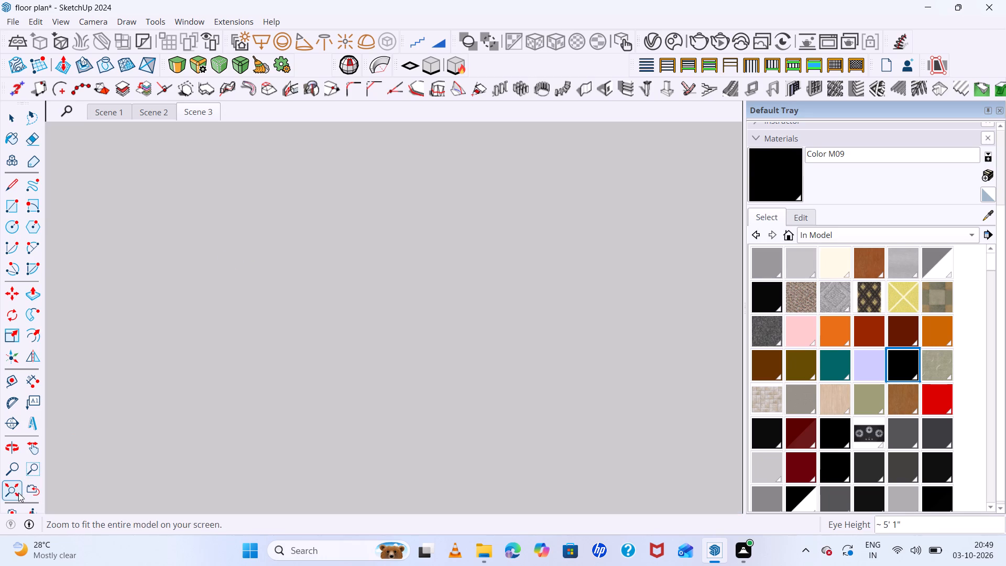
{"action": "left_click", "coordinate": [18, 493]}
{"action": "scroll", "coordinate": [208, 352], "scroll_direction": "down", "scroll_amount": 6}
{"action": "middle_click_drag", "start_coordinate": [219, 380], "coordinate": [249, 527]}
{"action": "scroll", "coordinate": [272, 368], "scroll_direction": "up", "scroll_amount": 2}
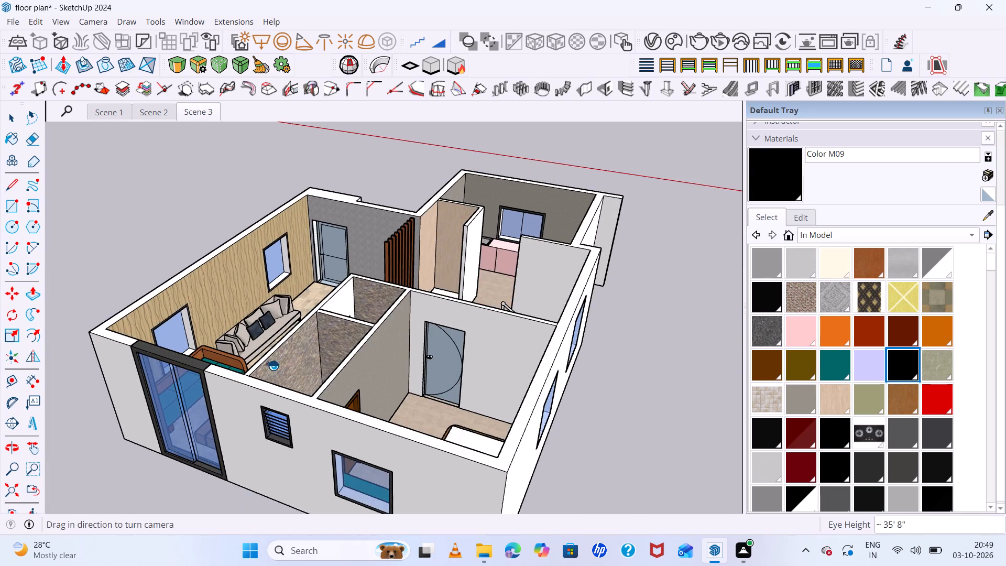
{"action": "scroll", "coordinate": [272, 365], "scroll_direction": "up", "scroll_amount": 9}
{"action": "middle_click_drag", "start_coordinate": [261, 363], "coordinate": [717, 480]}
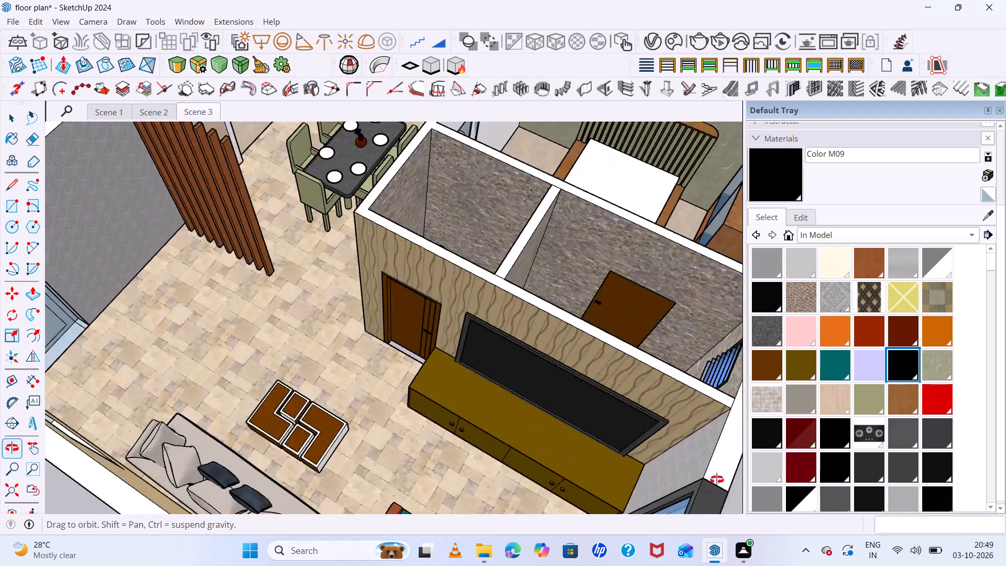
{"action": "middle_click_drag", "start_coordinate": [717, 480], "coordinate": [717, 477]}
{"action": "scroll", "coordinate": [285, 303], "scroll_direction": "up", "scroll_amount": 6}
{"action": "scroll", "coordinate": [254, 296], "scroll_direction": "down", "scroll_amount": 7}
{"action": "middle_click_drag", "start_coordinate": [259, 308], "coordinate": [377, 387]}
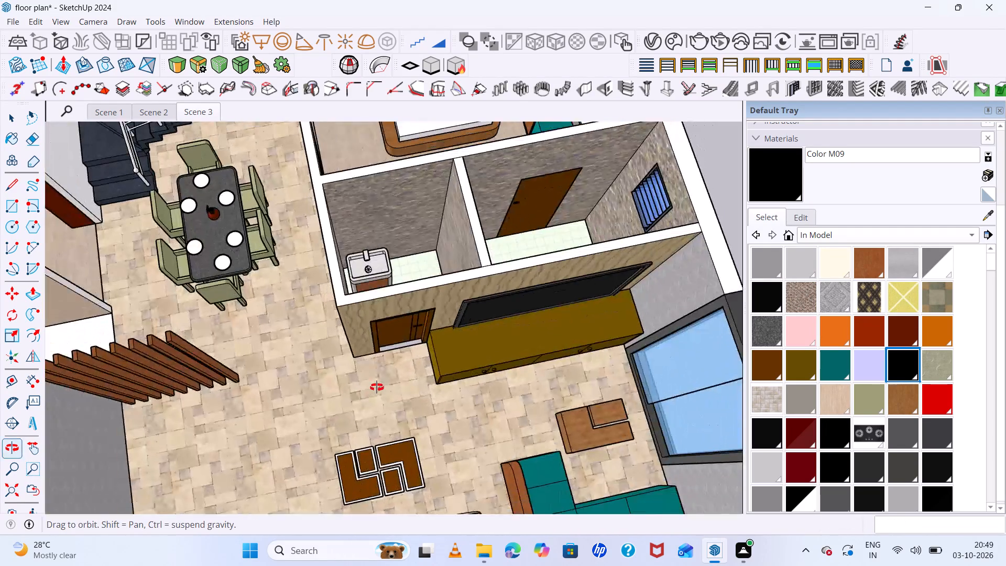
{"action": "middle_click_drag", "start_coordinate": [377, 387], "coordinate": [367, 351]}
{"action": "scroll", "coordinate": [124, 257], "scroll_direction": "up", "scroll_amount": 4}
{"action": "middle_click_drag", "start_coordinate": [194, 321], "coordinate": [320, 248]}
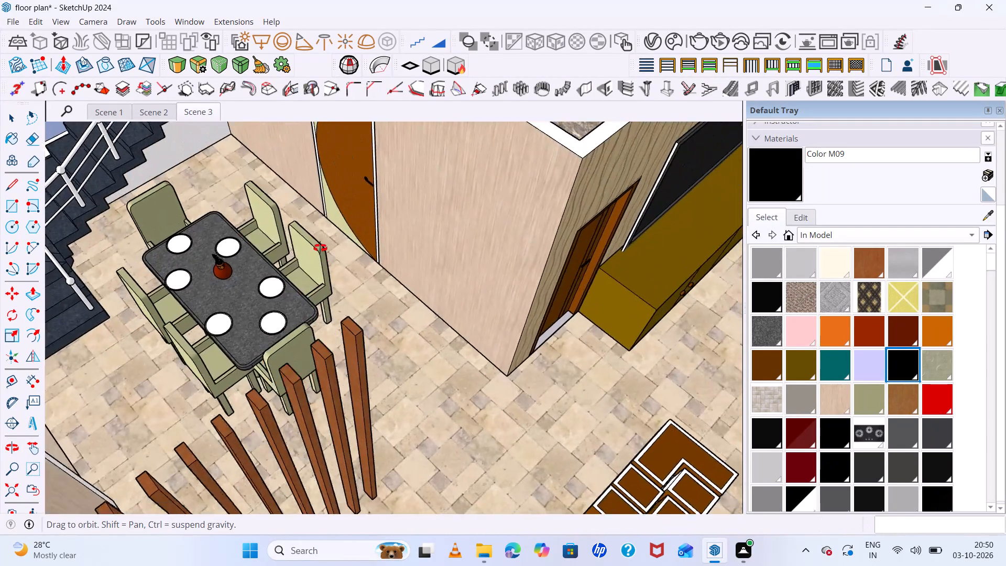
{"action": "middle_click_drag", "start_coordinate": [320, 248], "coordinate": [318, 227]}
{"action": "scroll", "coordinate": [121, 304], "scroll_direction": "up", "scroll_amount": 5}
{"action": "scroll", "coordinate": [138, 324], "scroll_direction": "down", "scroll_amount": 12}
{"action": "middle_click_drag", "start_coordinate": [172, 350], "coordinate": [318, 405]}
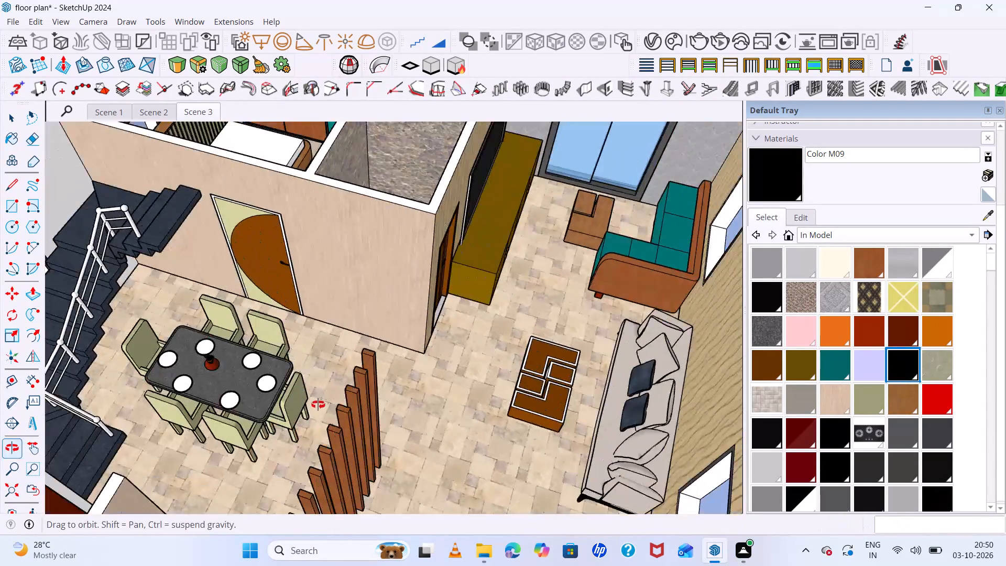
{"action": "middle_click_drag", "start_coordinate": [318, 405], "coordinate": [318, 404]}
{"action": "scroll", "coordinate": [193, 369], "scroll_direction": "down", "scroll_amount": 4}
{"action": "middle_click_drag", "start_coordinate": [212, 385], "coordinate": [121, 354]}
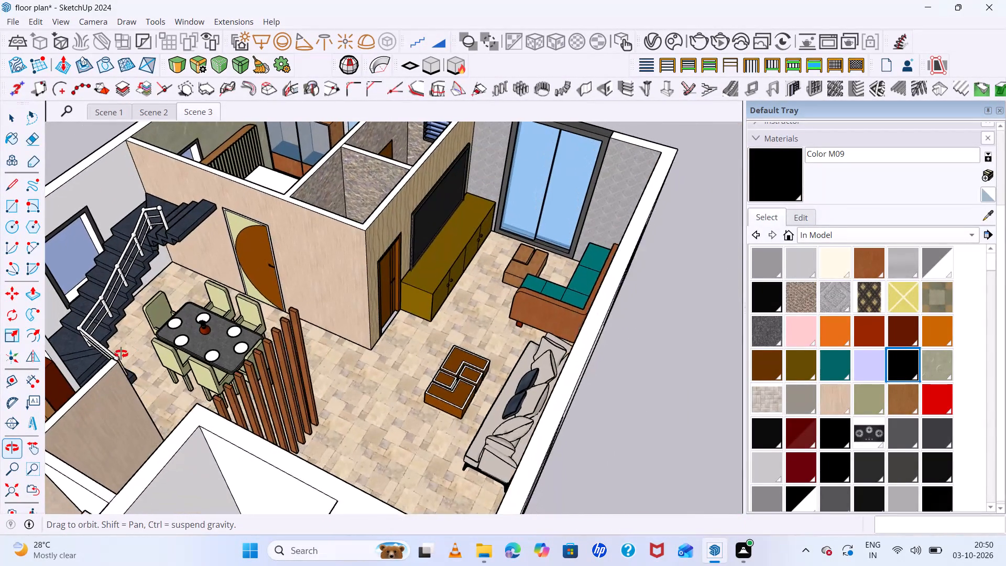
{"action": "middle_click_drag", "start_coordinate": [121, 354], "coordinate": [120, 354]}
{"action": "scroll", "coordinate": [119, 352], "scroll_direction": "up", "scroll_amount": 1}
{"action": "scroll", "coordinate": [121, 342], "scroll_direction": "down", "scroll_amount": 2}
{"action": "middle_click_drag", "start_coordinate": [165, 416], "coordinate": [172, 446]}
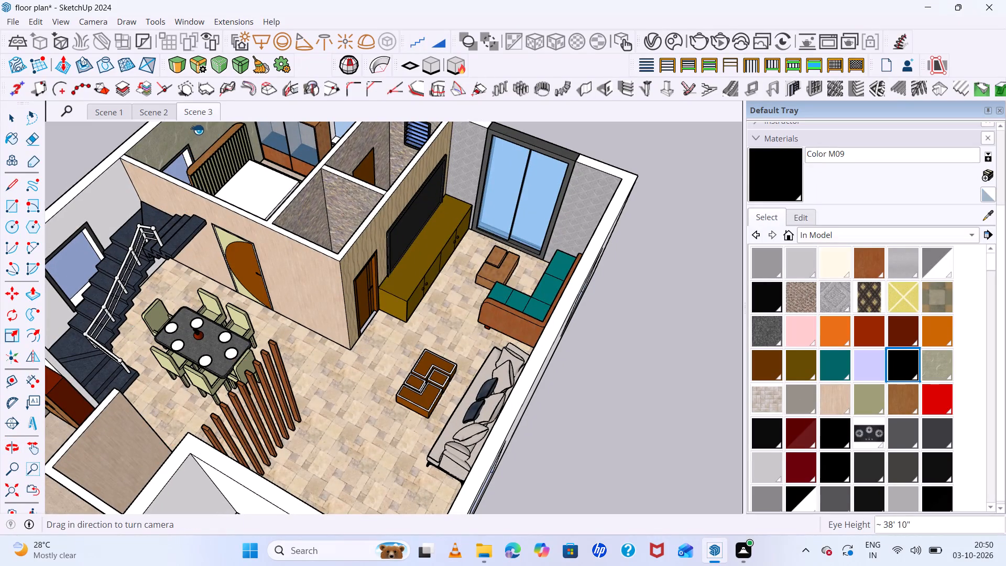
Recall Scene 3 and add a new scene from its kitchen sink and window view.
{"action": "double_click", "coordinate": [206, 115]}
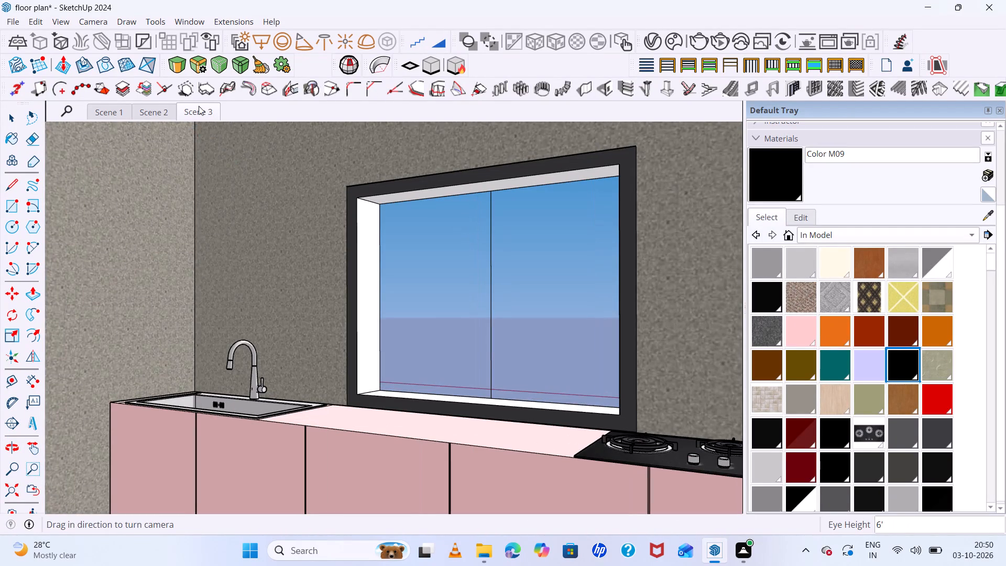
{"action": "right_click", "coordinate": [199, 107]}
{"action": "left_click", "coordinate": [233, 148]}
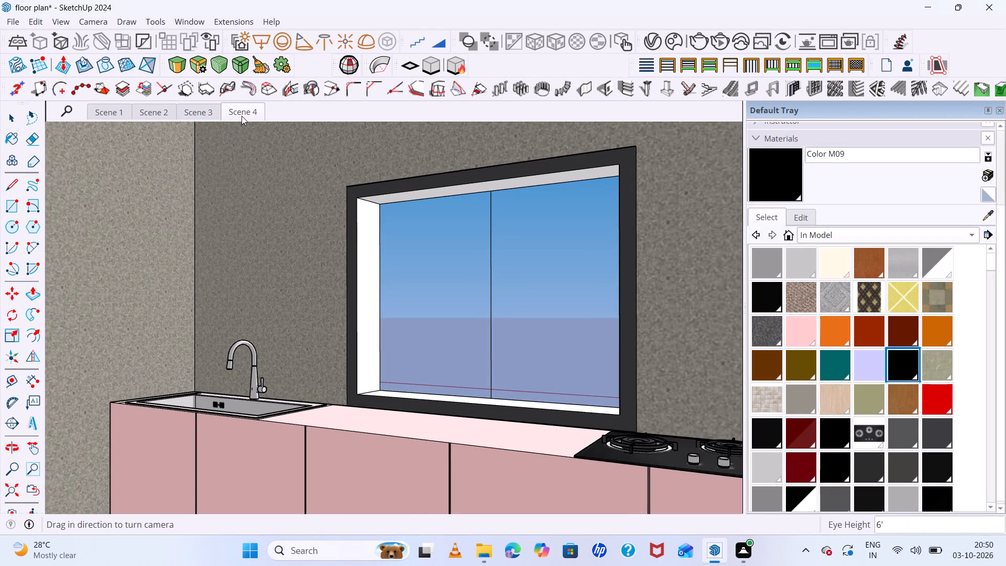
{"action": "double_click", "coordinate": [242, 116]}
Examine the living room, TV wall, slatted partition and dining area from above for another interior viewpoint.
{"action": "scroll", "coordinate": [221, 167], "scroll_direction": "down", "scroll_amount": 20}
{"action": "scroll", "coordinate": [221, 167], "scroll_direction": "down", "scroll_amount": 7}
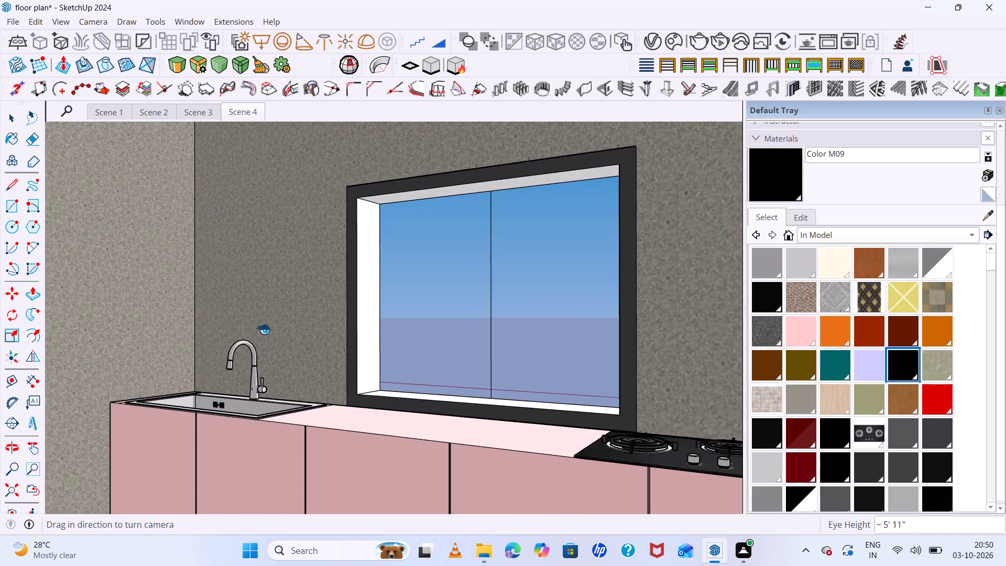
{"action": "scroll", "coordinate": [263, 329], "scroll_direction": "down", "scroll_amount": 14}
{"action": "key", "text": "space"}
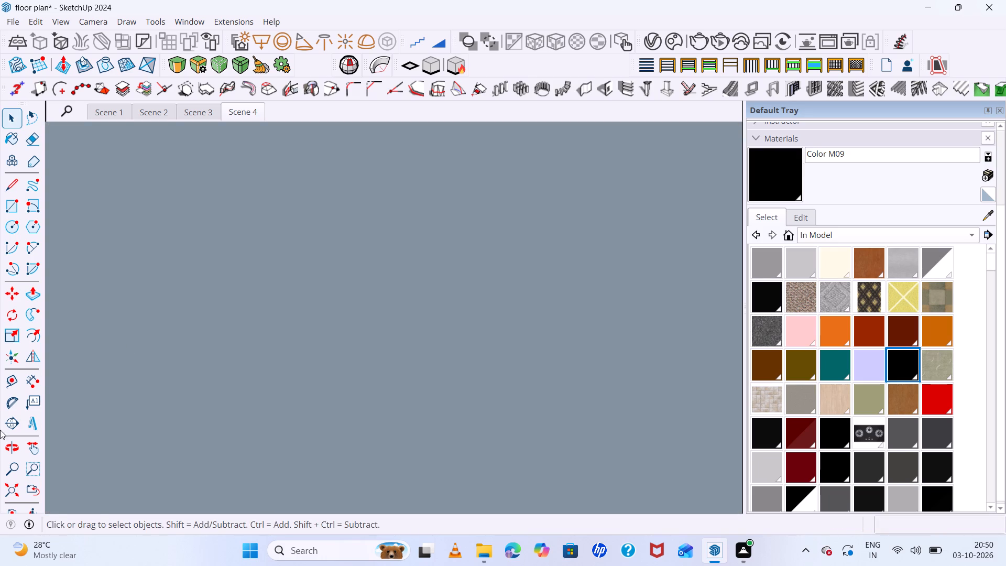
{"action": "left_click", "coordinate": [15, 491]}
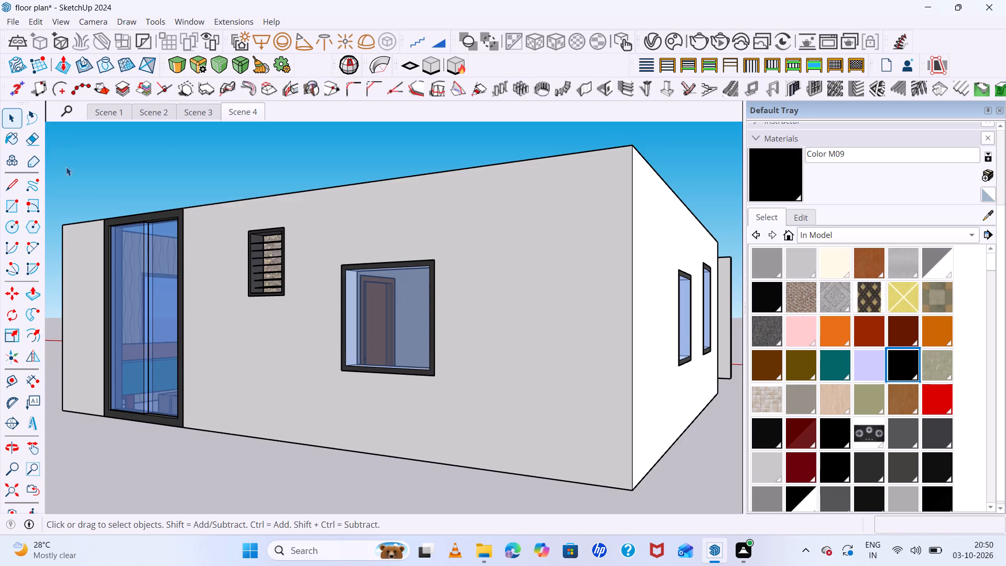
{"action": "middle_click_drag", "start_coordinate": [254, 227], "coordinate": [270, 504]}
{"action": "scroll", "coordinate": [247, 355], "scroll_direction": "up", "scroll_amount": 5}
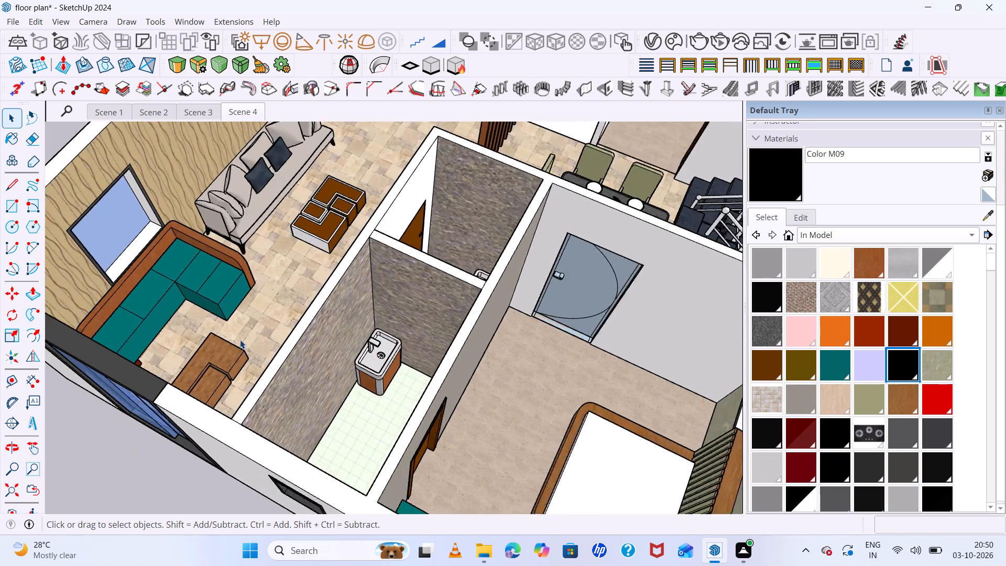
{"action": "scroll", "coordinate": [240, 340], "scroll_direction": "up", "scroll_amount": 6}
{"action": "middle_click_drag", "start_coordinate": [278, 345], "coordinate": [511, 344]}
{"action": "scroll", "coordinate": [464, 271], "scroll_direction": "down", "scroll_amount": 14}
{"action": "middle_click_drag", "start_coordinate": [425, 268], "coordinate": [473, 265]}
{"action": "scroll", "coordinate": [454, 249], "scroll_direction": "down", "scroll_amount": 12}
{"action": "scroll", "coordinate": [341, 147], "scroll_direction": "up", "scroll_amount": 11}
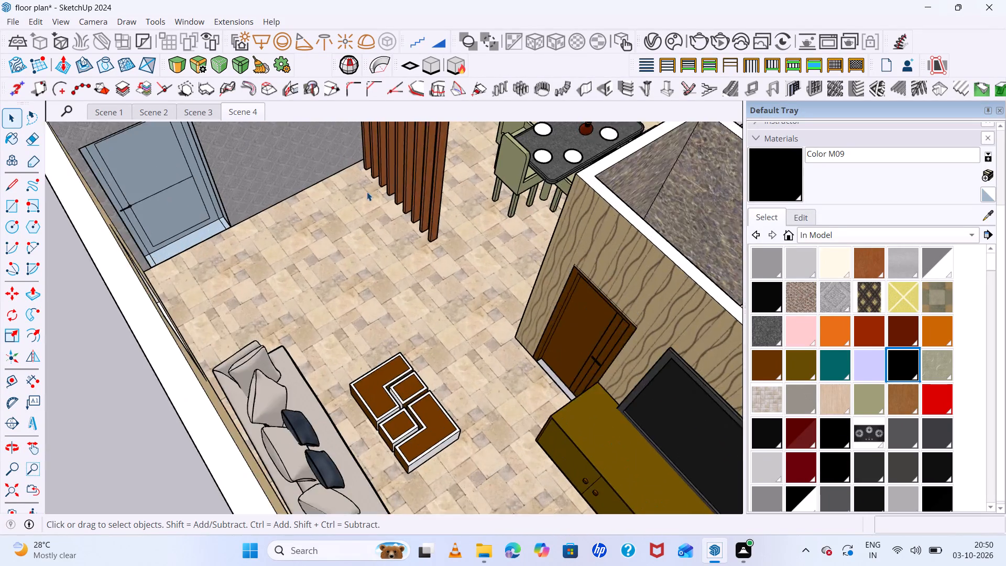
{"action": "scroll", "coordinate": [366, 192], "scroll_direction": "down", "scroll_amount": 13}
{"action": "middle_click_drag", "start_coordinate": [390, 242], "coordinate": [422, 172]}
{"action": "scroll", "coordinate": [420, 182], "scroll_direction": "up", "scroll_amount": 7}
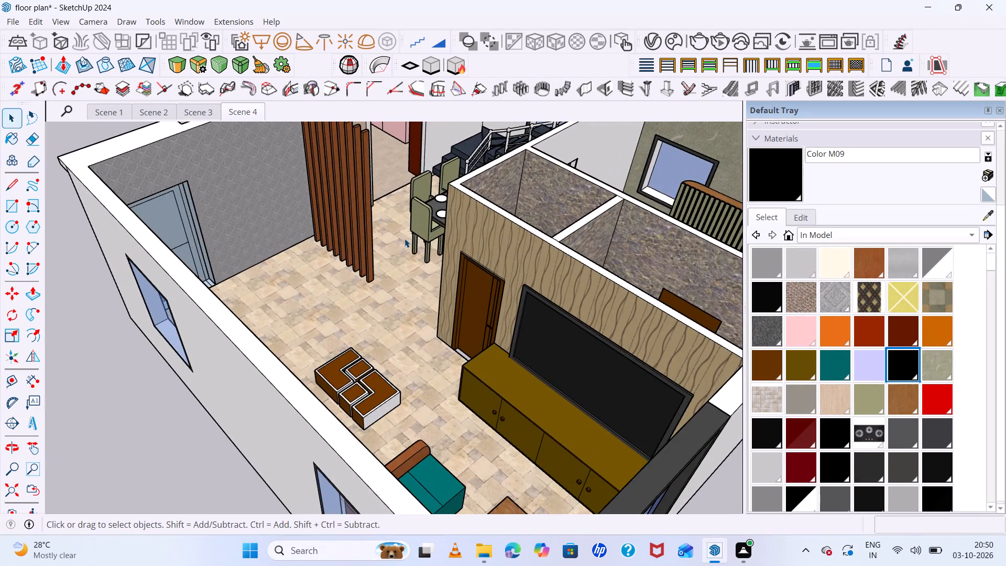
{"action": "middle_click_drag", "start_coordinate": [404, 235], "coordinate": [404, 191]}
{"action": "scroll", "coordinate": [405, 187], "scroll_direction": "up", "scroll_amount": 1}
{"action": "scroll", "coordinate": [404, 186], "scroll_direction": "down", "scroll_amount": 6}
{"action": "middle_click_drag", "start_coordinate": [401, 237], "coordinate": [426, 219]}
{"action": "scroll", "coordinate": [411, 191], "scroll_direction": "up", "scroll_amount": 4}
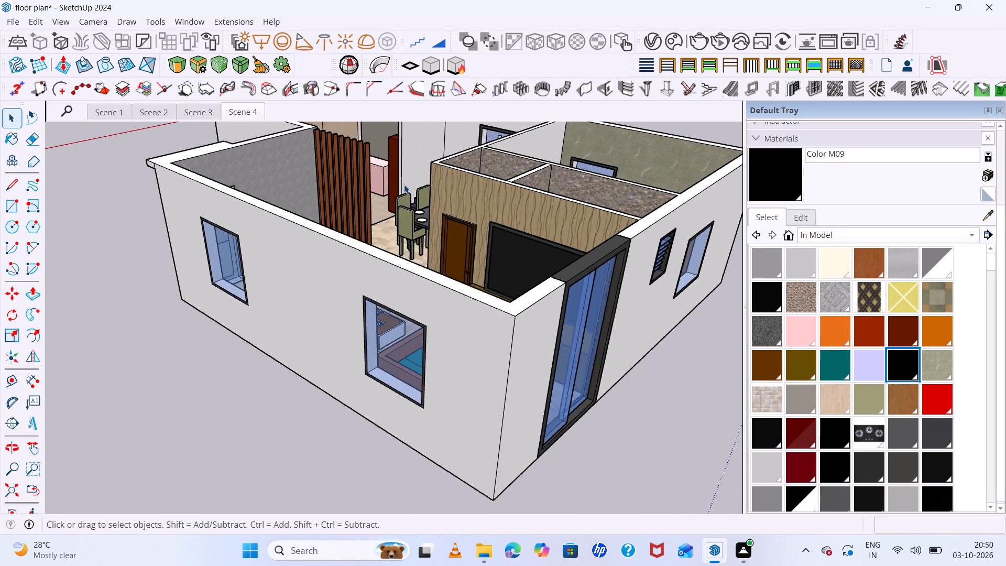
{"action": "scroll", "coordinate": [404, 184], "scroll_direction": "up", "scroll_amount": 1}
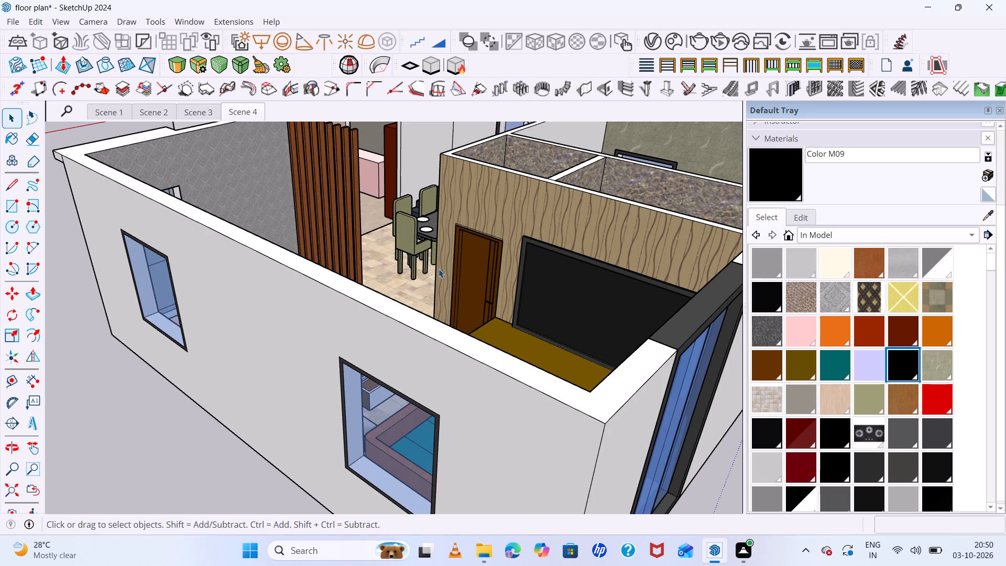
{"action": "scroll", "coordinate": [428, 221], "scroll_direction": "up", "scroll_amount": 1}
{"action": "scroll", "coordinate": [426, 219], "scroll_direction": "down", "scroll_amount": 6}
{"action": "middle_click_drag", "start_coordinate": [425, 235], "coordinate": [561, 281]}
{"action": "scroll", "coordinate": [419, 202], "scroll_direction": "up", "scroll_amount": 4}
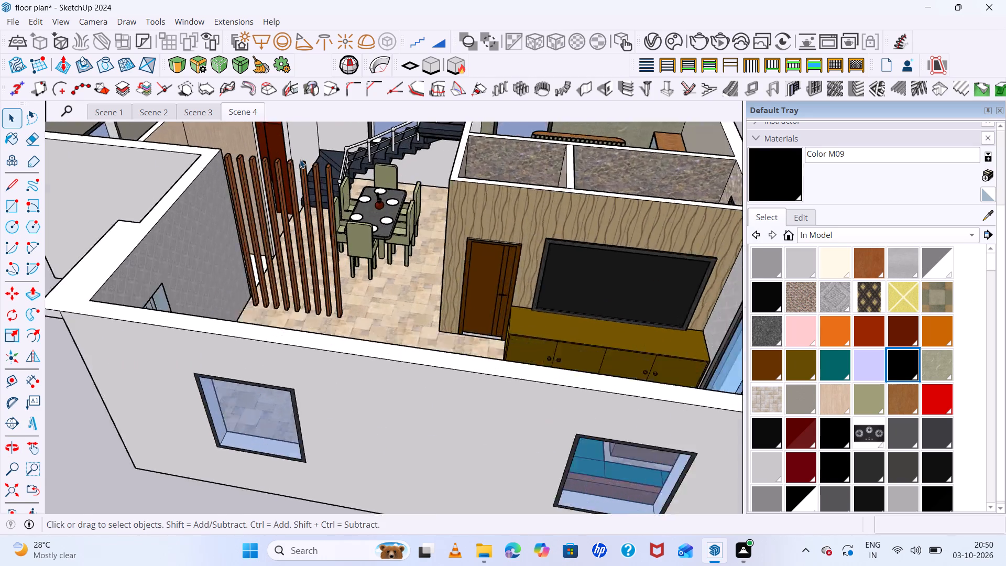
{"action": "scroll", "coordinate": [300, 159], "scroll_direction": "up", "scroll_amount": 5}
{"action": "scroll", "coordinate": [345, 240], "scroll_direction": "down", "scroll_amount": 5}
{"action": "middle_click_drag", "start_coordinate": [391, 307], "coordinate": [433, 343]}
{"action": "scroll", "coordinate": [436, 321], "scroll_direction": "down", "scroll_amount": 4}
{"action": "middle_click_drag", "start_coordinate": [449, 365], "coordinate": [455, 330]}
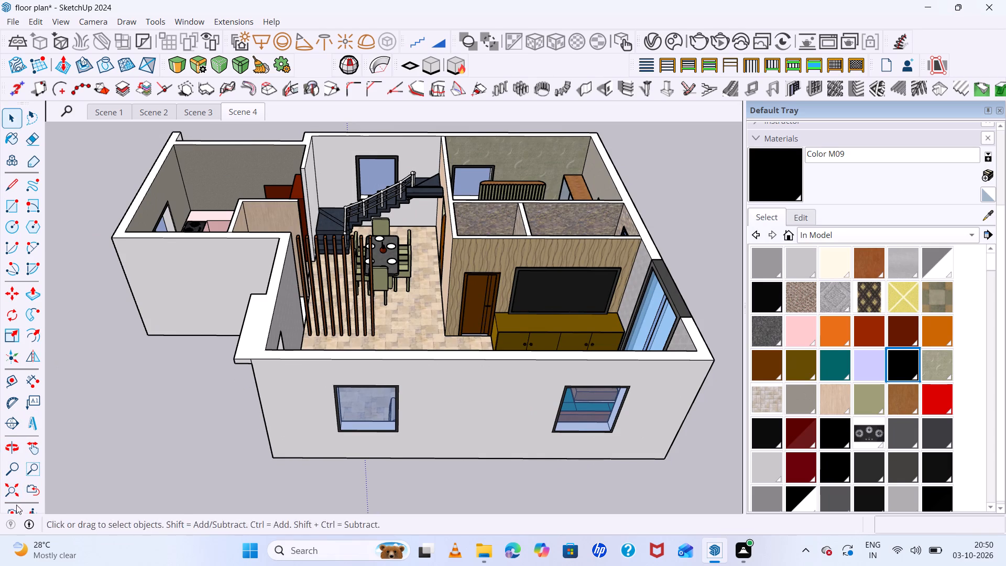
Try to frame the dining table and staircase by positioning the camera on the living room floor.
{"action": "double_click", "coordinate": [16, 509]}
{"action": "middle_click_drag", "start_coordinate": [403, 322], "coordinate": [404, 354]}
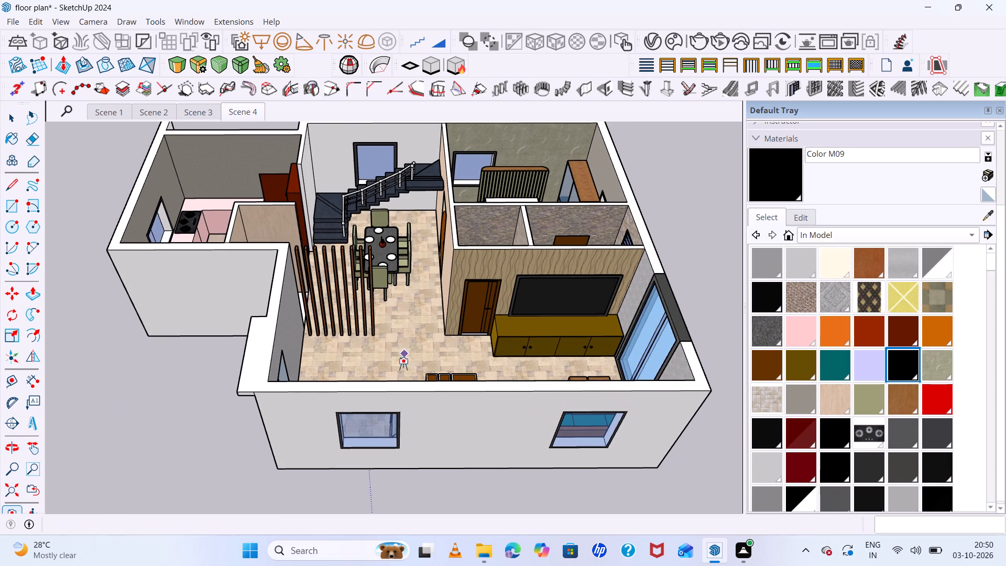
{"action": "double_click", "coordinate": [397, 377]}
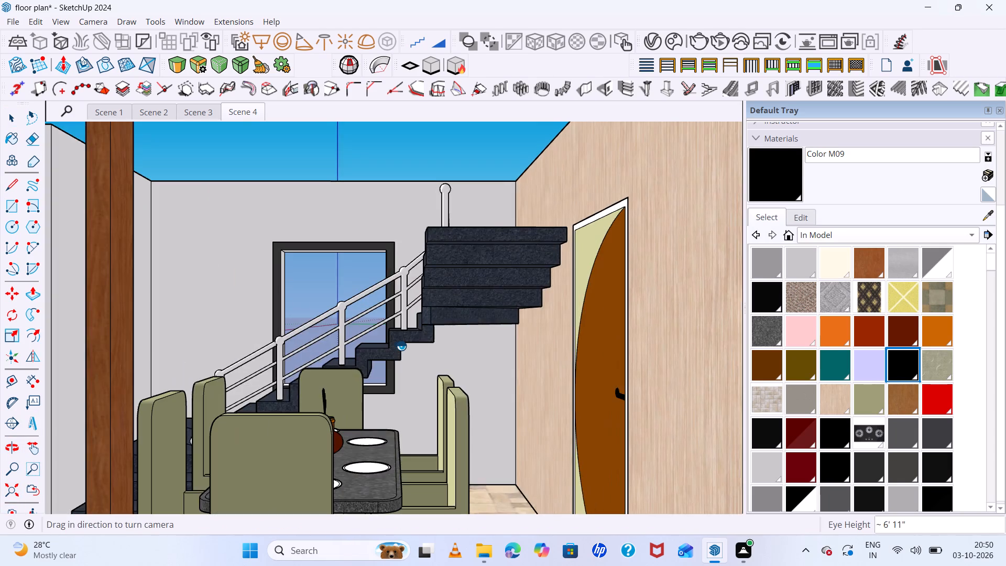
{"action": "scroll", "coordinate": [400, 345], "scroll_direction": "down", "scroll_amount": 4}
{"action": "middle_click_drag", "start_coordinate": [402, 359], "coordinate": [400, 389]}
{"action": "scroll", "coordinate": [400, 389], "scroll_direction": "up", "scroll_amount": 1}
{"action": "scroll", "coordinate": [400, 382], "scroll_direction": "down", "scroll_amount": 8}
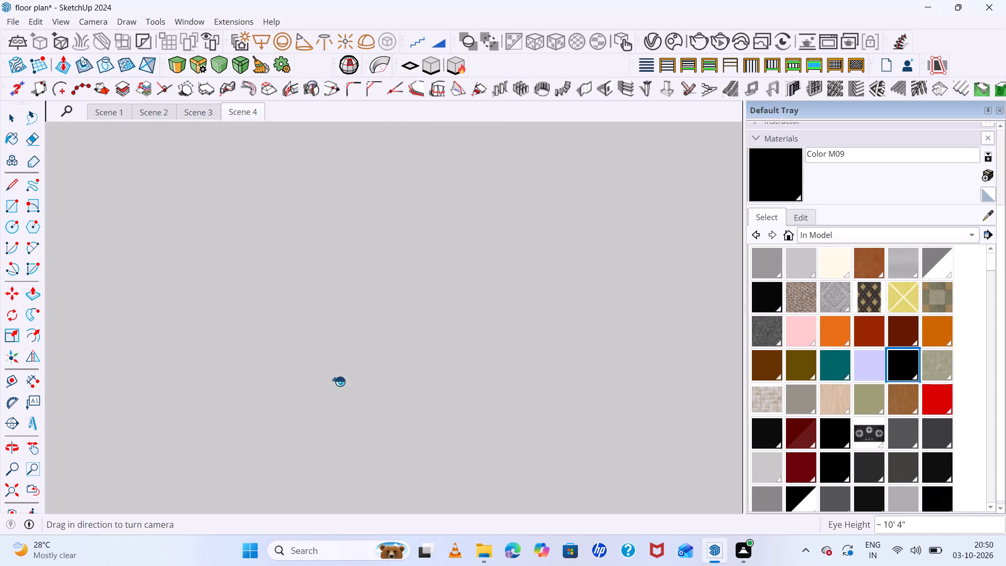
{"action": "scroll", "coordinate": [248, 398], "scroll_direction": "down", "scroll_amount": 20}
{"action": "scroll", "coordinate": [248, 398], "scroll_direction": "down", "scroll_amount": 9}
Frame a raised view of the dining table and staircase with the slatted partition and TV wall, and add it as a new scene.
{"action": "left_click", "coordinate": [22, 486]}
{"action": "left_click", "coordinate": [19, 488]}
{"action": "scroll", "coordinate": [235, 372], "scroll_direction": "down", "scroll_amount": 4}
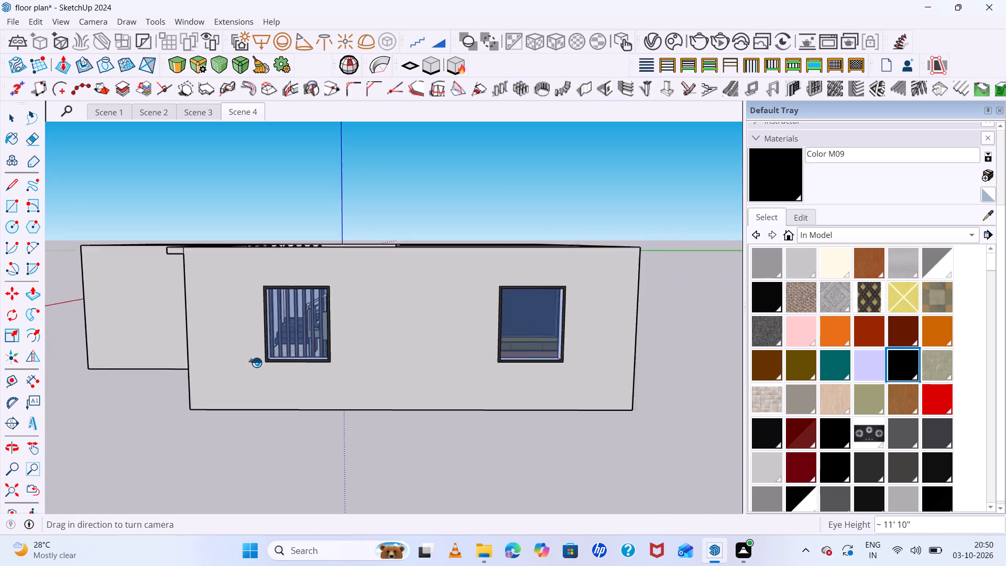
{"action": "scroll", "coordinate": [255, 362], "scroll_direction": "down", "scroll_amount": 2}
{"action": "middle_click_drag", "start_coordinate": [312, 350], "coordinate": [321, 450]}
{"action": "scroll", "coordinate": [343, 282], "scroll_direction": "up", "scroll_amount": 12}
{"action": "middle_click_drag", "start_coordinate": [343, 425], "coordinate": [344, 466]}
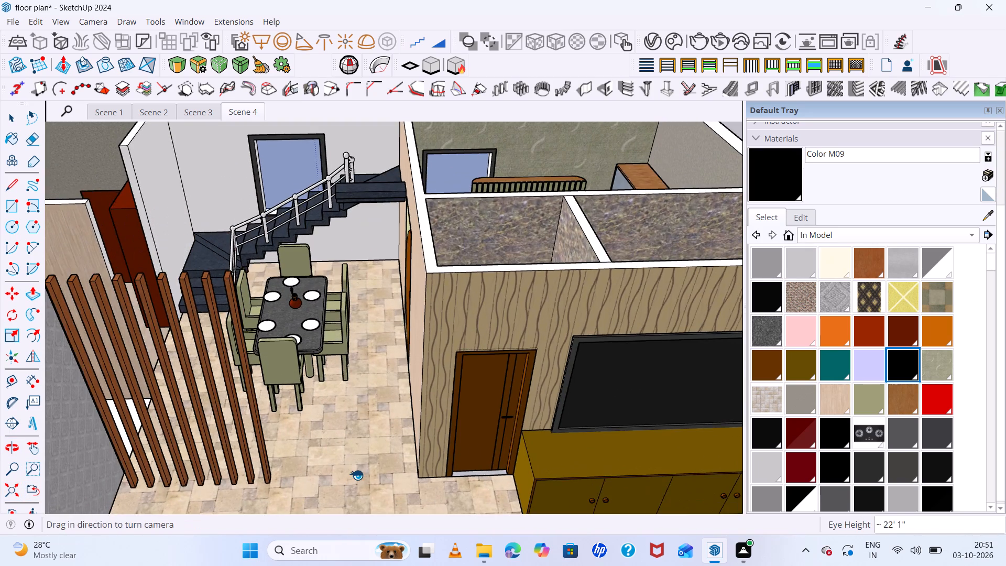
{"action": "scroll", "coordinate": [356, 475], "scroll_direction": "down", "scroll_amount": 5}
{"action": "scroll", "coordinate": [366, 491], "scroll_direction": "up", "scroll_amount": 2}
{"action": "middle_click_drag", "start_coordinate": [366, 491], "coordinate": [358, 443]}
{"action": "scroll", "coordinate": [358, 439], "scroll_direction": "up", "scroll_amount": 4}
{"action": "middle_click_drag", "start_coordinate": [357, 470], "coordinate": [348, 426]}
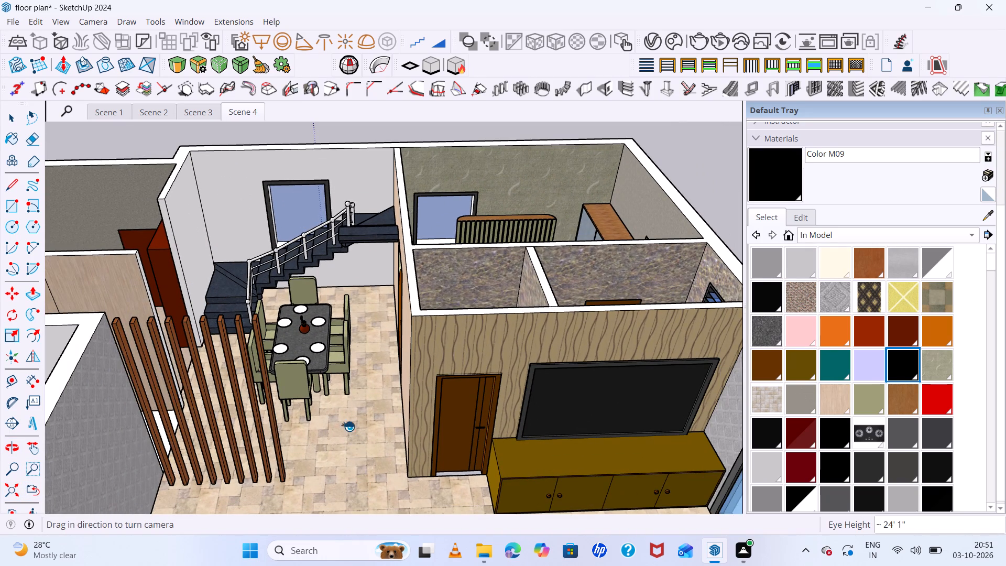
{"action": "middle_click_drag", "start_coordinate": [348, 426], "coordinate": [340, 389]}
{"action": "scroll", "coordinate": [340, 378], "scroll_direction": "down", "scroll_amount": 7}
{"action": "middle_click_drag", "start_coordinate": [349, 418], "coordinate": [335, 453]}
{"action": "scroll", "coordinate": [335, 453], "scroll_direction": "up", "scroll_amount": 10}
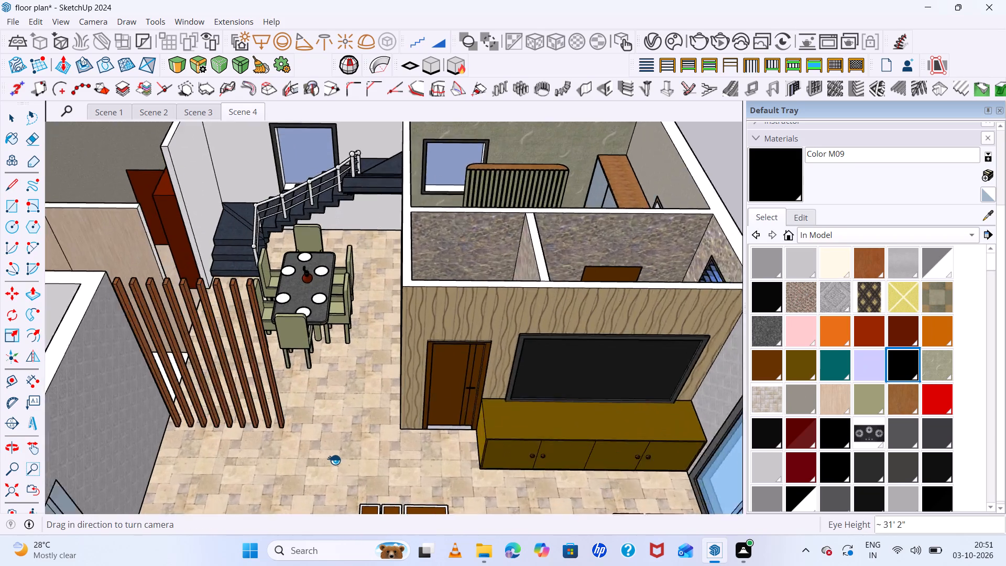
{"action": "scroll", "coordinate": [334, 460], "scroll_direction": "up", "scroll_amount": 2}
{"action": "middle_click_drag", "start_coordinate": [333, 460], "coordinate": [338, 390]}
{"action": "scroll", "coordinate": [329, 207], "scroll_direction": "down", "scroll_amount": 14}
{"action": "scroll", "coordinate": [341, 159], "scroll_direction": "up", "scroll_amount": 14}
{"action": "middle_click_drag", "start_coordinate": [379, 225], "coordinate": [380, 201]}
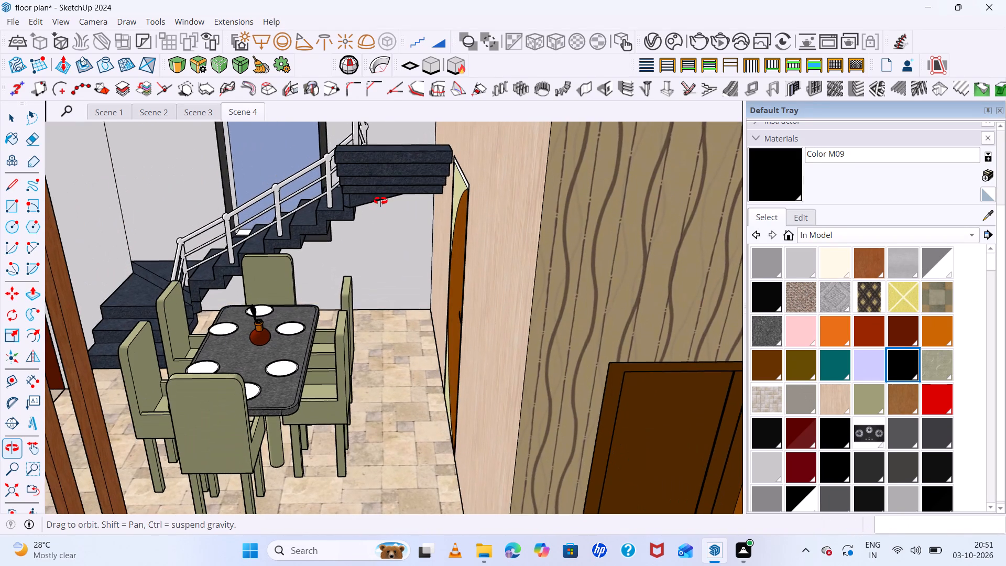
{"action": "middle_click_drag", "start_coordinate": [380, 201], "coordinate": [380, 197]}
{"action": "scroll", "coordinate": [380, 197], "scroll_direction": "down", "scroll_amount": 3}
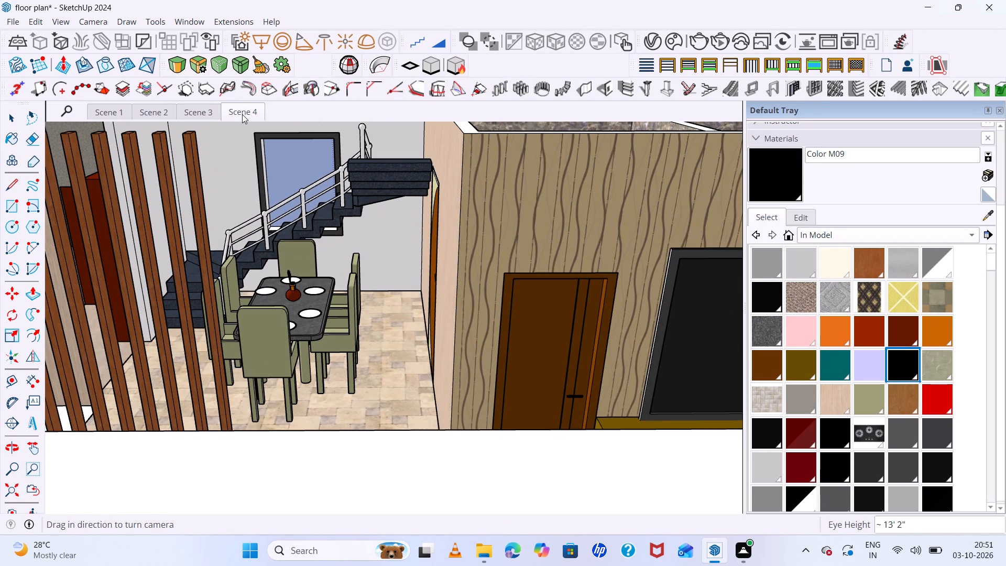
{"action": "right_click", "coordinate": [242, 114]}
{"action": "left_click", "coordinate": [287, 160]}
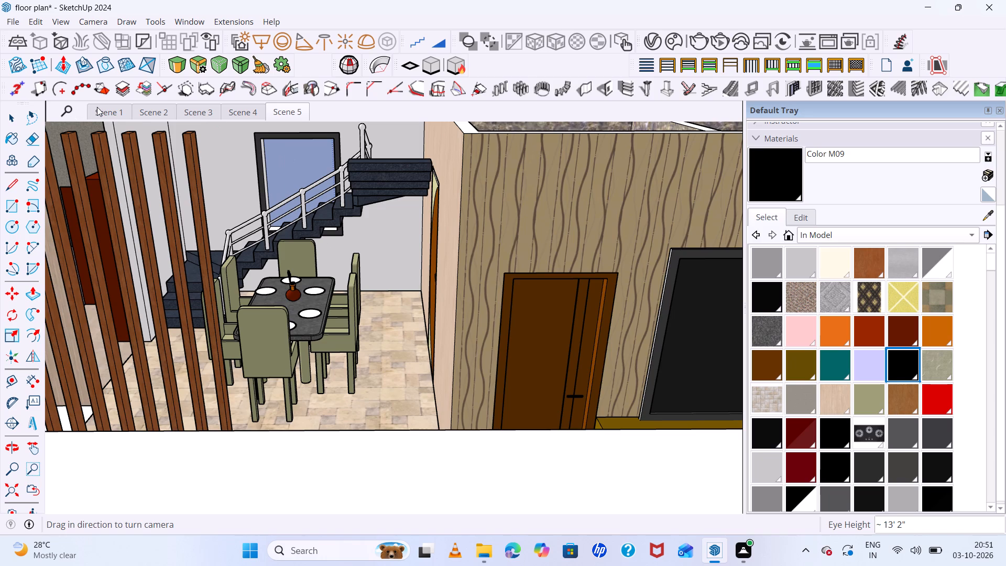
Recall Scene 1, Scene 2 and Scene 3 to review their saved views.
{"action": "left_click", "coordinate": [97, 107]}
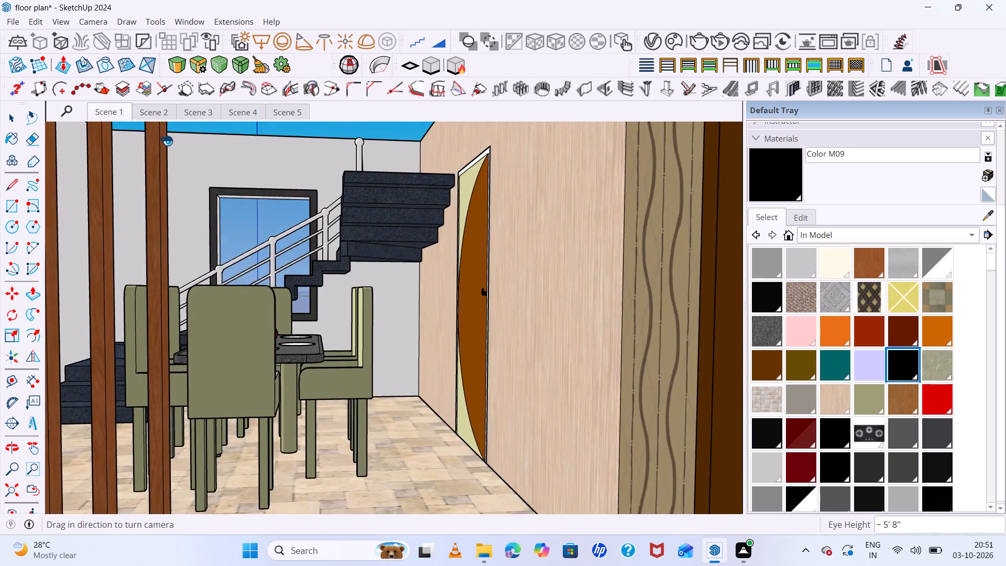
{"action": "left_click", "coordinate": [152, 119]}
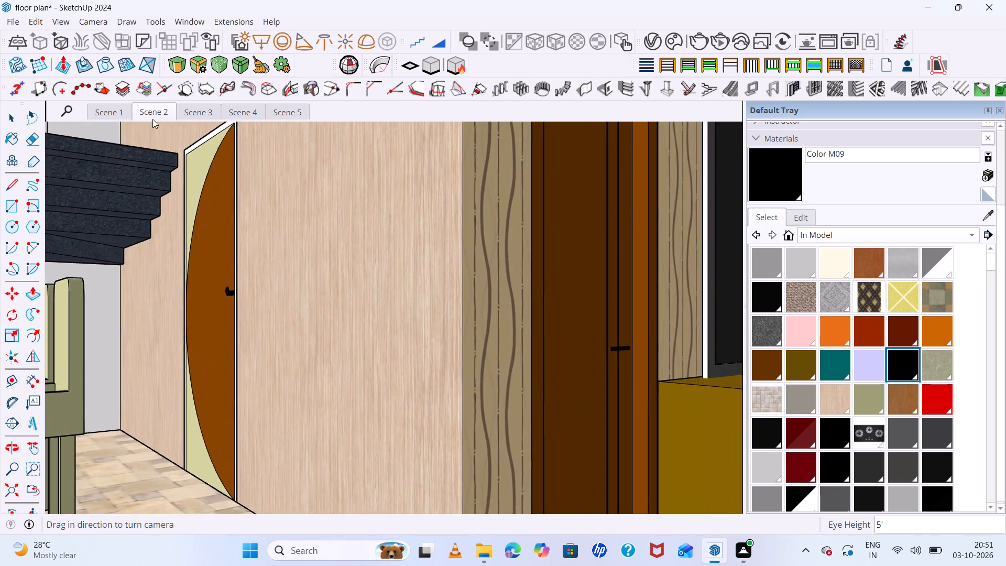
{"action": "double_click", "coordinate": [193, 116]}
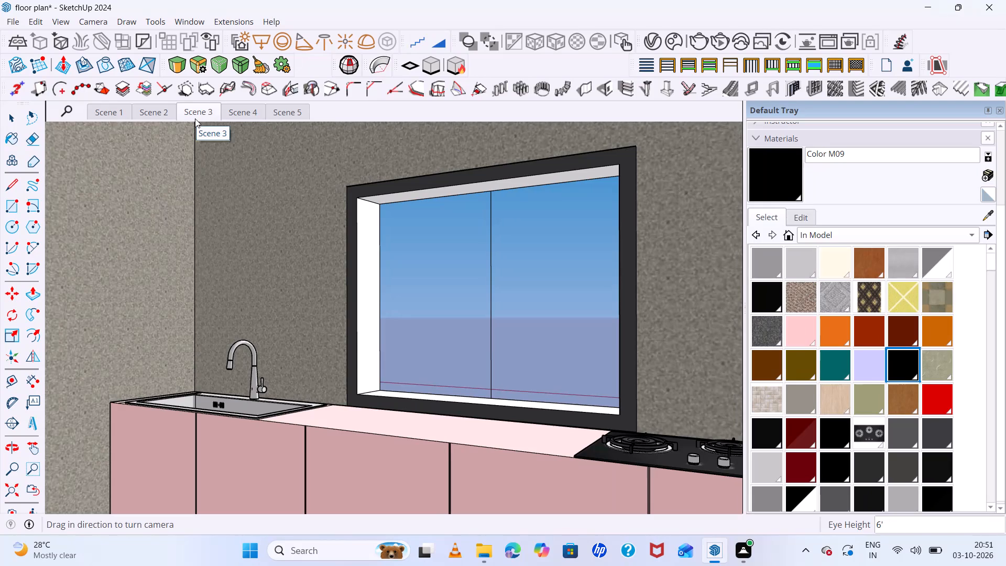
Recall Scene 4, Scene 5 and Scene 3 to compare their saved views, ending on Scene 4.
{"action": "left_click", "coordinate": [238, 114]}
{"action": "left_click", "coordinate": [238, 113]}
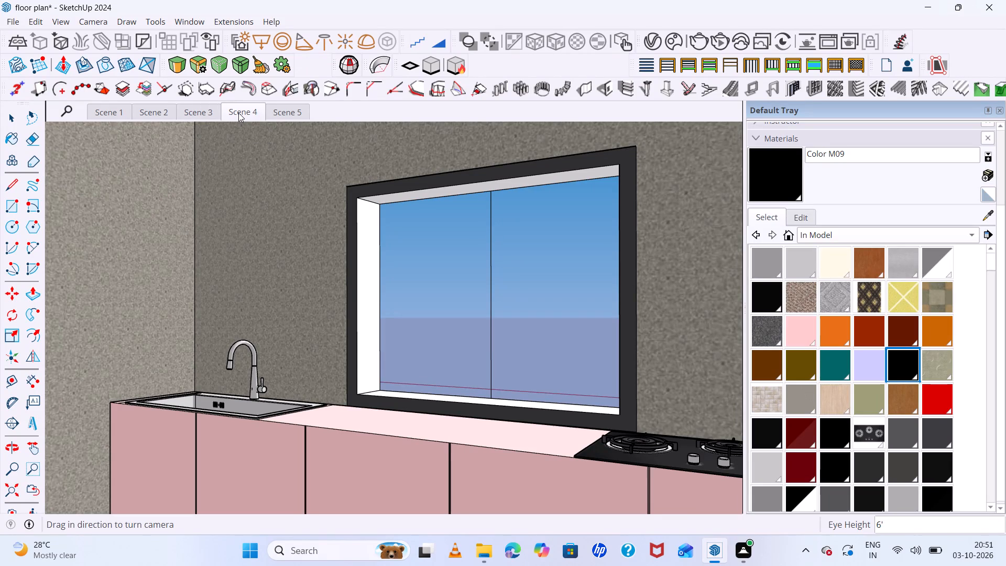
{"action": "left_click", "coordinate": [276, 114]}
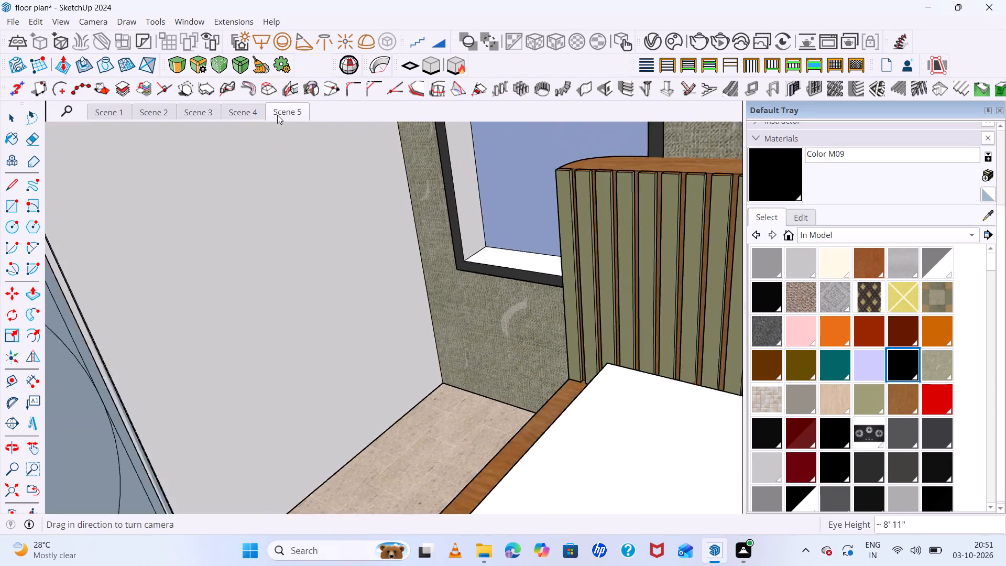
{"action": "left_click", "coordinate": [258, 111]}
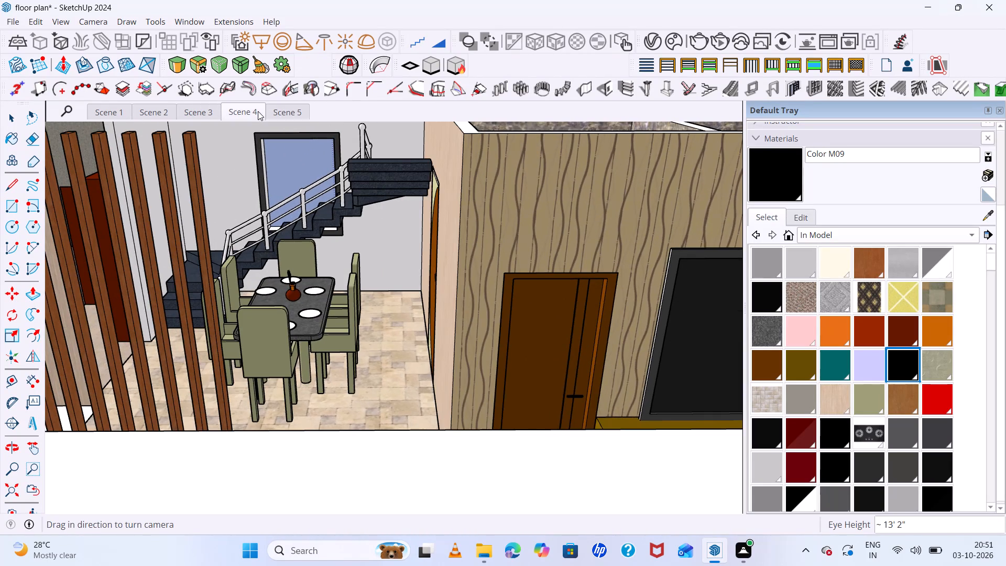
{"action": "scroll", "coordinate": [275, 163], "scroll_direction": "down", "scroll_amount": 5}
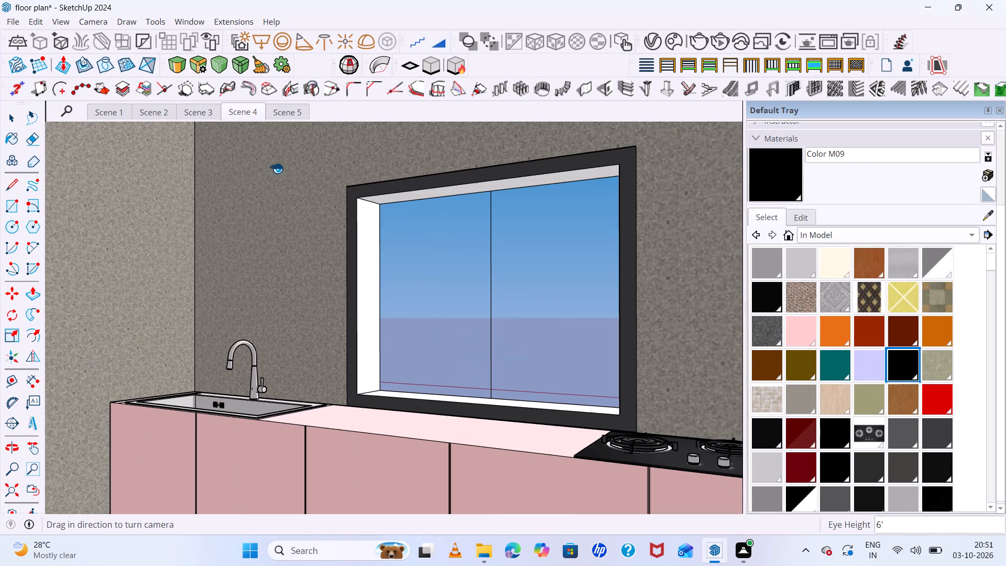
{"action": "left_click", "coordinate": [211, 110]}
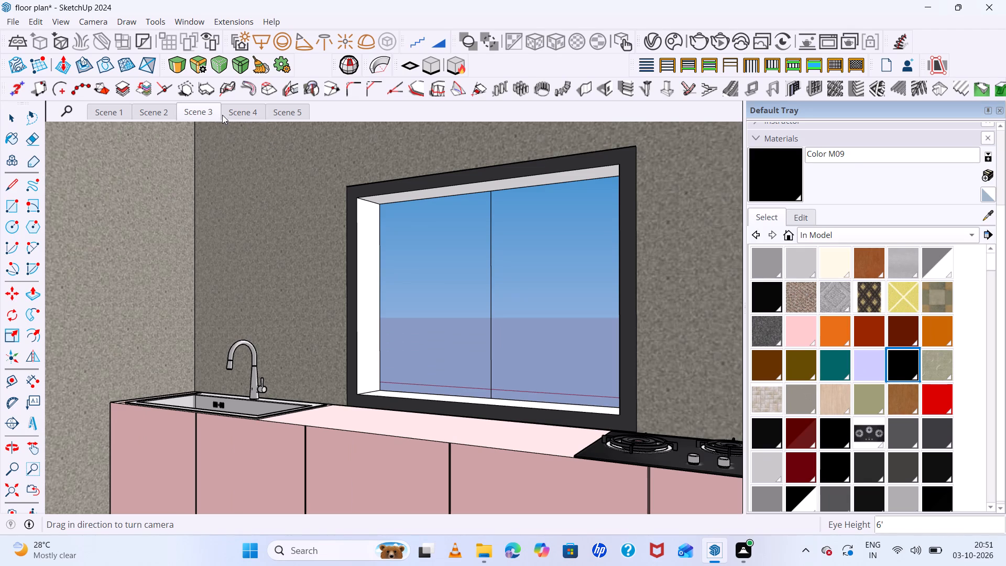
{"action": "right_click", "coordinate": [248, 116]}
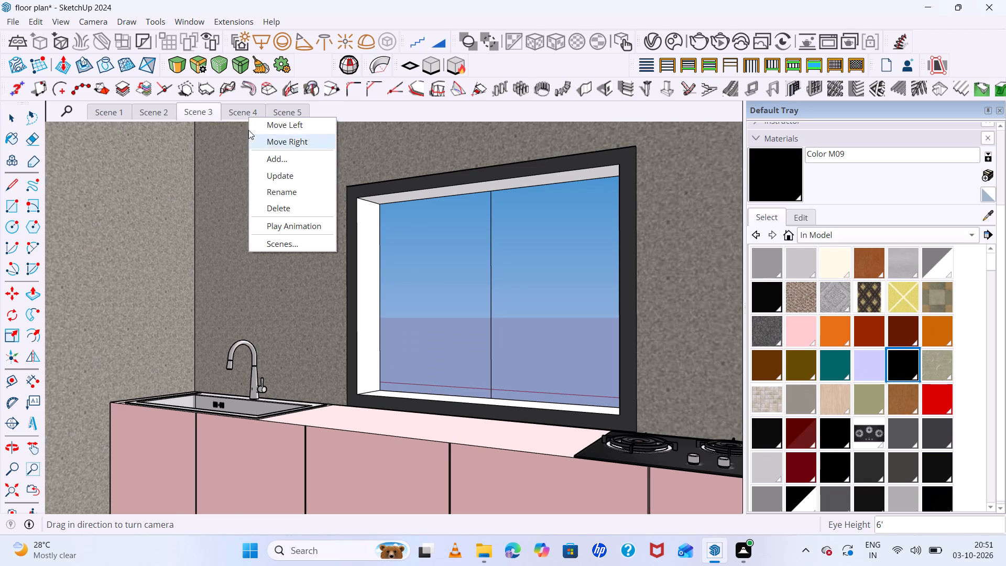
{"action": "left_click", "coordinate": [242, 119]}
{"action": "scroll", "coordinate": [244, 191], "scroll_direction": "down", "scroll_amount": 17}
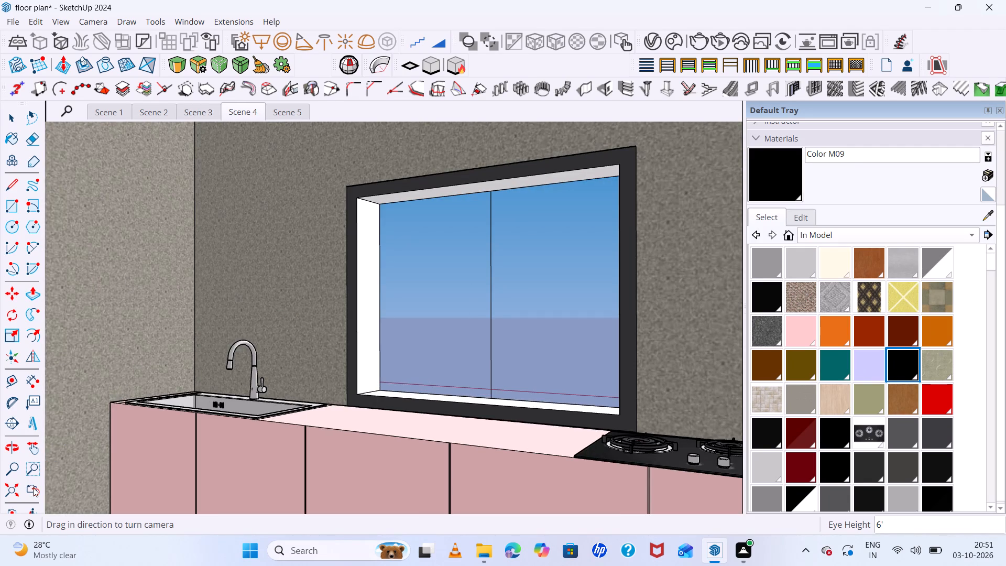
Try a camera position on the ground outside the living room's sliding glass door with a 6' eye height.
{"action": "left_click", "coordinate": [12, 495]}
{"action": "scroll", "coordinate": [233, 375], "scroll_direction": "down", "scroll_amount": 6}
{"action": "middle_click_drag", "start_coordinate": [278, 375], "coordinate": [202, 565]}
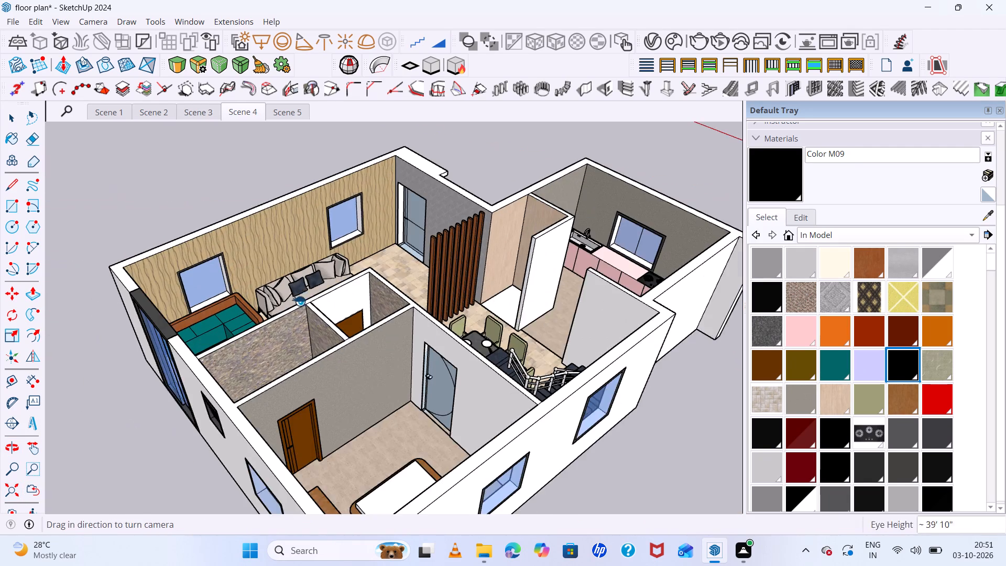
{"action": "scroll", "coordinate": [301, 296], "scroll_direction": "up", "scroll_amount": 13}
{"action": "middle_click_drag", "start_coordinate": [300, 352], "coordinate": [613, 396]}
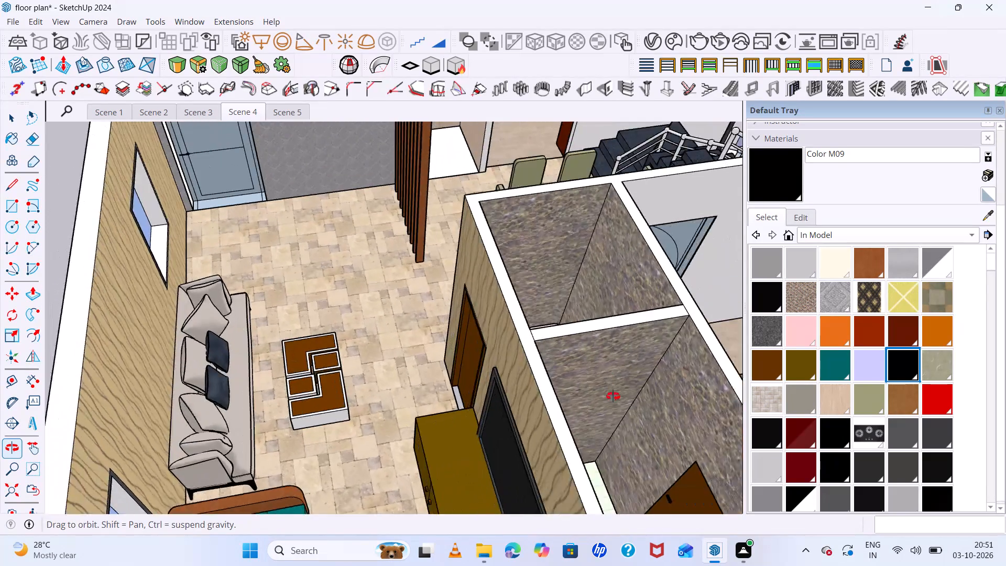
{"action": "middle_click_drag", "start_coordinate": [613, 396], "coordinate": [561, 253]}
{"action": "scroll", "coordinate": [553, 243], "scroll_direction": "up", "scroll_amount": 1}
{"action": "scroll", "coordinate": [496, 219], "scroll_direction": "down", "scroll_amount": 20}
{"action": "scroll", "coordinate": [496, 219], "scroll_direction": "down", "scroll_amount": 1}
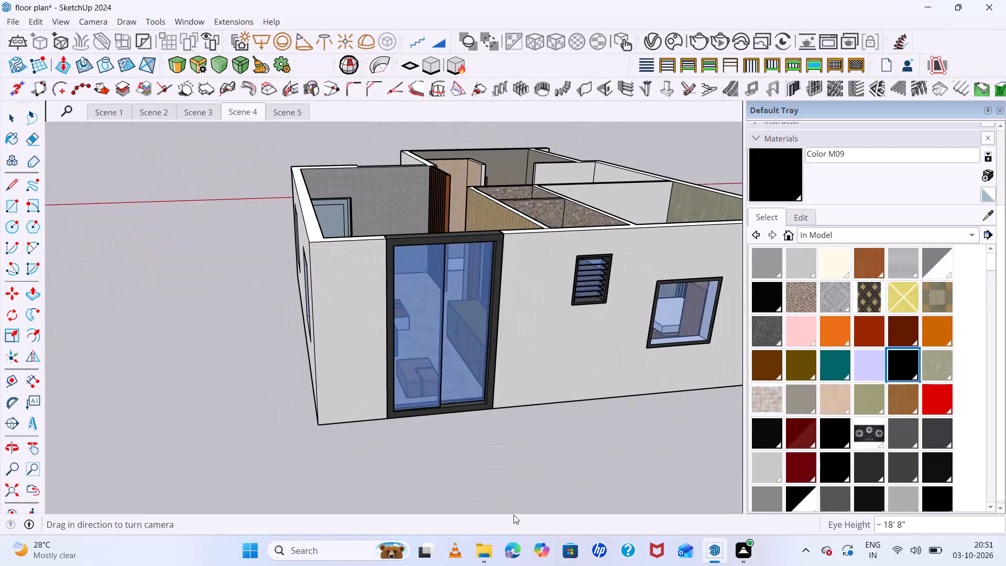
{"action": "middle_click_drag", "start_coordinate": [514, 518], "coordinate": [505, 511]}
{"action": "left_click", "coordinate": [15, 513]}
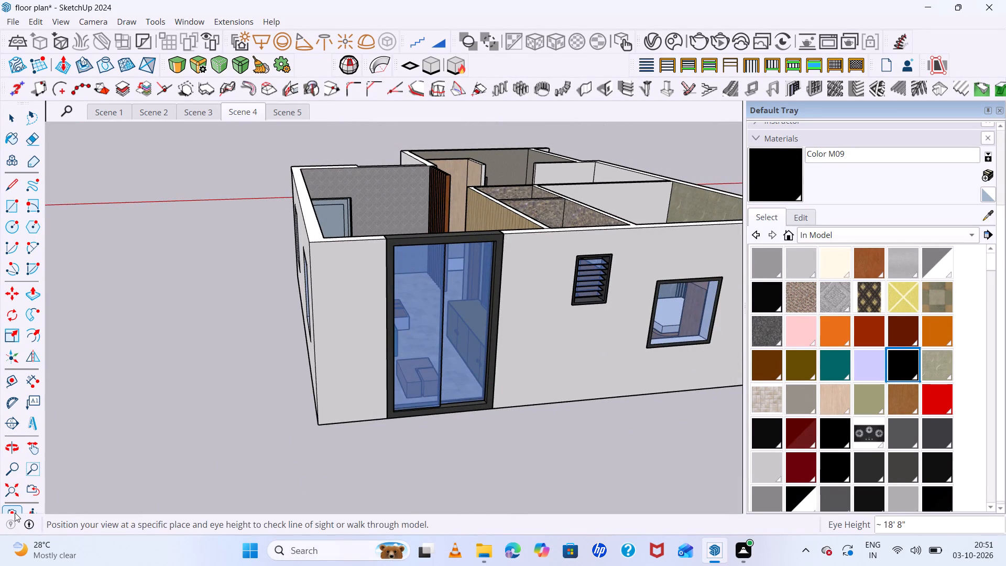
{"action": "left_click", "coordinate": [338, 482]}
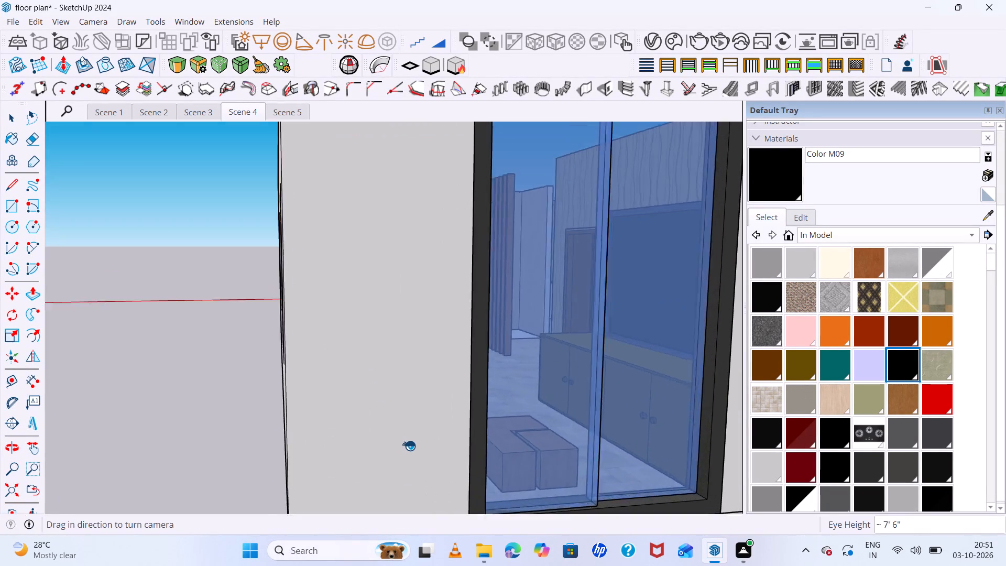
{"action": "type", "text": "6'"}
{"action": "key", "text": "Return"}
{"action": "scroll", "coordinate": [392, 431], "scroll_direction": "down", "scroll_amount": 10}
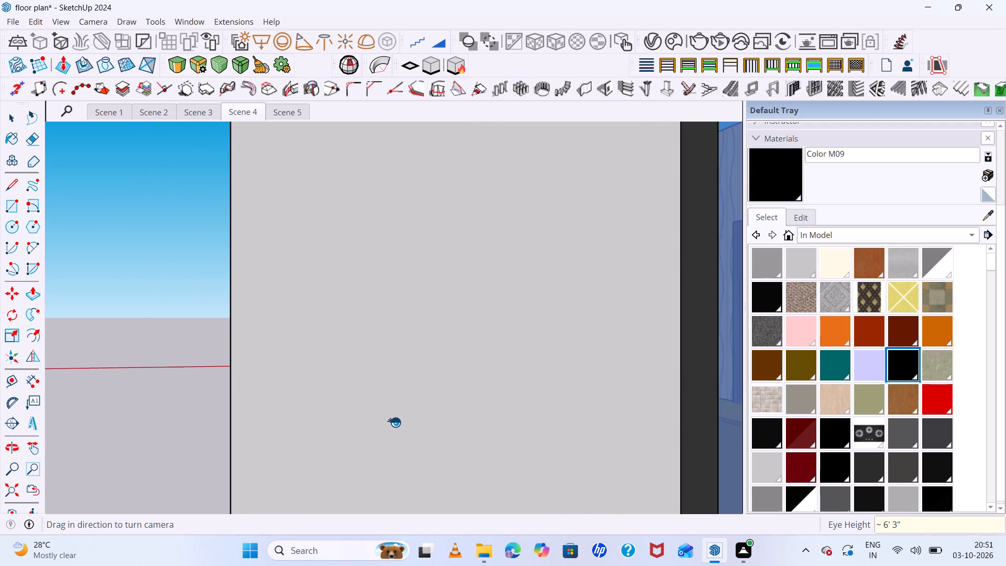
Frame a raised exterior view of the sliding glass door with the living room behind it, and update Scene 4 with it.
{"action": "scroll", "coordinate": [394, 422], "scroll_direction": "down", "scroll_amount": 20}
{"action": "scroll", "coordinate": [394, 422], "scroll_direction": "down", "scroll_amount": 11}
{"action": "middle_click_drag", "start_coordinate": [403, 412], "coordinate": [410, 473]}
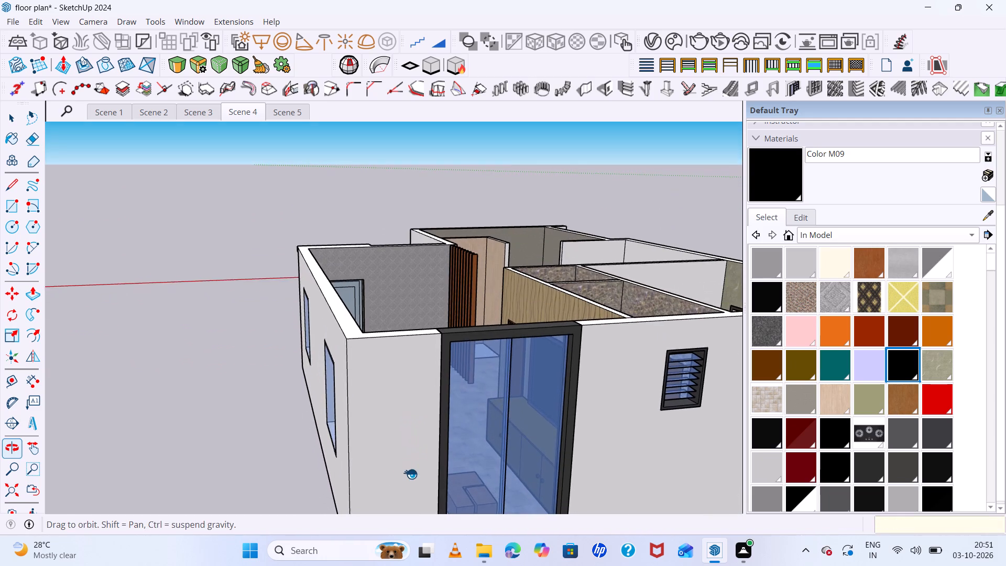
{"action": "scroll", "coordinate": [432, 444], "scroll_direction": "up", "scroll_amount": 3}
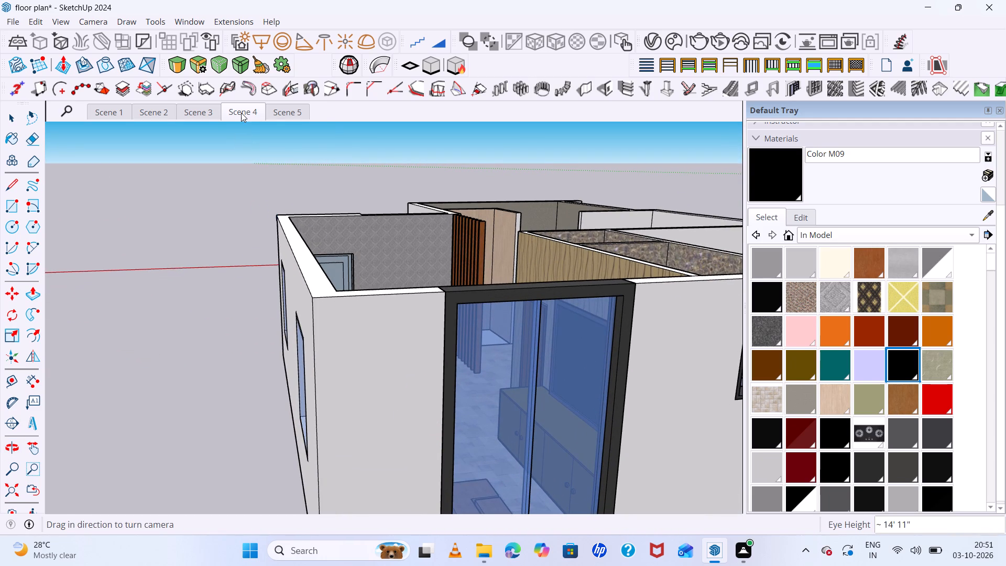
{"action": "right_click", "coordinate": [241, 113]}
{"action": "left_click", "coordinate": [273, 172]}
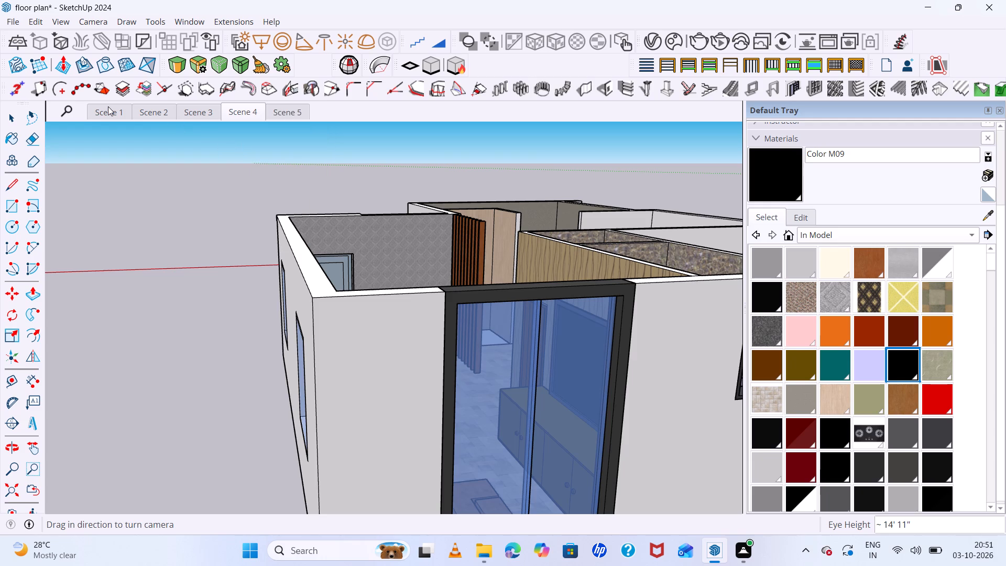
Recall Scene 1 through Scene 5 in order to review all the saved views.
{"action": "left_click", "coordinate": [106, 107]}
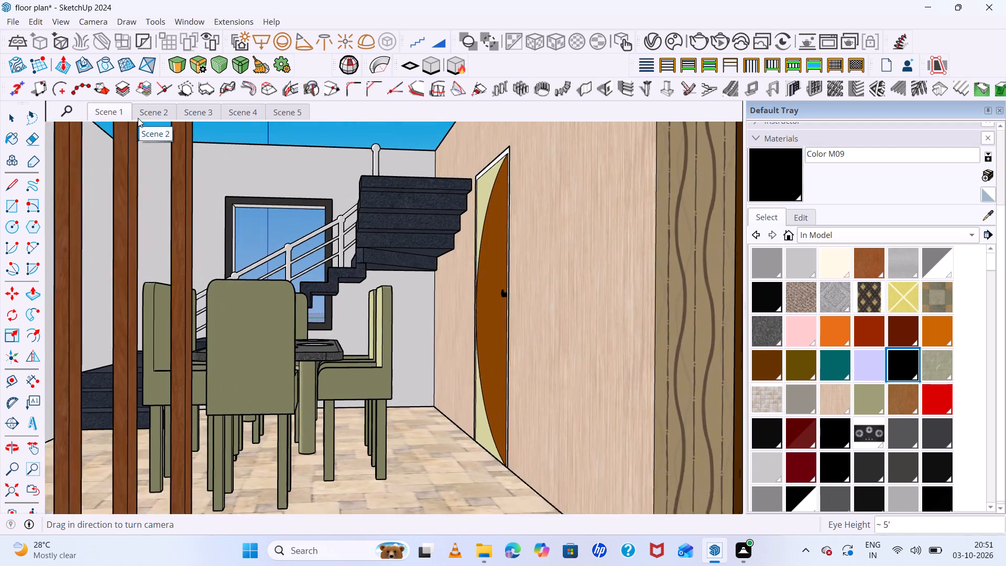
{"action": "double_click", "coordinate": [159, 108]}
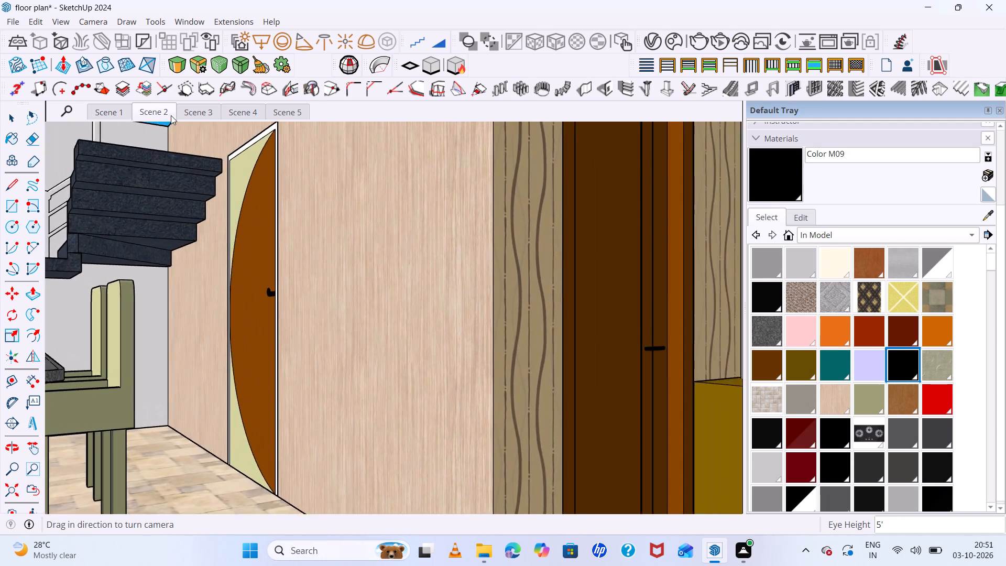
{"action": "left_click", "coordinate": [192, 115]}
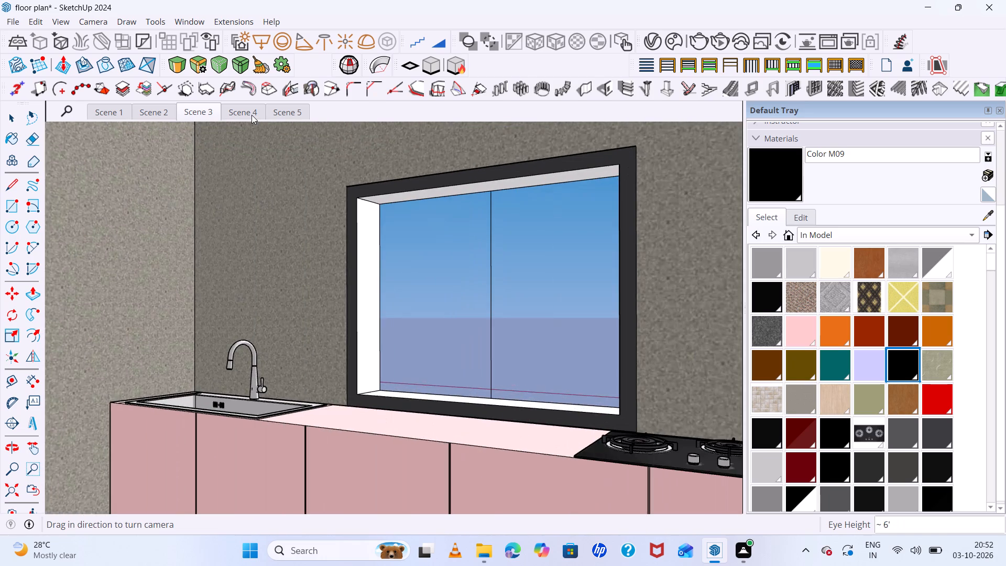
{"action": "left_click", "coordinate": [251, 115]}
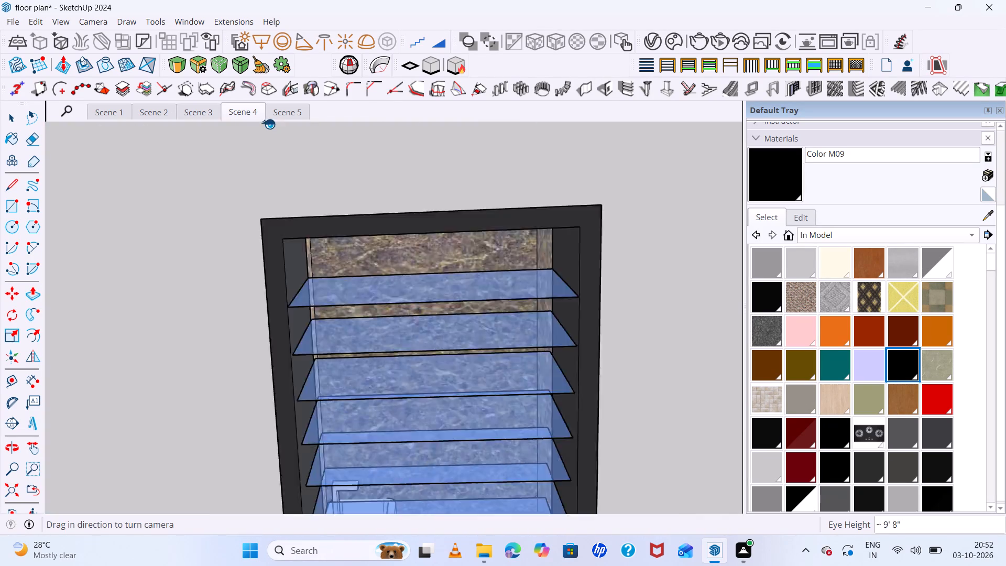
{"action": "left_click", "coordinate": [281, 119]}
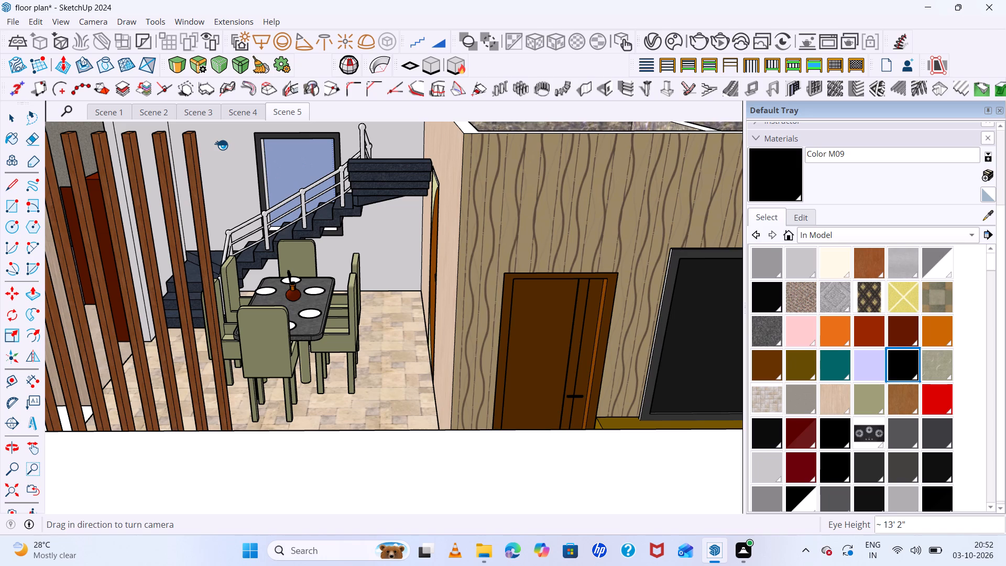
Examine the bedroom, dining area and living room furniture from above, closing in on the sofas and coffee table.
{"action": "scroll", "coordinate": [466, 263], "scroll_direction": "down", "scroll_amount": 6}
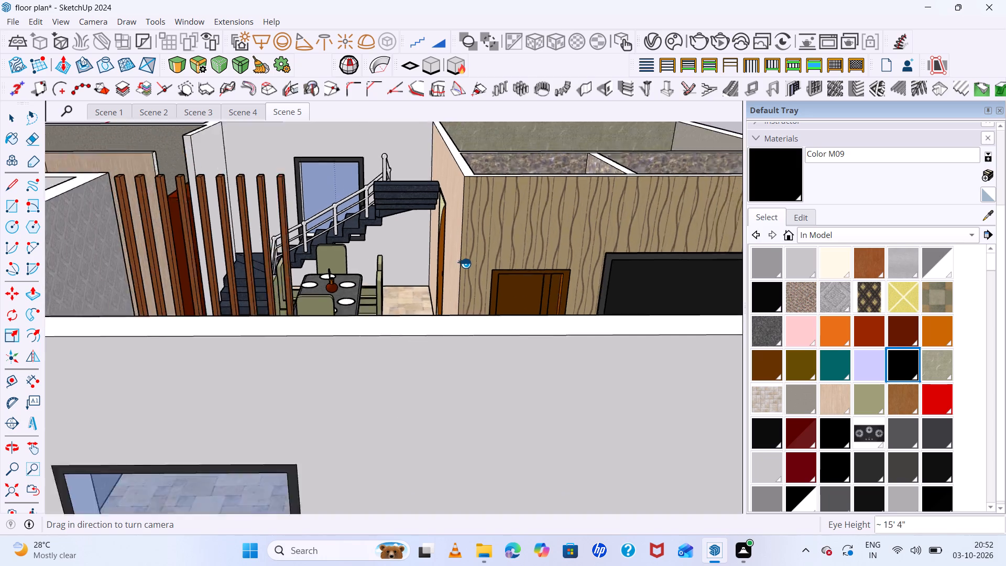
{"action": "scroll", "coordinate": [464, 263], "scroll_direction": "up", "scroll_amount": 6}
{"action": "scroll", "coordinate": [259, 412], "scroll_direction": "down", "scroll_amount": 9}
{"action": "middle_click_drag", "start_coordinate": [281, 403], "coordinate": [420, 444]}
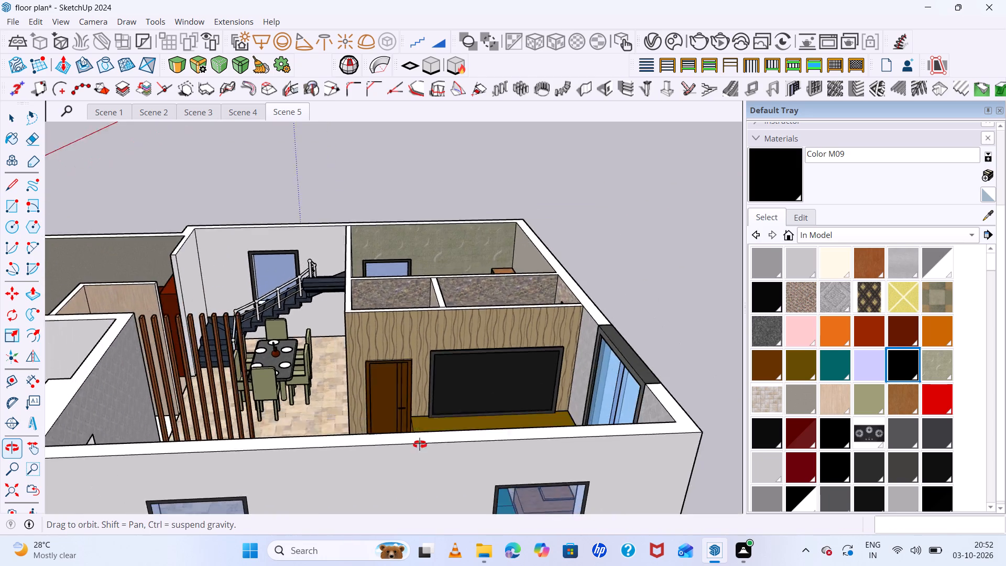
{"action": "middle_click_drag", "start_coordinate": [420, 444], "coordinate": [585, 484]}
{"action": "scroll", "coordinate": [494, 234], "scroll_direction": "up", "scroll_amount": 6}
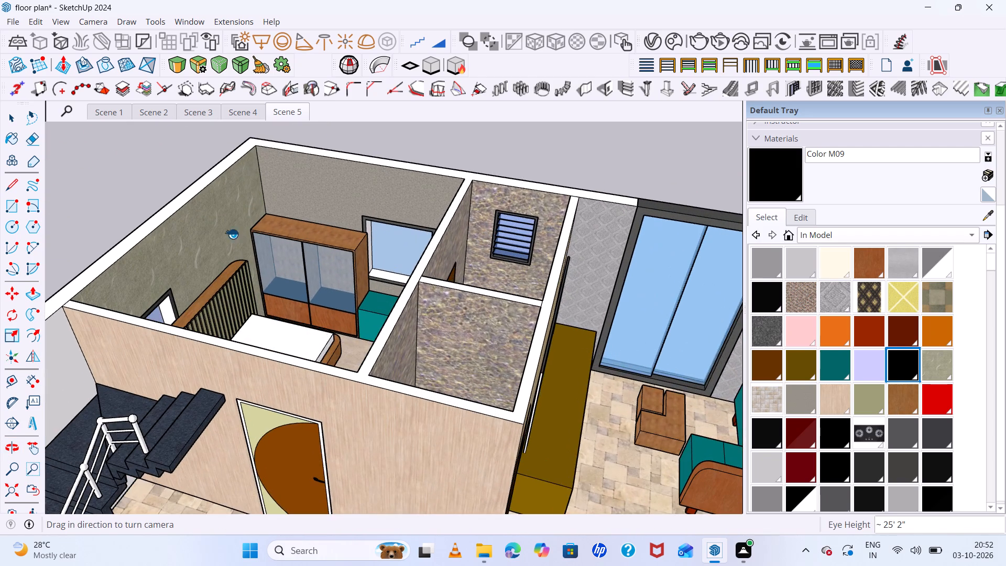
{"action": "scroll", "coordinate": [312, 255], "scroll_direction": "down", "scroll_amount": 13}
{"action": "middle_click_drag", "start_coordinate": [388, 298], "coordinate": [439, 386]}
{"action": "scroll", "coordinate": [455, 374], "scroll_direction": "up", "scroll_amount": 3}
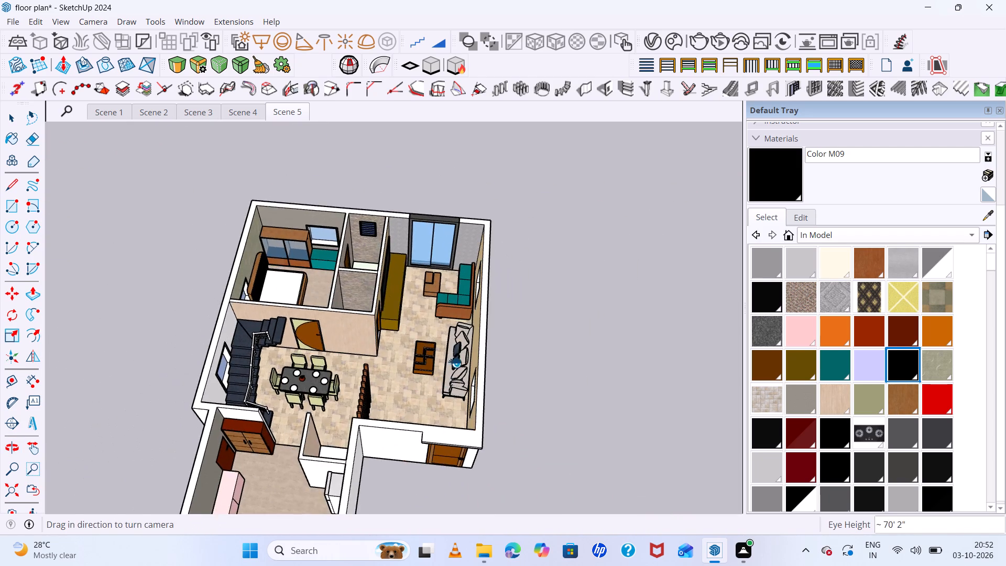
{"action": "scroll", "coordinate": [455, 363], "scroll_direction": "up", "scroll_amount": 10}
{"action": "scroll", "coordinate": [503, 339], "scroll_direction": "up", "scroll_amount": 6}
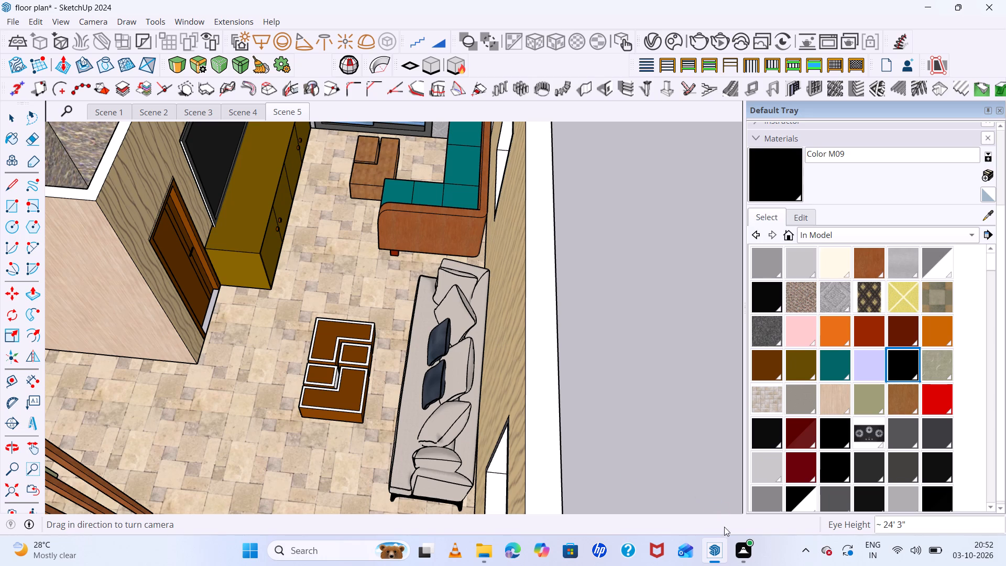
{"action": "key", "text": "space"}
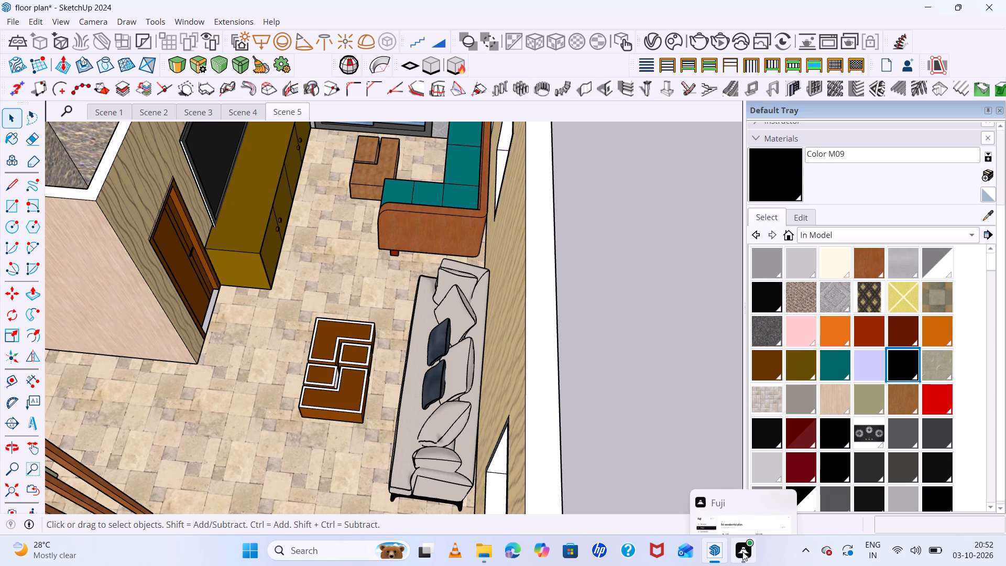
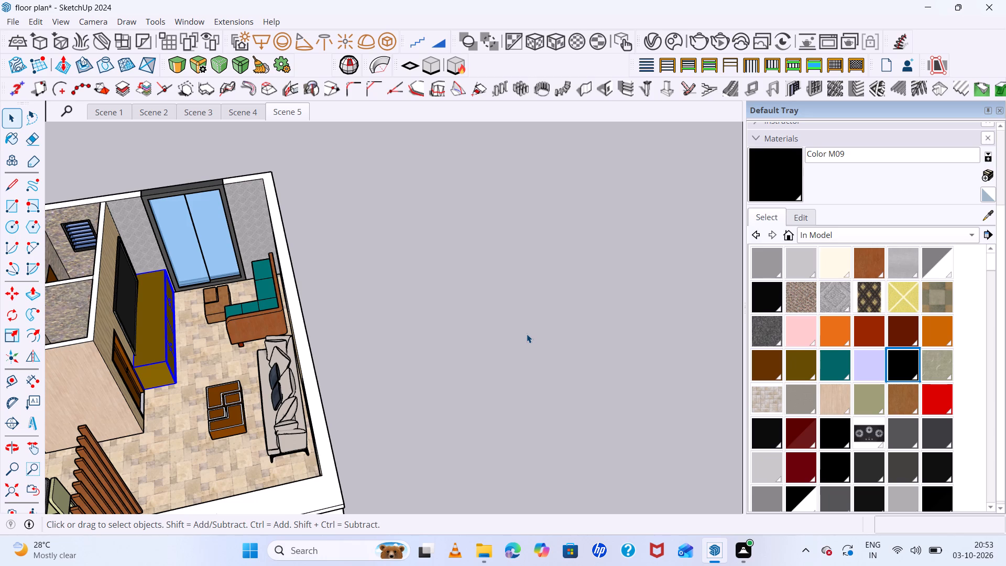
Examine the furnished living room, dining area and whole floor from above, clearing the selection on the TV cabinet.
{"action": "scroll", "coordinate": [403, 288], "scroll_direction": "down", "scroll_amount": 5}
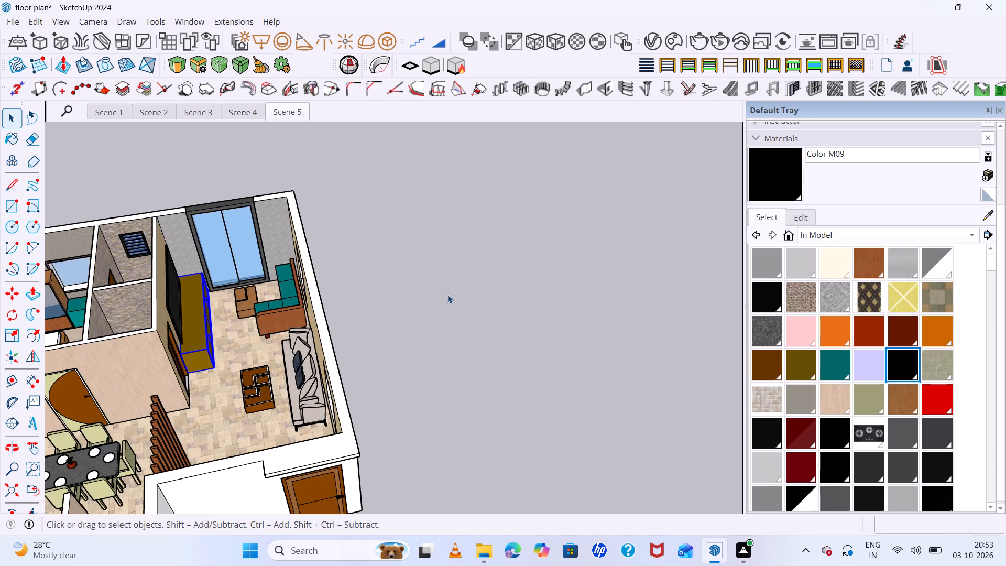
{"action": "scroll", "coordinate": [455, 293], "scroll_direction": "down", "scroll_amount": 5}
{"action": "scroll", "coordinate": [180, 303], "scroll_direction": "up", "scroll_amount": 5}
{"action": "middle_click_drag", "start_coordinate": [204, 320], "coordinate": [225, 320]}
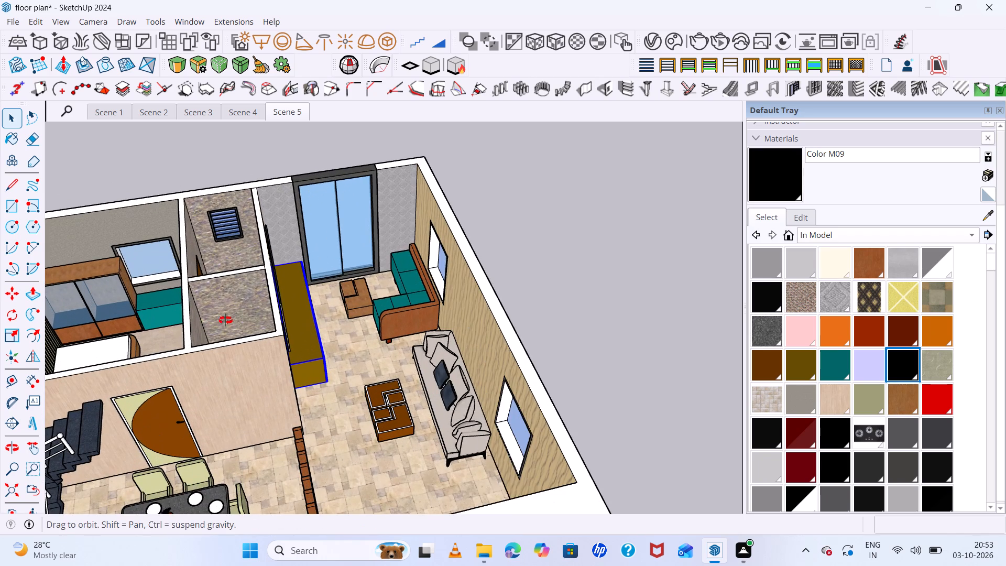
{"action": "middle_click_drag", "start_coordinate": [225, 320], "coordinate": [140, 329]}
{"action": "scroll", "coordinate": [141, 321], "scroll_direction": "up", "scroll_amount": 1}
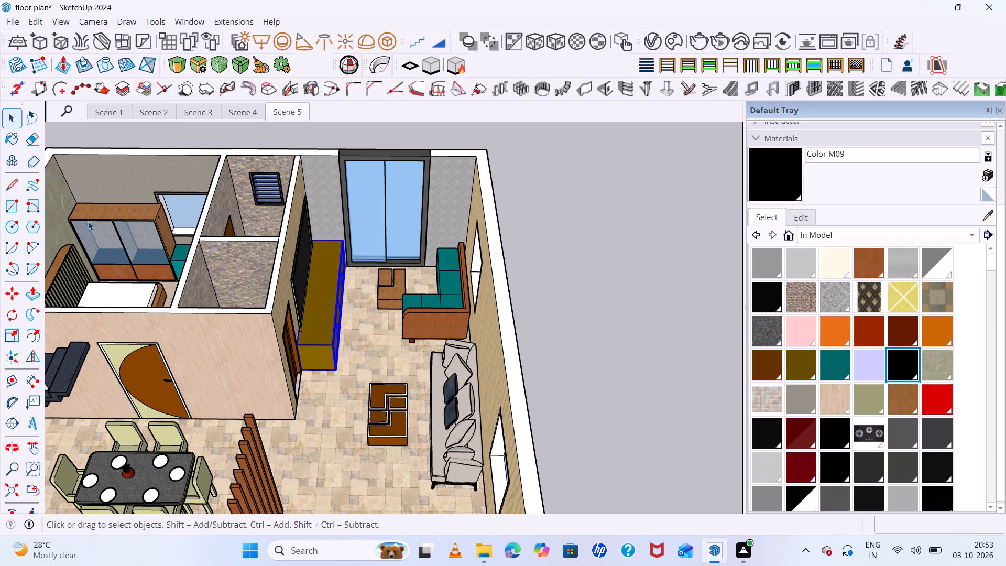
{"action": "scroll", "coordinate": [0, 70], "scroll_direction": "down", "scroll_amount": 3}
{"action": "double_click", "coordinate": [549, 245]}
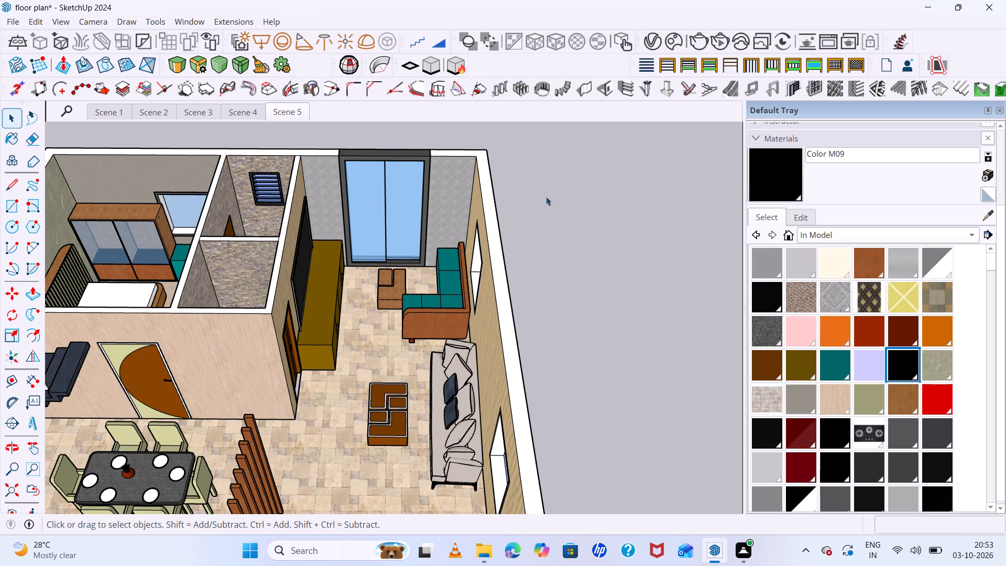
{"action": "left_click", "coordinate": [552, 197]}
{"action": "left_click", "coordinate": [519, 176]}
{"action": "scroll", "coordinate": [457, 169], "scroll_direction": "down", "scroll_amount": 8}
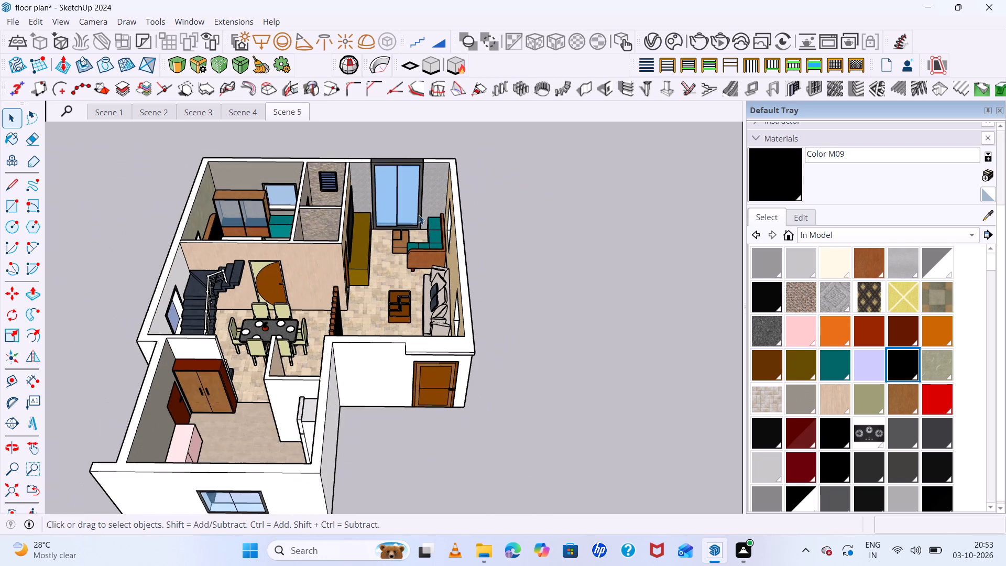
{"action": "middle_click_drag", "start_coordinate": [476, 260], "coordinate": [484, 317]}
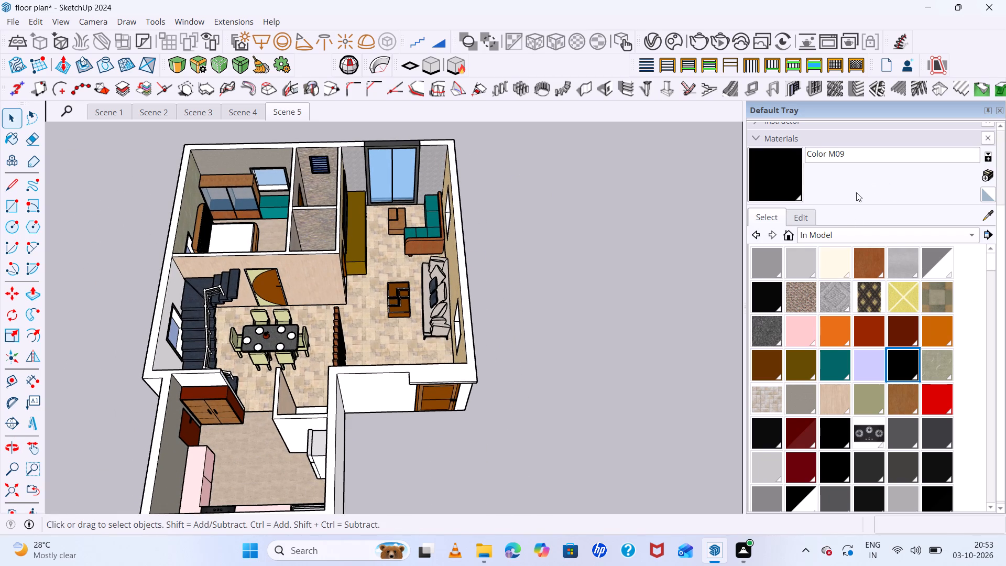
Apply the Photo Modeling Dashed style from the Photo Modeling collection to the model.
{"action": "scroll", "coordinate": [958, 146], "scroll_direction": "up", "scroll_amount": 5}
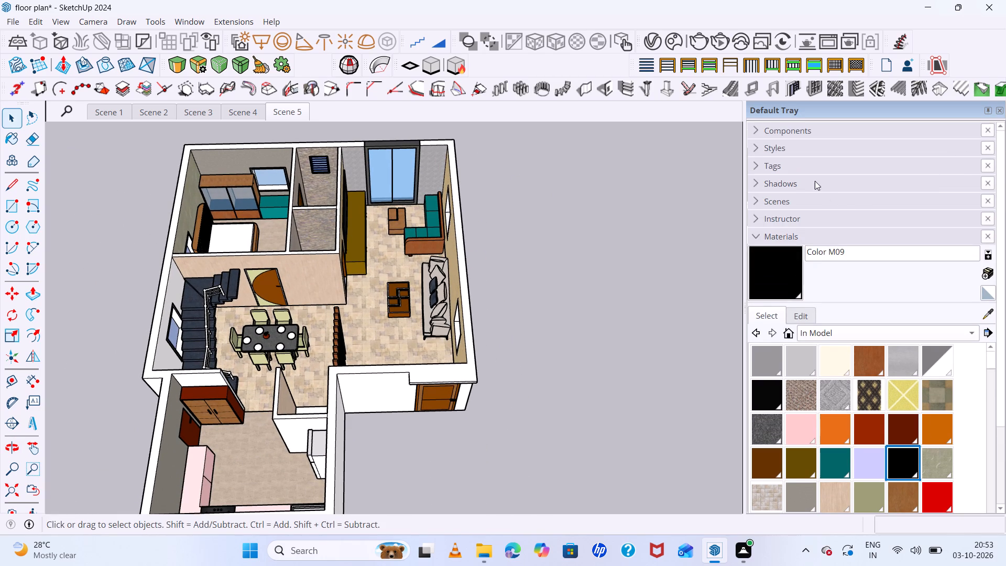
{"action": "scroll", "coordinate": [803, 226], "scroll_direction": "down", "scroll_amount": 12}
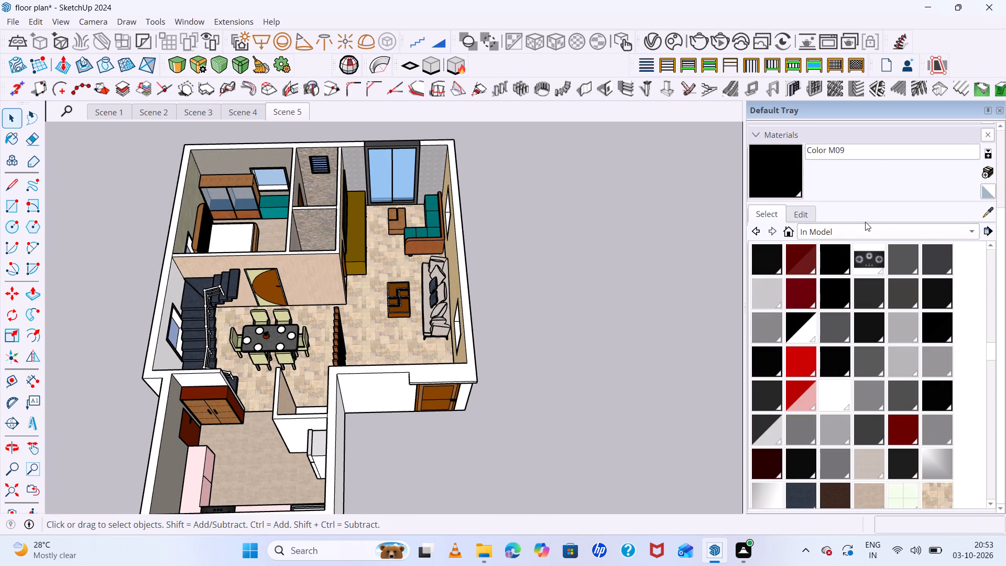
{"action": "scroll", "coordinate": [869, 224], "scroll_direction": "down", "scroll_amount": 5}
{"action": "scroll", "coordinate": [885, 211], "scroll_direction": "up", "scroll_amount": 5}
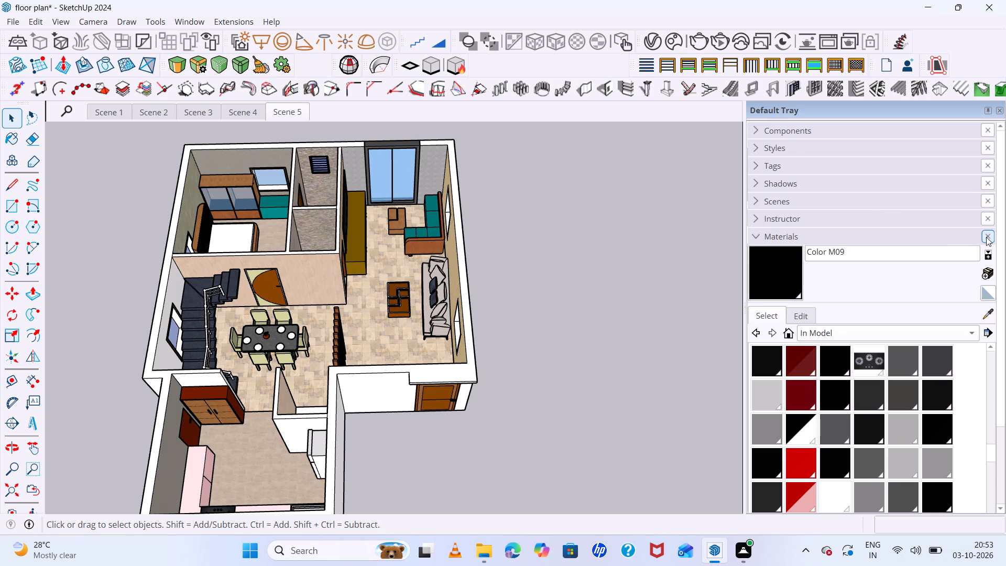
{"action": "left_click", "coordinate": [810, 202]}
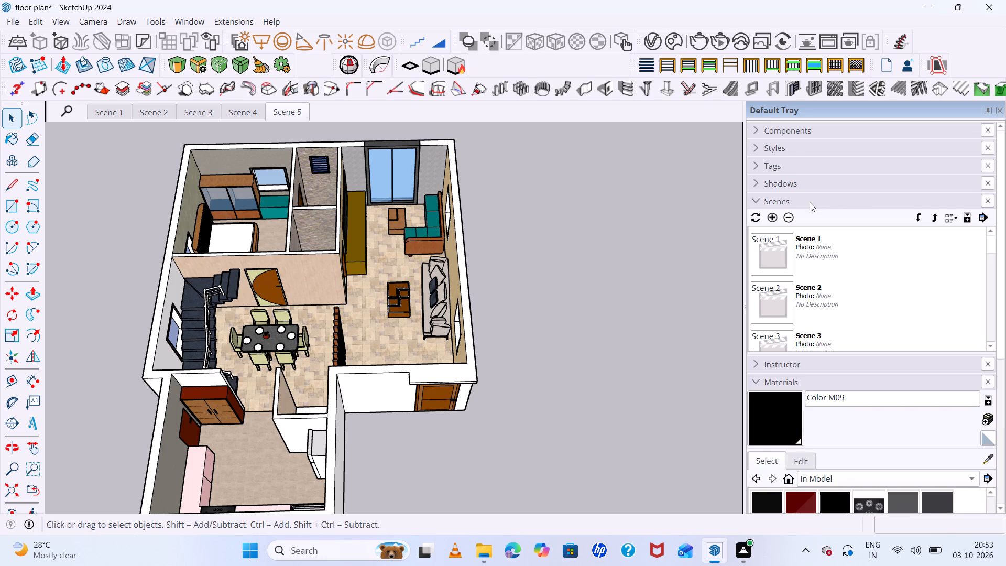
{"action": "scroll", "coordinate": [810, 202], "scroll_direction": "down", "scroll_amount": 6}
{"action": "scroll", "coordinate": [810, 202], "scroll_direction": "up", "scroll_amount": 5}
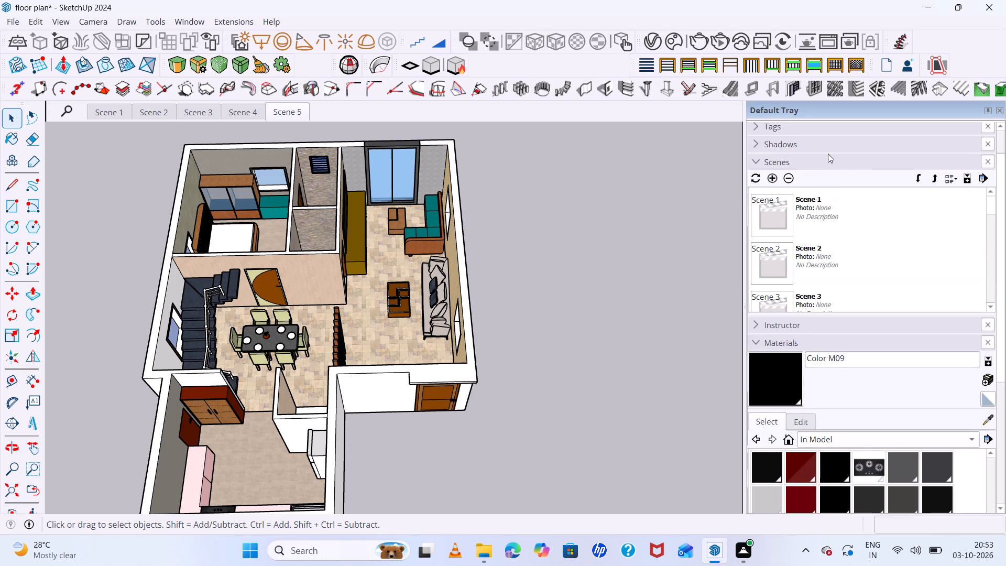
{"action": "left_click", "coordinate": [825, 146]}
{"action": "left_click", "coordinate": [815, 133]}
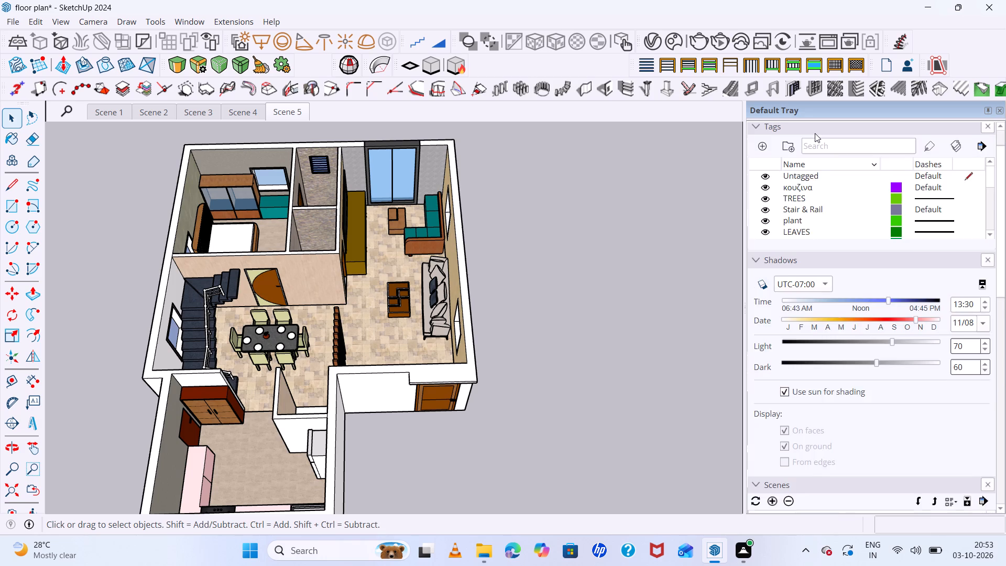
{"action": "scroll", "coordinate": [815, 133], "scroll_direction": "up", "scroll_amount": 10}
{"action": "left_click", "coordinate": [810, 149]}
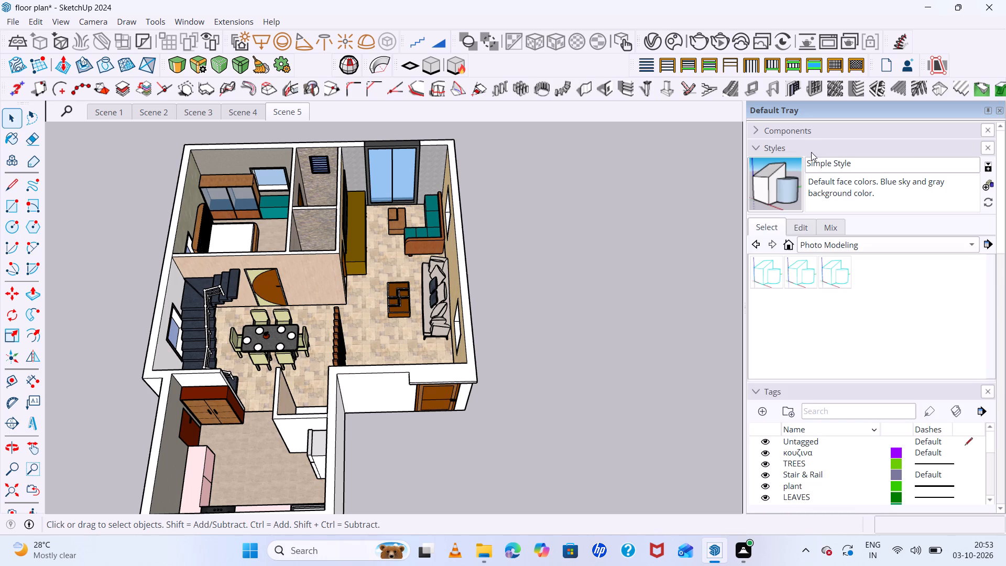
{"action": "left_click", "coordinate": [779, 273]}
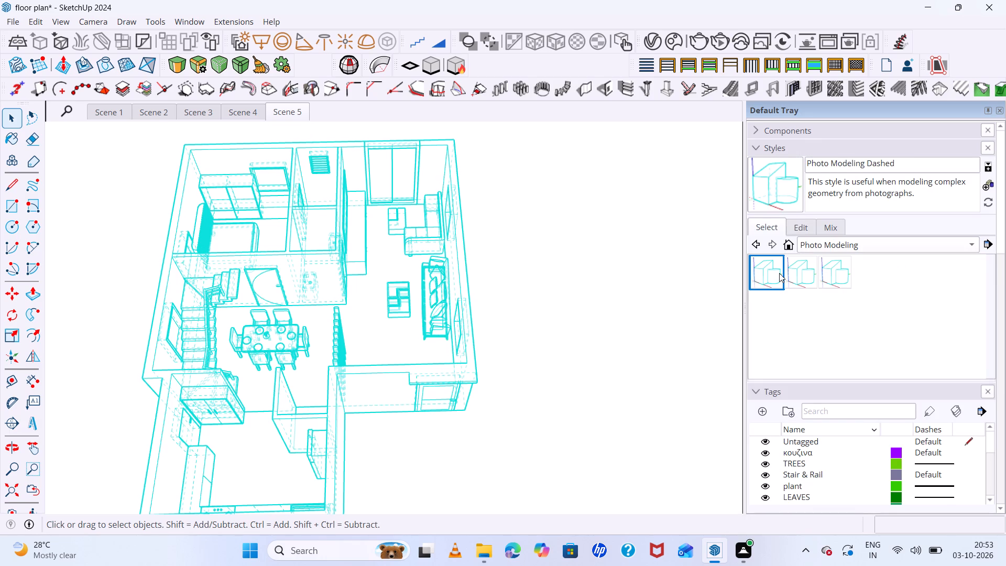
Frame the main rooms from a steep overhead angle and save this dashed-style view as a new scene after Scene 5.
{"action": "scroll", "coordinate": [417, 257], "scroll_direction": "down", "scroll_amount": 5}
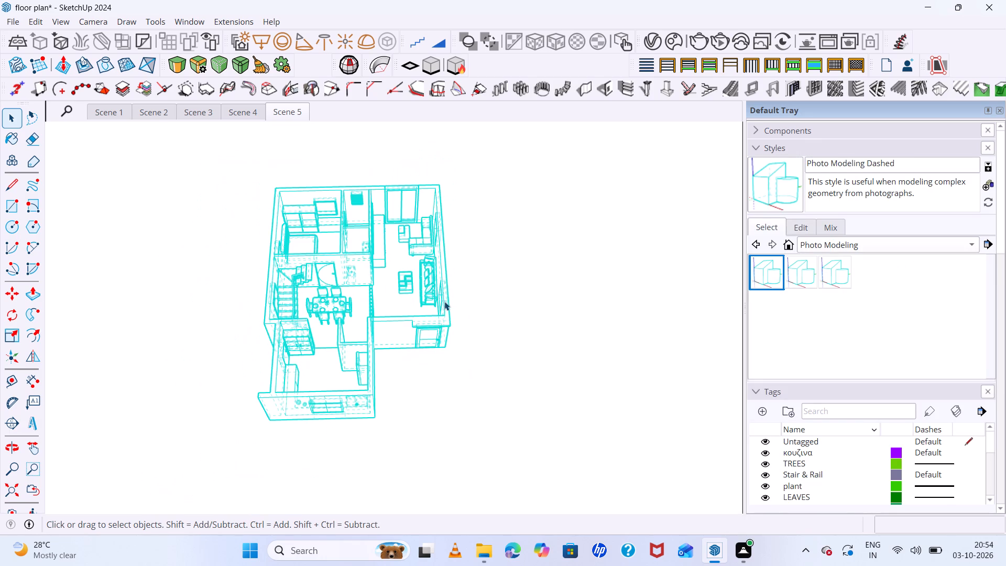
{"action": "middle_click_drag", "start_coordinate": [444, 301], "coordinate": [442, 361]}
{"action": "scroll", "coordinate": [381, 237], "scroll_direction": "up", "scroll_amount": 5}
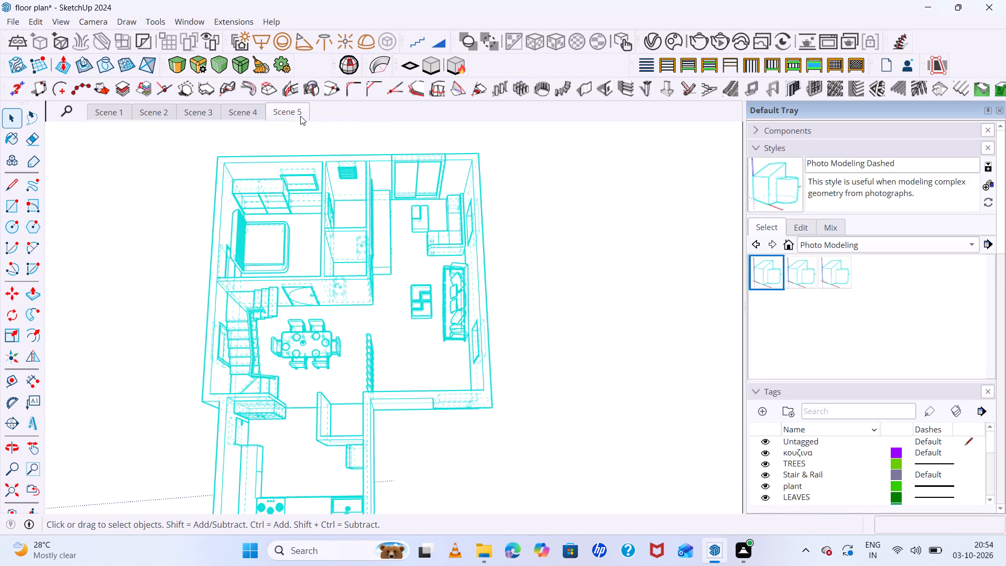
{"action": "right_click", "coordinate": [300, 116]}
{"action": "left_click", "coordinate": [338, 165]}
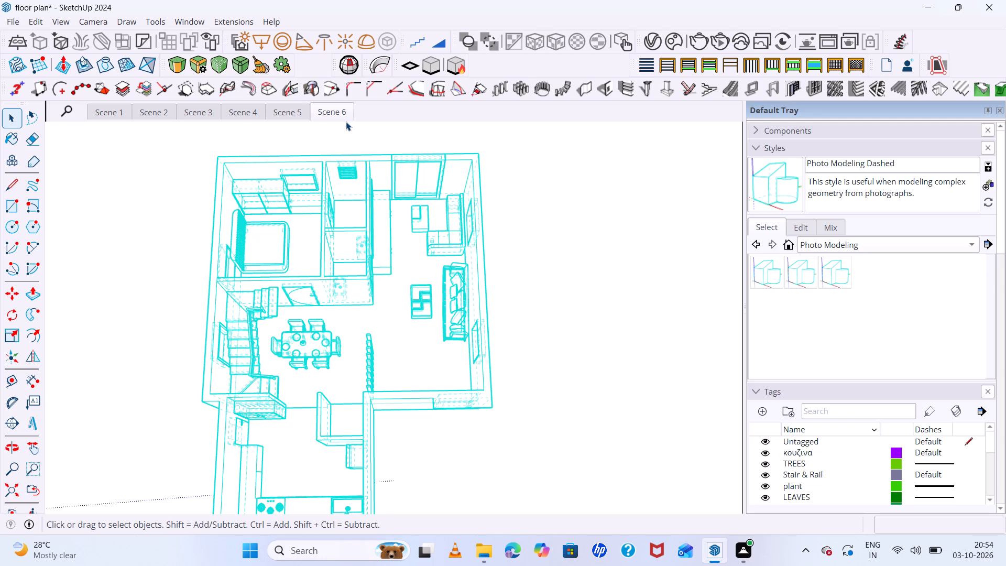
Frame the entire house from a raised angle and add this view as another scene after Scene 6.
{"action": "scroll", "coordinate": [405, 201], "scroll_direction": "down", "scroll_amount": 3}
{"action": "middle_click_drag", "start_coordinate": [451, 287], "coordinate": [439, 263]}
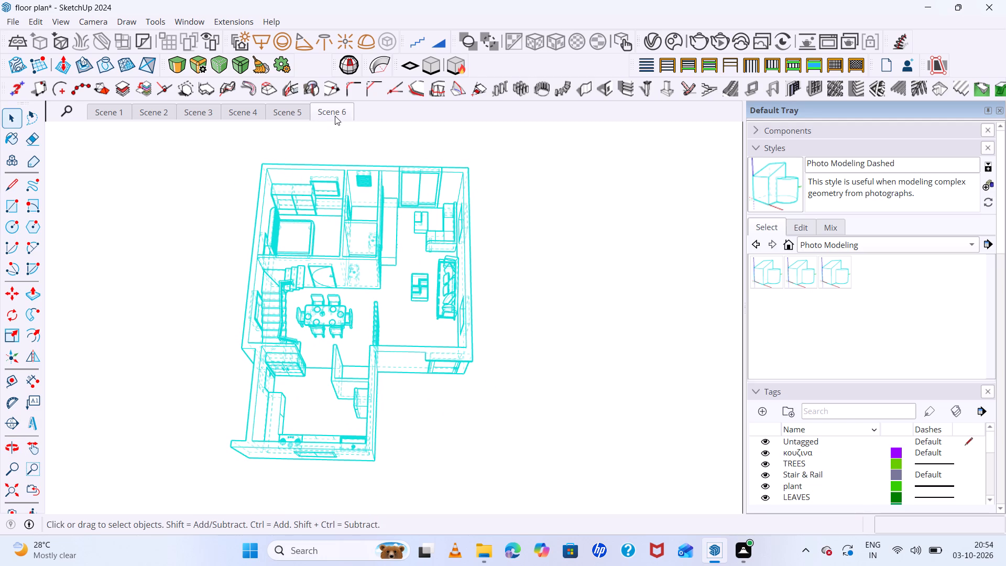
{"action": "right_click", "coordinate": [336, 116]}
{"action": "left_click", "coordinate": [367, 158]}
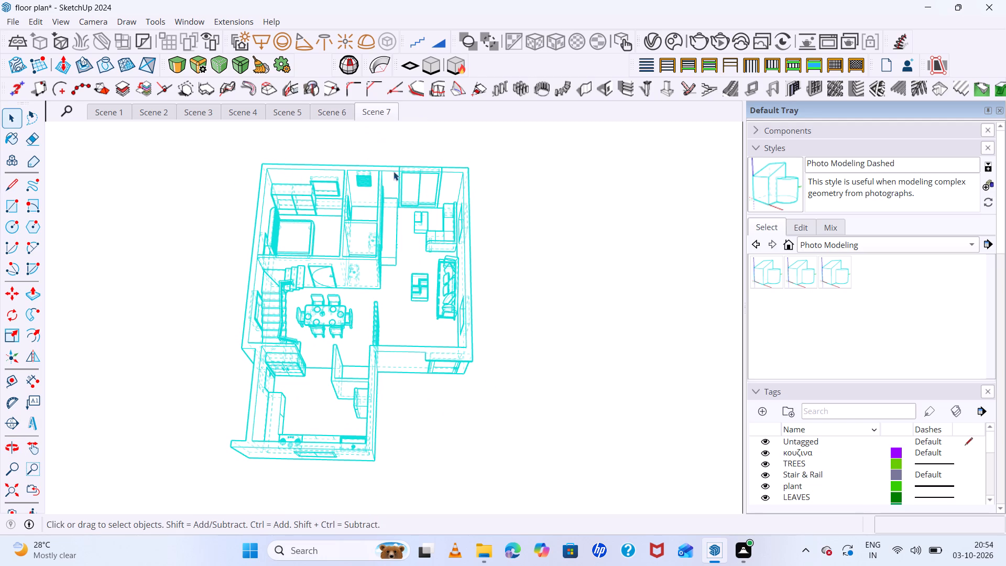
Recall Scene 6, switch it to the Photo Modeling Style, and update the scene.
{"action": "left_click", "coordinate": [343, 108]}
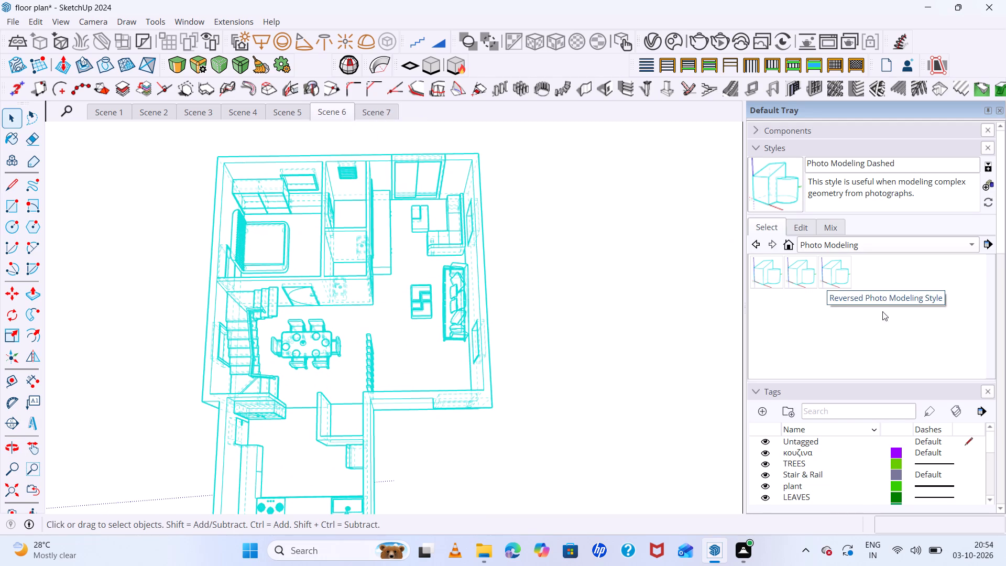
{"action": "left_click", "coordinate": [804, 279]}
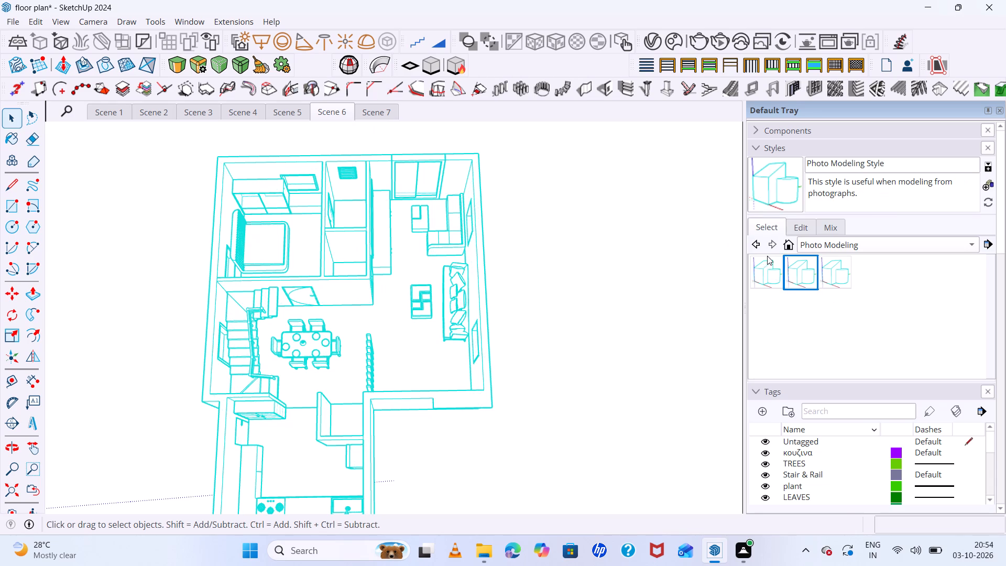
{"action": "right_click", "coordinate": [338, 112]}
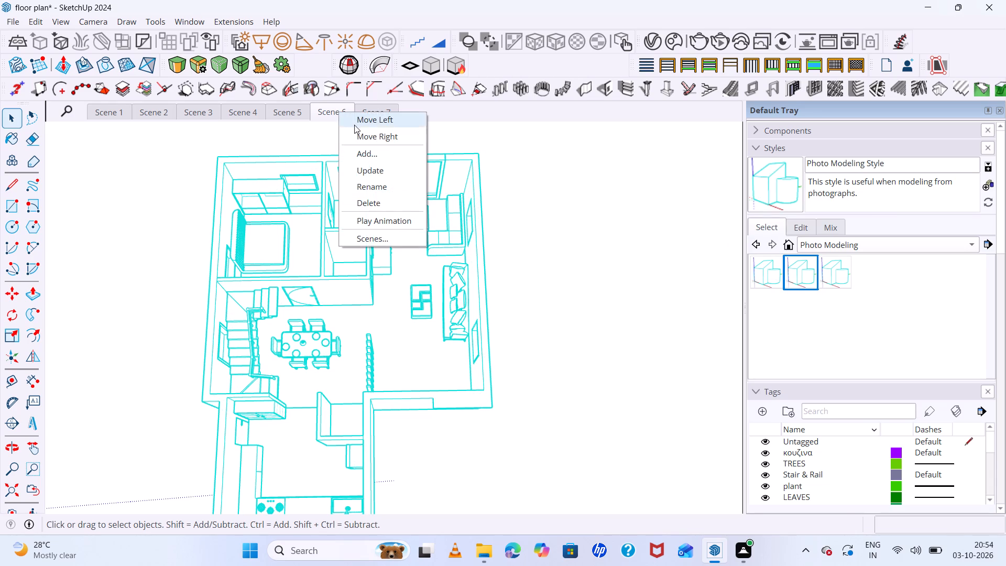
{"action": "left_click", "coordinate": [373, 173]}
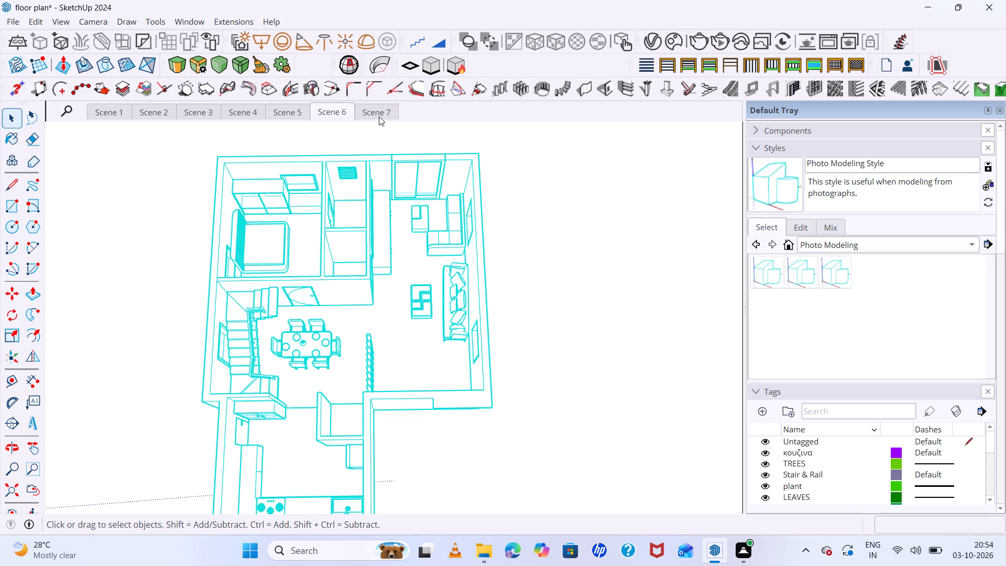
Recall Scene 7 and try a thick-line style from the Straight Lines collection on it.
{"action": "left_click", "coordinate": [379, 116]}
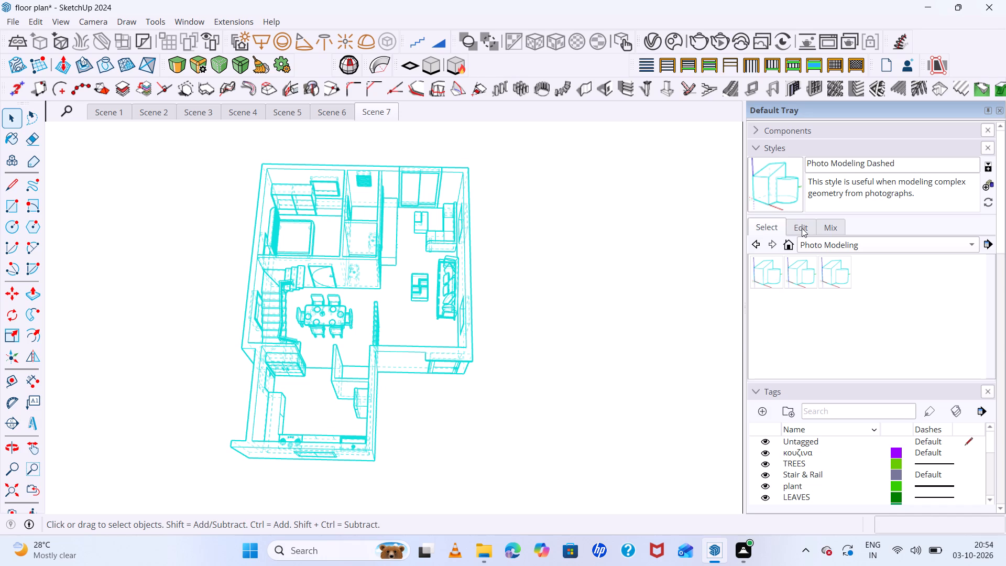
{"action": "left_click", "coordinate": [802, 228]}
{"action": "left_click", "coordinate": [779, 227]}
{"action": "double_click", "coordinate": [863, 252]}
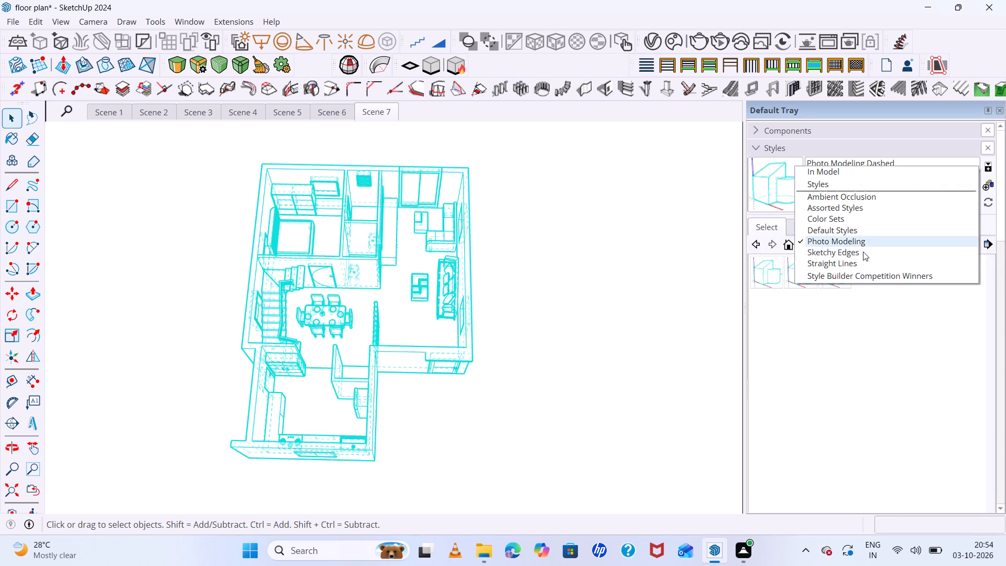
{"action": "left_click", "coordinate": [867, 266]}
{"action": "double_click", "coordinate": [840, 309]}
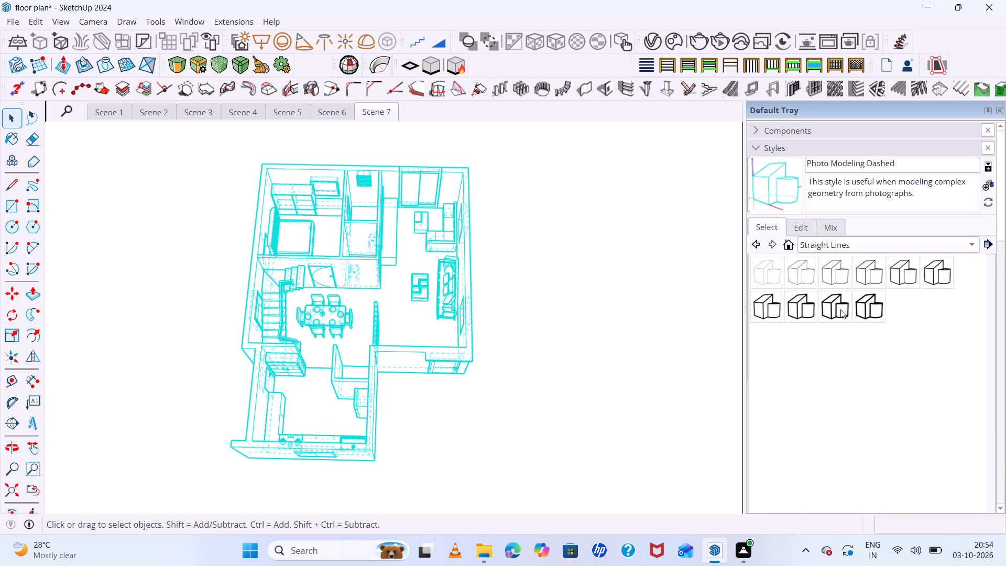
Try Blue and Orange from Color Sets, settle on Beige and Green for the Scene 7 view, and add it as a new scene.
{"action": "left_click", "coordinate": [848, 242]}
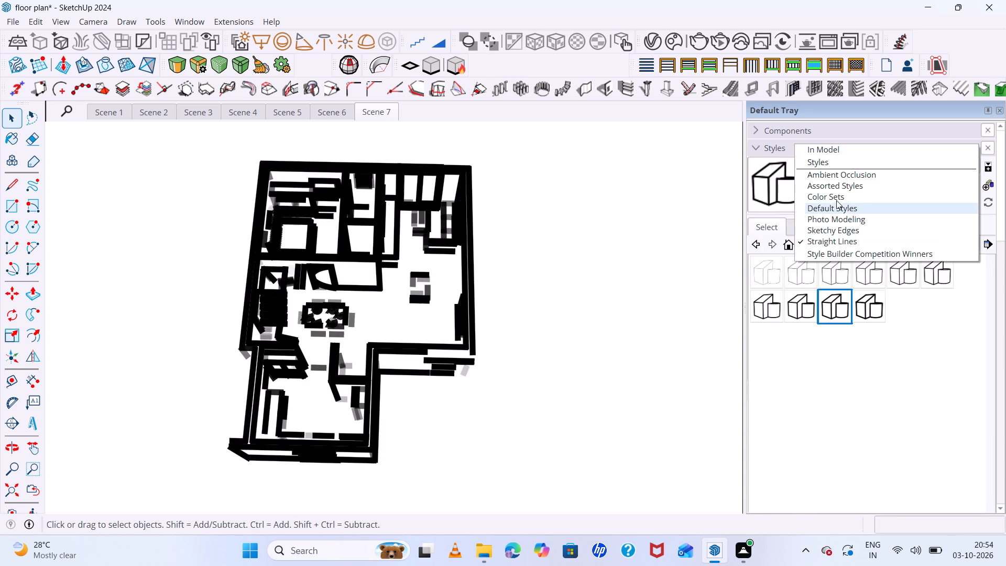
{"action": "left_click", "coordinate": [834, 191]}
{"action": "left_click", "coordinate": [835, 276]}
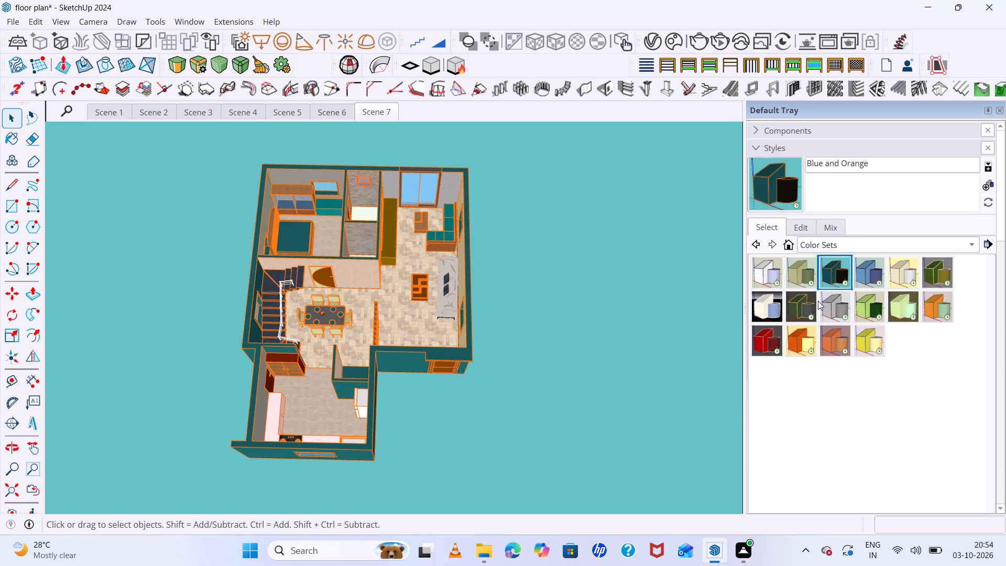
{"action": "double_click", "coordinate": [801, 305]}
{"action": "left_click", "coordinate": [789, 275]}
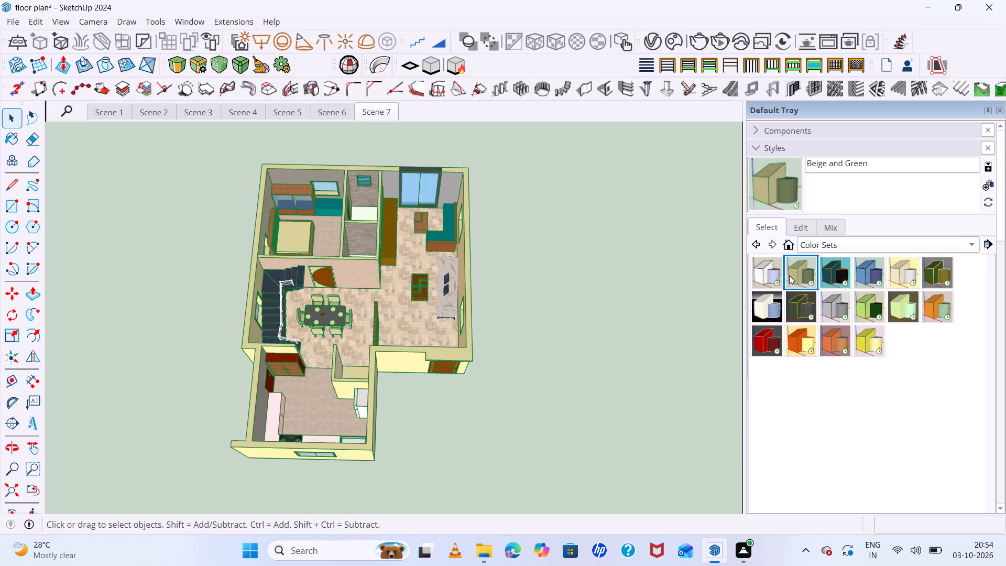
{"action": "right_click", "coordinate": [380, 112]}
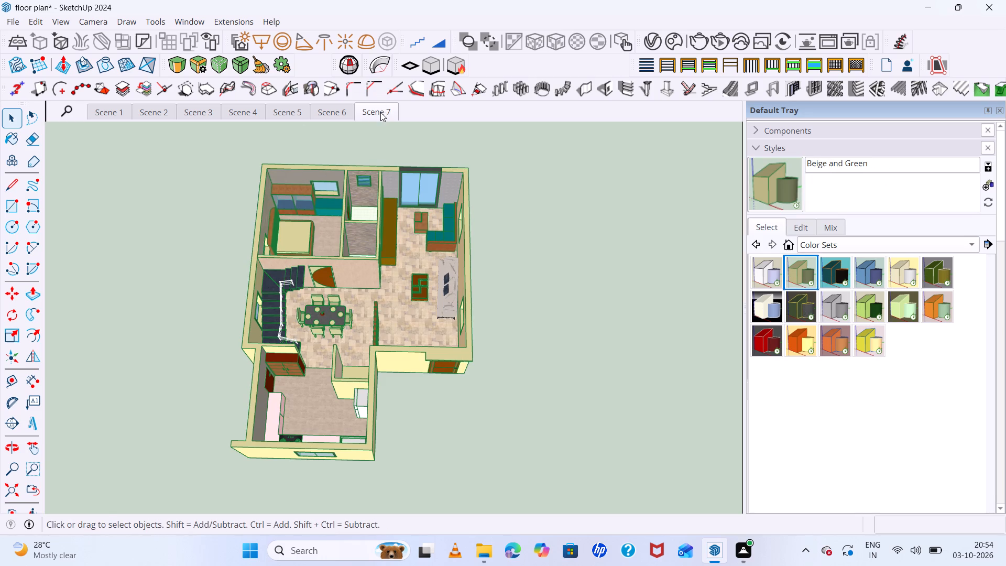
{"action": "left_click", "coordinate": [424, 170]}
{"action": "right_click", "coordinate": [385, 114]}
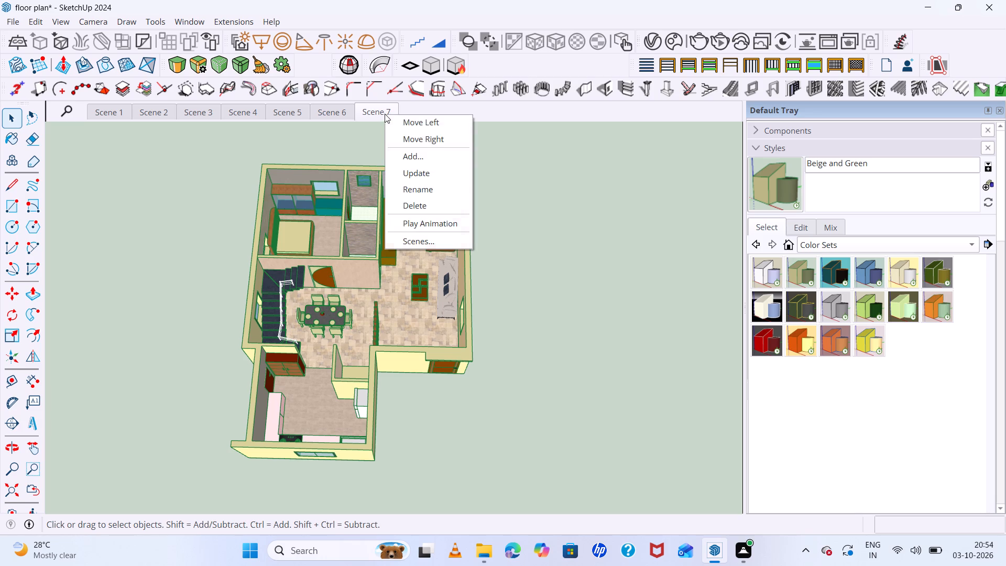
{"action": "double_click", "coordinate": [430, 156]}
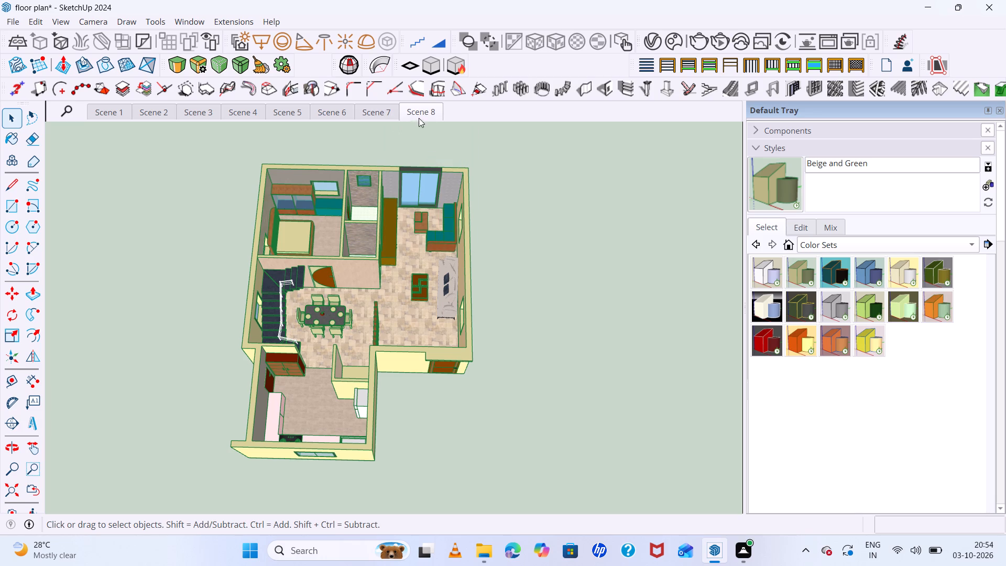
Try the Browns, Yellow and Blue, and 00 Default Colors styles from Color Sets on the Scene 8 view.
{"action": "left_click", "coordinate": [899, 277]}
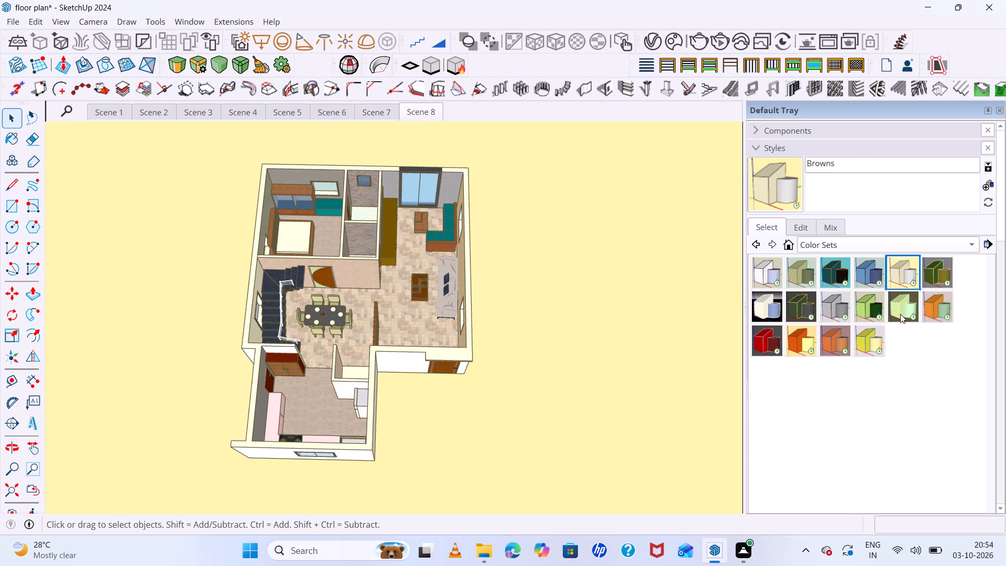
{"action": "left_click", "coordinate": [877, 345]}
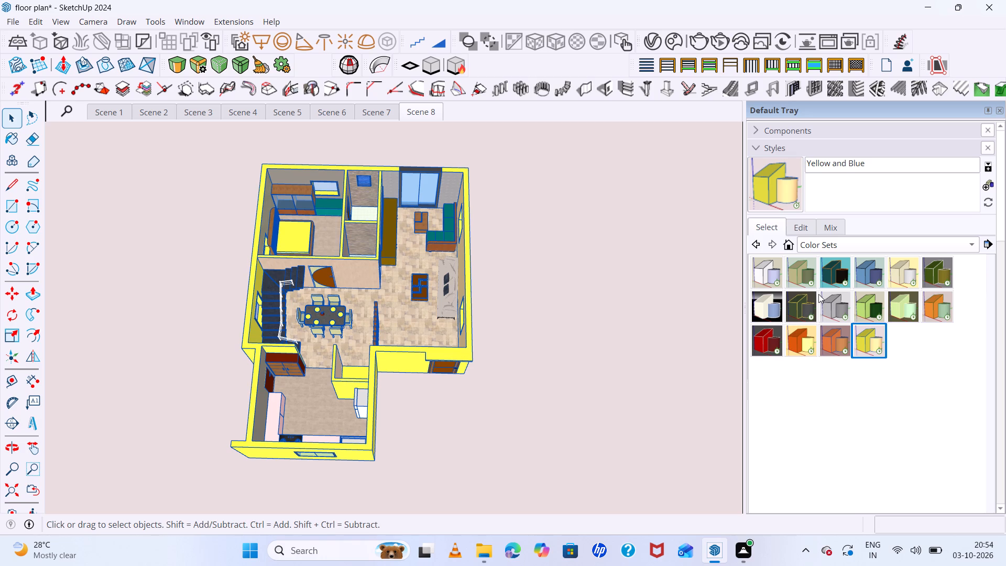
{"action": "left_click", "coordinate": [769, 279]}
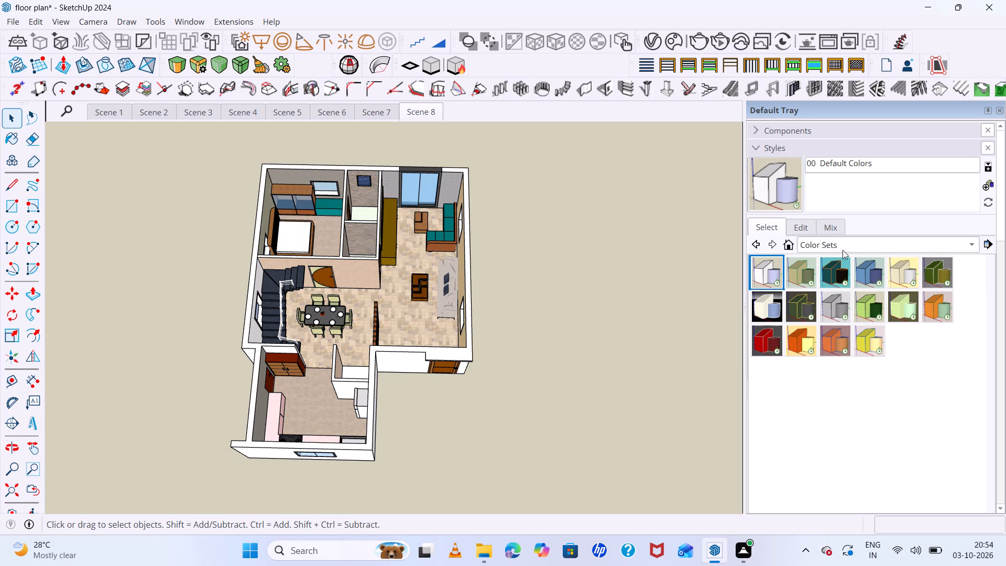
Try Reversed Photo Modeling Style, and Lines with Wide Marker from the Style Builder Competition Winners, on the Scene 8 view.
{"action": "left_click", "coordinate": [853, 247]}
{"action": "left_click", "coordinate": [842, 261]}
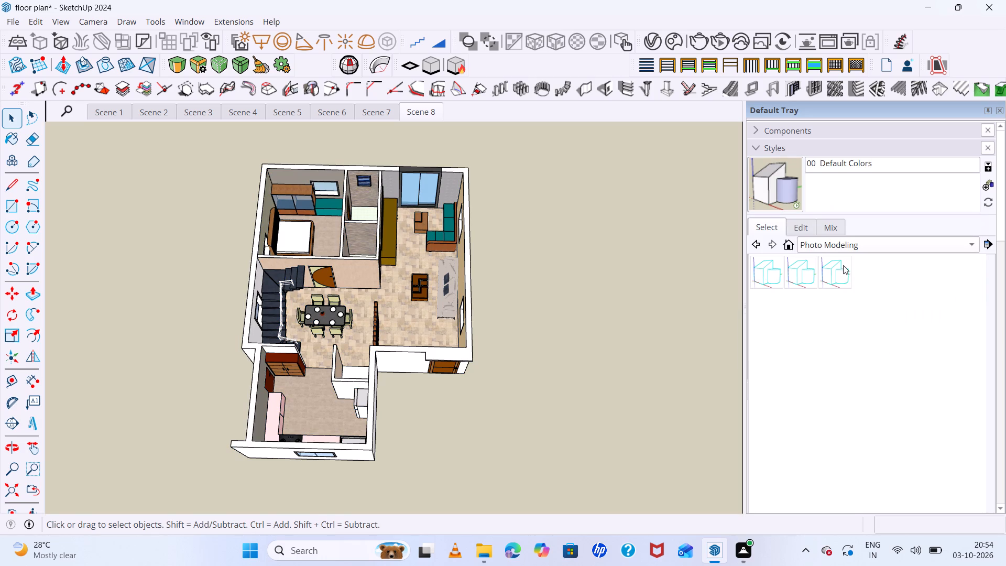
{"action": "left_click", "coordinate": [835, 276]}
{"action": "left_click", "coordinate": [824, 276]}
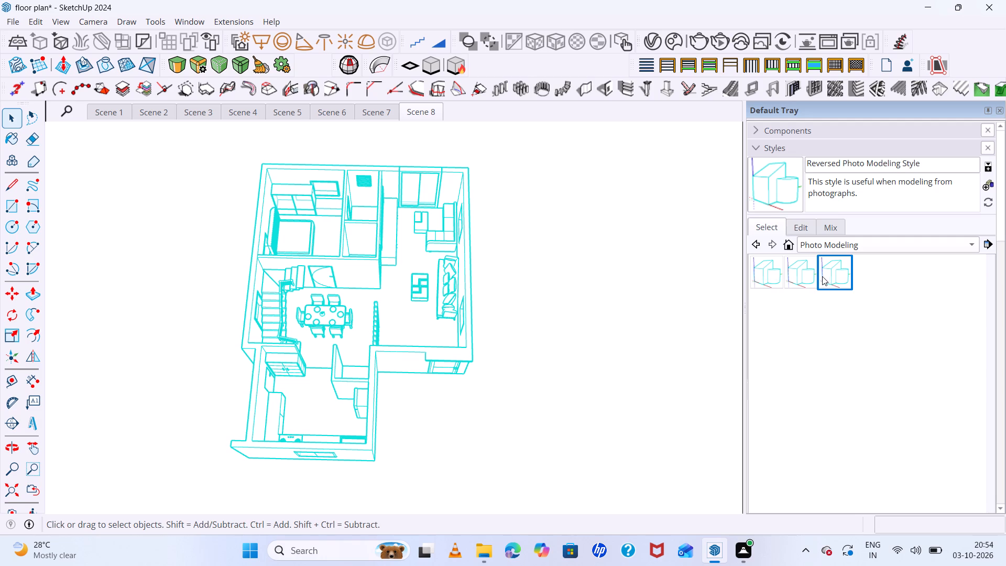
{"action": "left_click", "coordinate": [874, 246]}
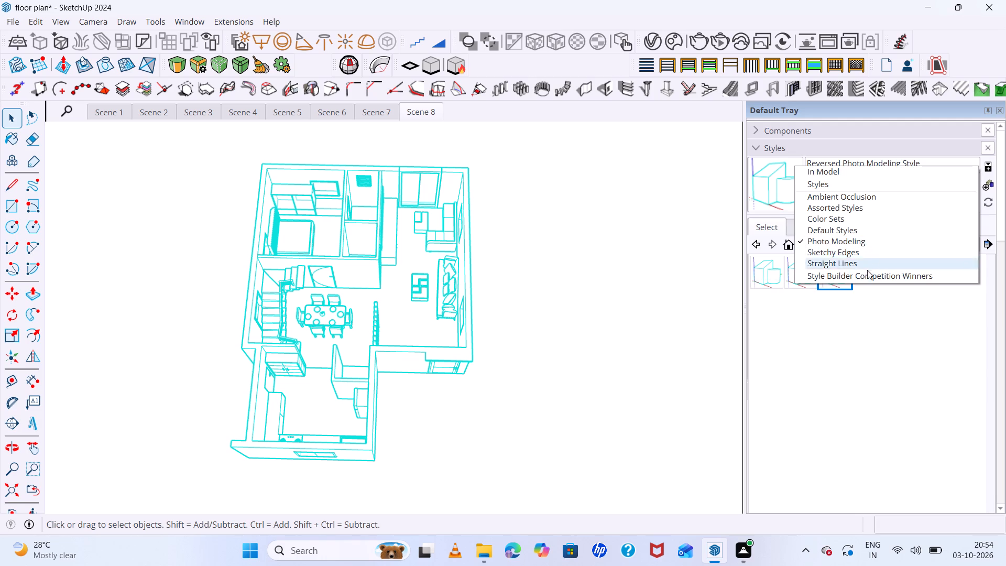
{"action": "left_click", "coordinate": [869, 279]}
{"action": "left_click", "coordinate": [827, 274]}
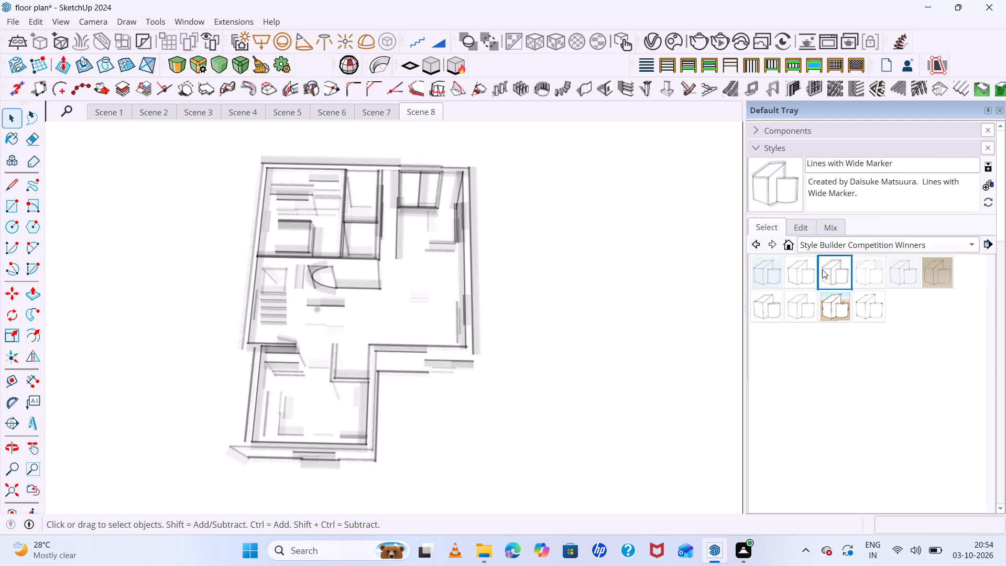
Try Exterior from Ambient Occlusion, settle on Details with a steeper overhead view of the house, and update Scene 8.
{"action": "left_click", "coordinate": [946, 245]}
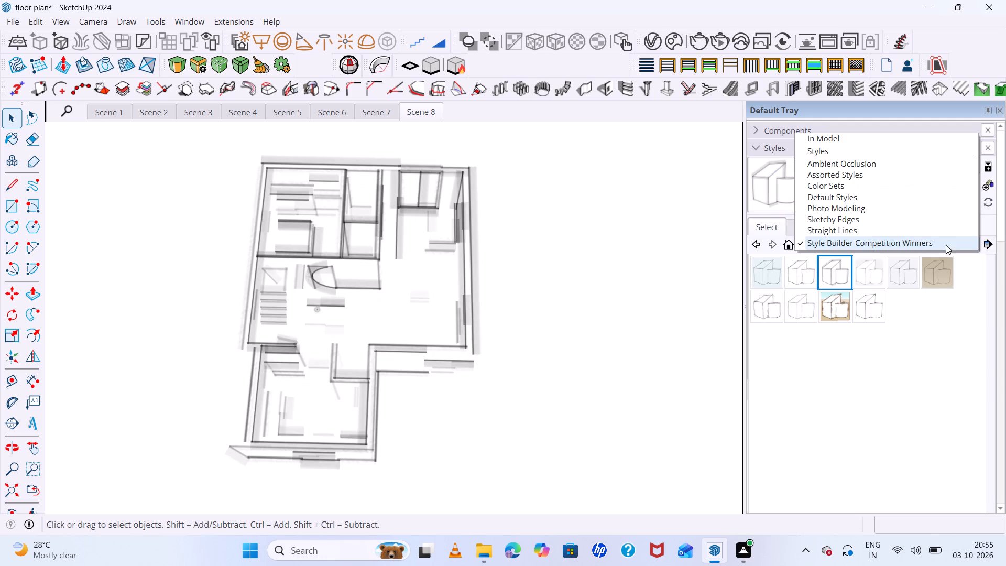
{"action": "left_click", "coordinate": [885, 164]}
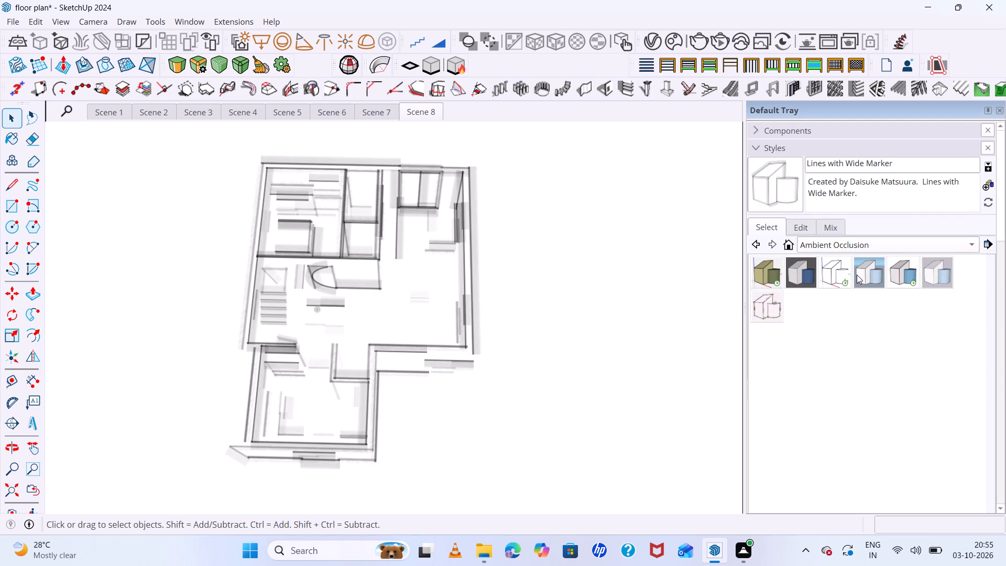
{"action": "left_click", "coordinate": [873, 274]}
{"action": "left_click", "coordinate": [843, 274]}
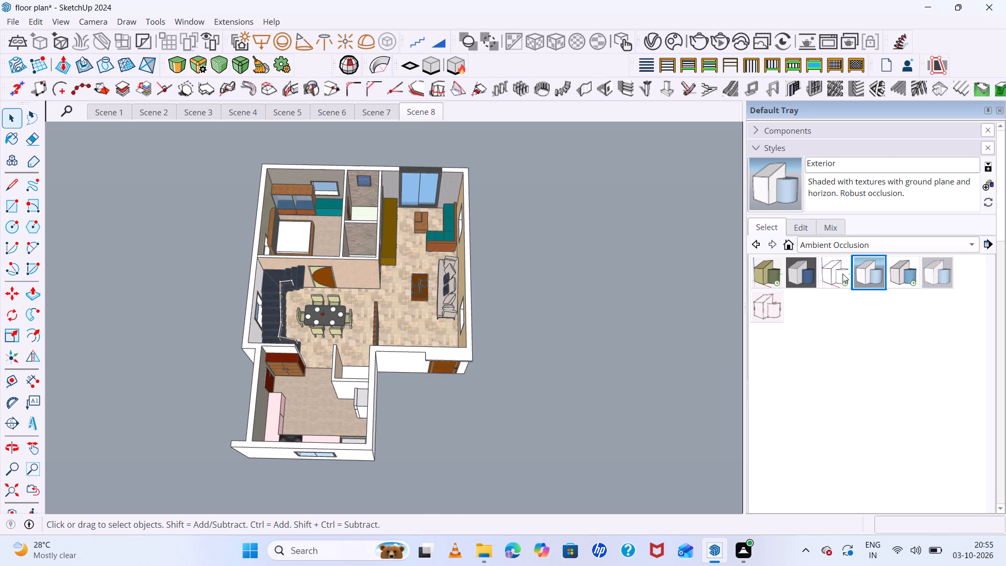
{"action": "middle_click_drag", "start_coordinate": [480, 281], "coordinate": [487, 315]}
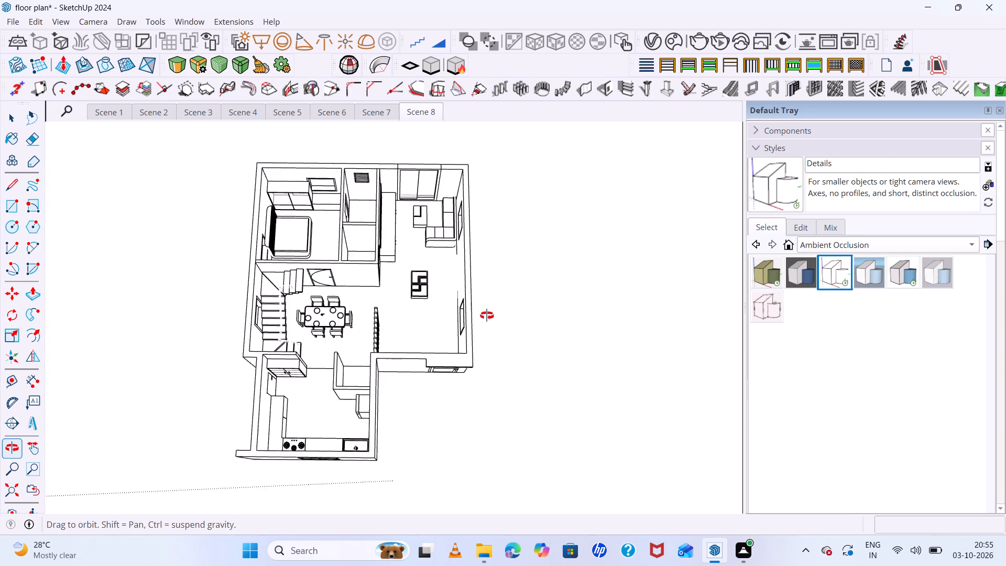
{"action": "middle_click_drag", "start_coordinate": [487, 315], "coordinate": [491, 330]}
{"action": "right_click", "coordinate": [429, 114]}
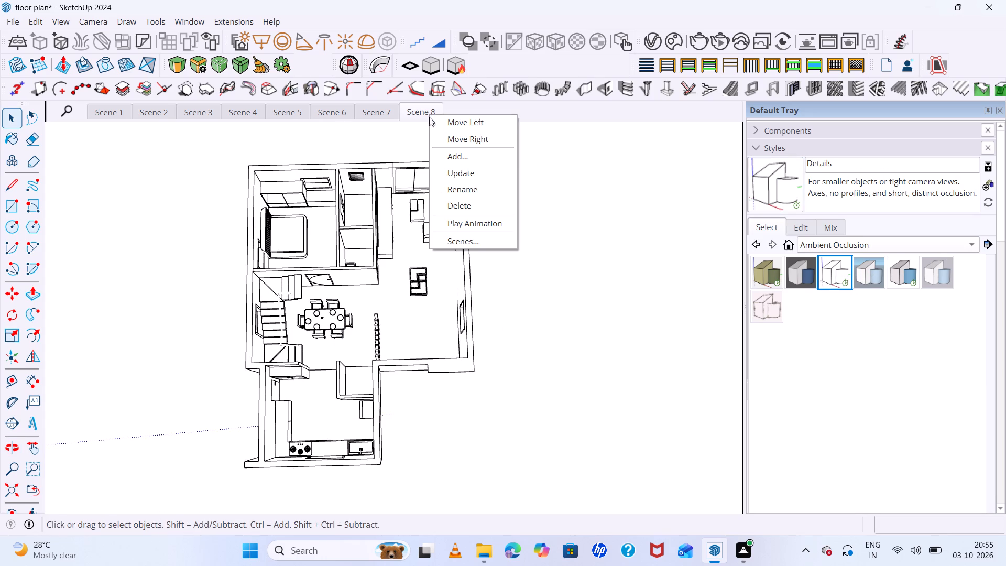
{"action": "left_click", "coordinate": [464, 173]}
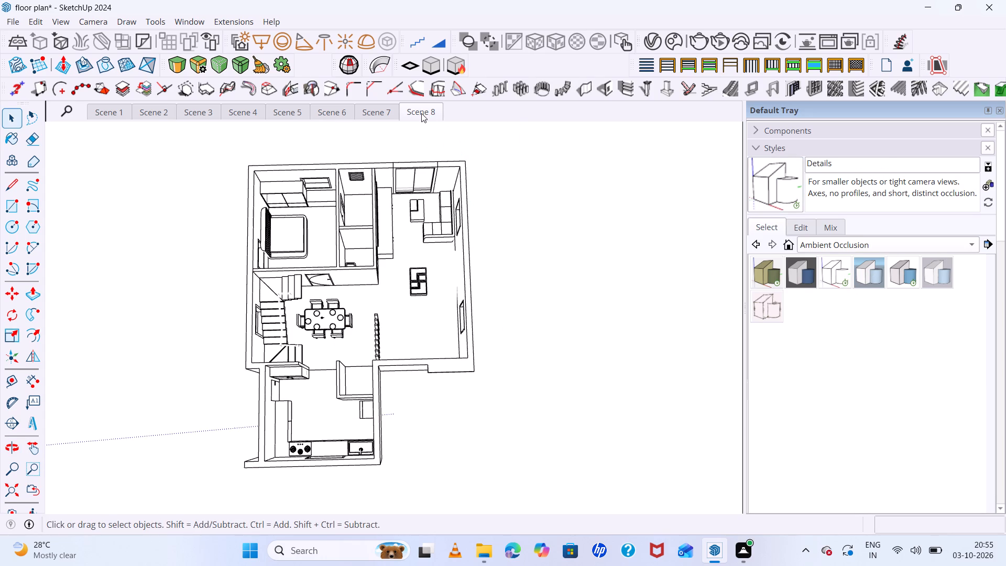
Add the current overhead view in the Details style as a new scene after Scene 8.
{"action": "right_click", "coordinate": [421, 113]}
{"action": "left_click", "coordinate": [456, 154]}
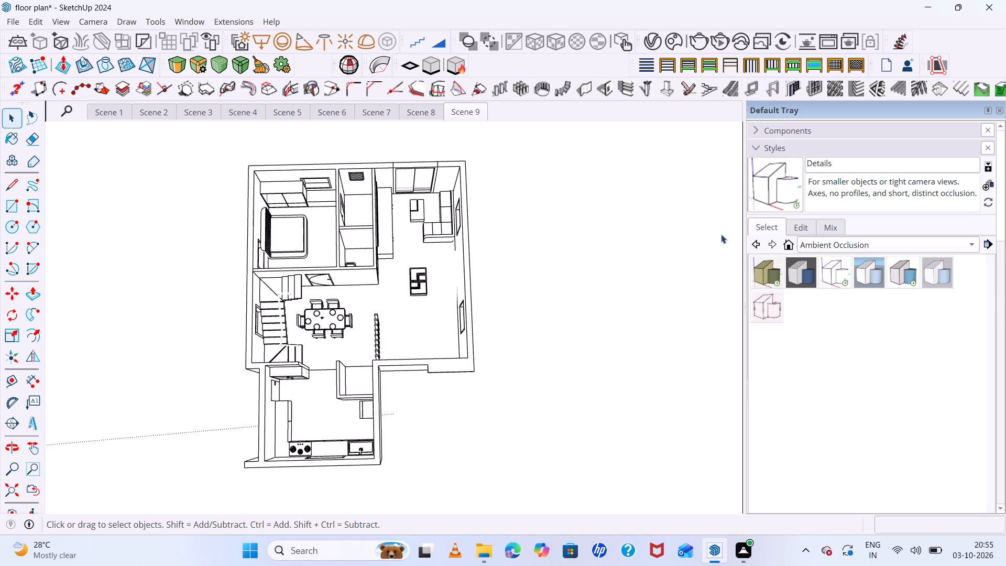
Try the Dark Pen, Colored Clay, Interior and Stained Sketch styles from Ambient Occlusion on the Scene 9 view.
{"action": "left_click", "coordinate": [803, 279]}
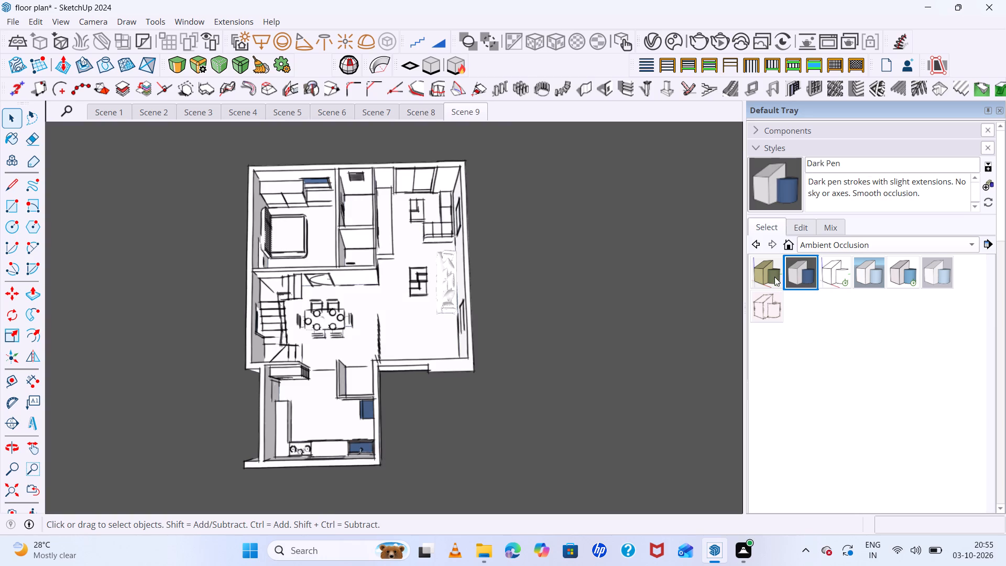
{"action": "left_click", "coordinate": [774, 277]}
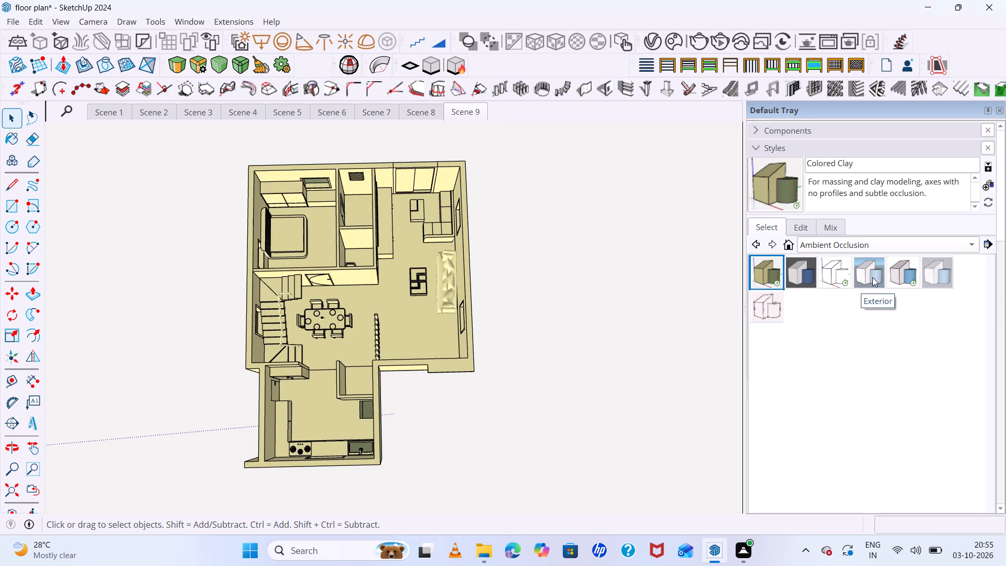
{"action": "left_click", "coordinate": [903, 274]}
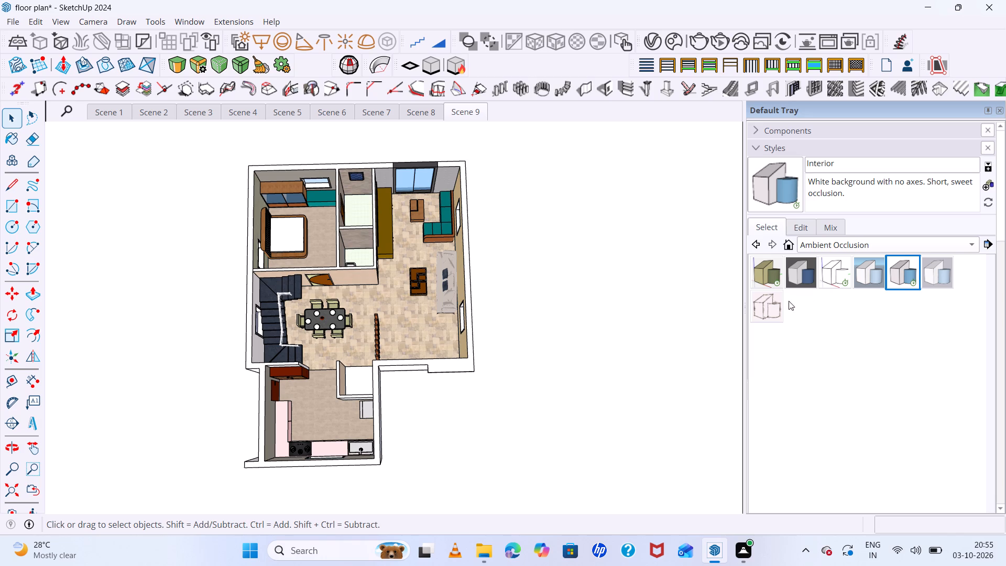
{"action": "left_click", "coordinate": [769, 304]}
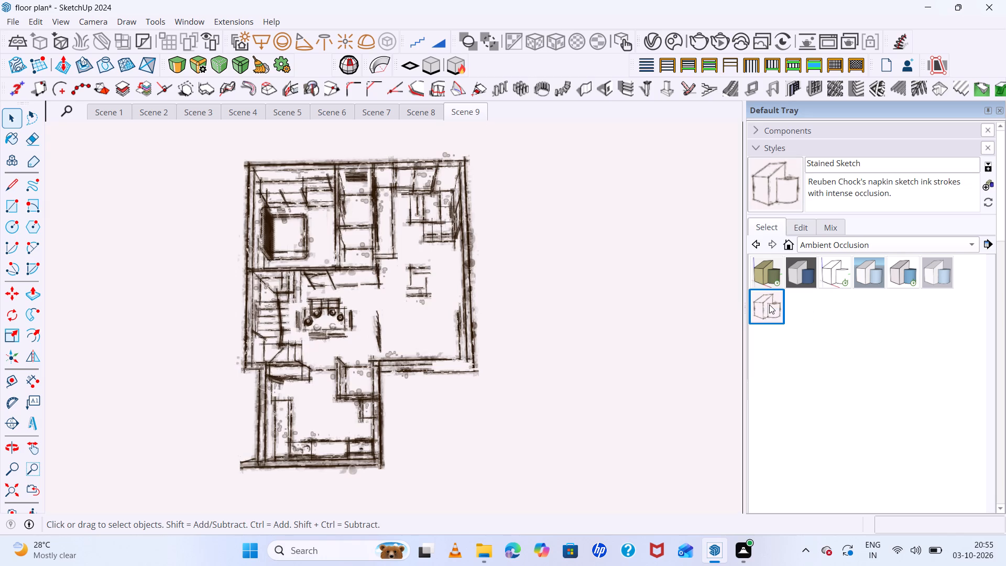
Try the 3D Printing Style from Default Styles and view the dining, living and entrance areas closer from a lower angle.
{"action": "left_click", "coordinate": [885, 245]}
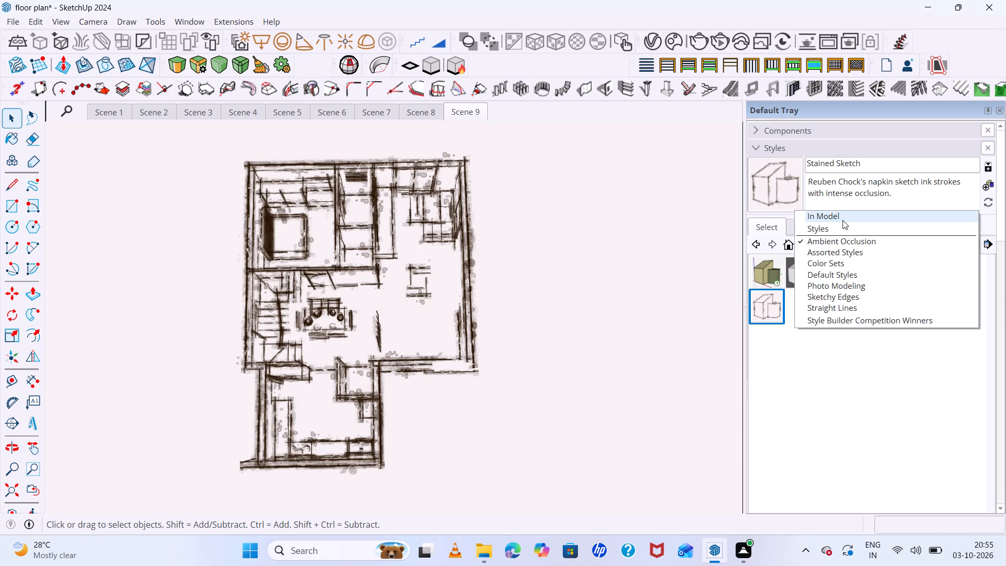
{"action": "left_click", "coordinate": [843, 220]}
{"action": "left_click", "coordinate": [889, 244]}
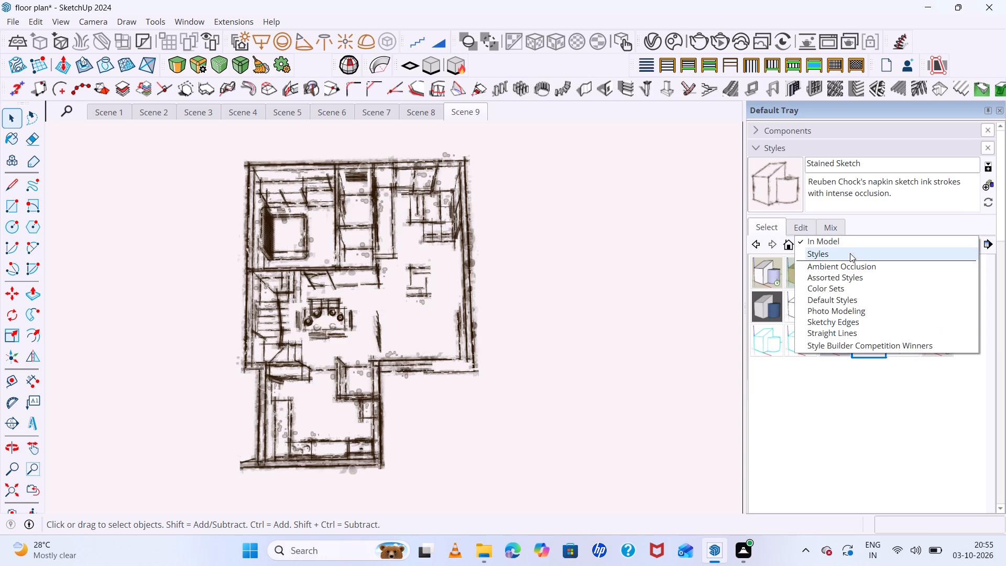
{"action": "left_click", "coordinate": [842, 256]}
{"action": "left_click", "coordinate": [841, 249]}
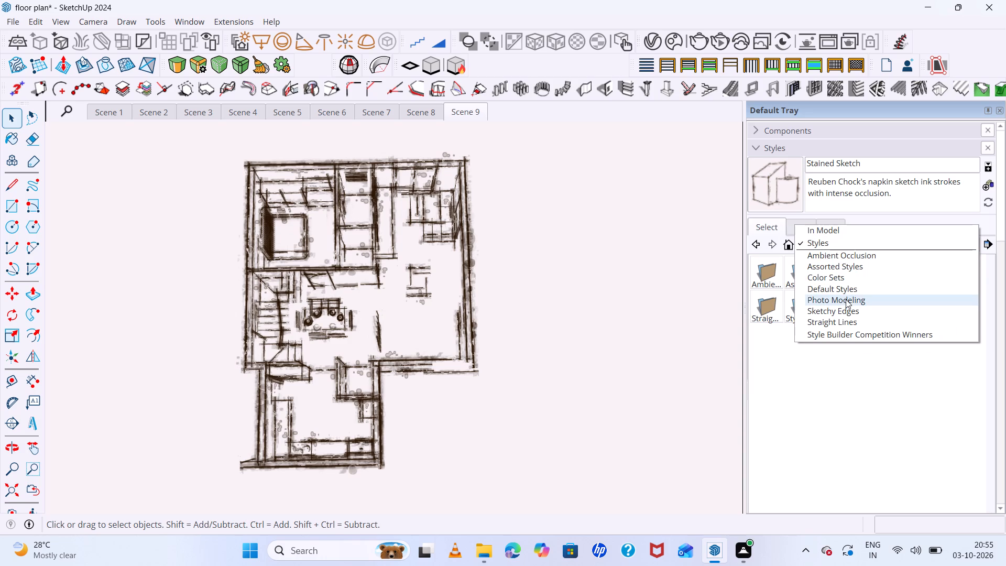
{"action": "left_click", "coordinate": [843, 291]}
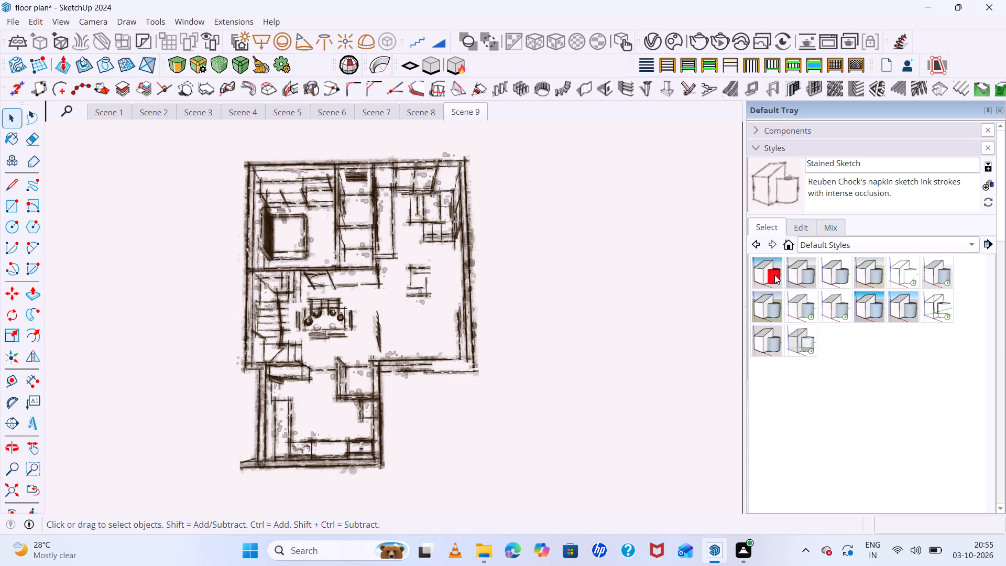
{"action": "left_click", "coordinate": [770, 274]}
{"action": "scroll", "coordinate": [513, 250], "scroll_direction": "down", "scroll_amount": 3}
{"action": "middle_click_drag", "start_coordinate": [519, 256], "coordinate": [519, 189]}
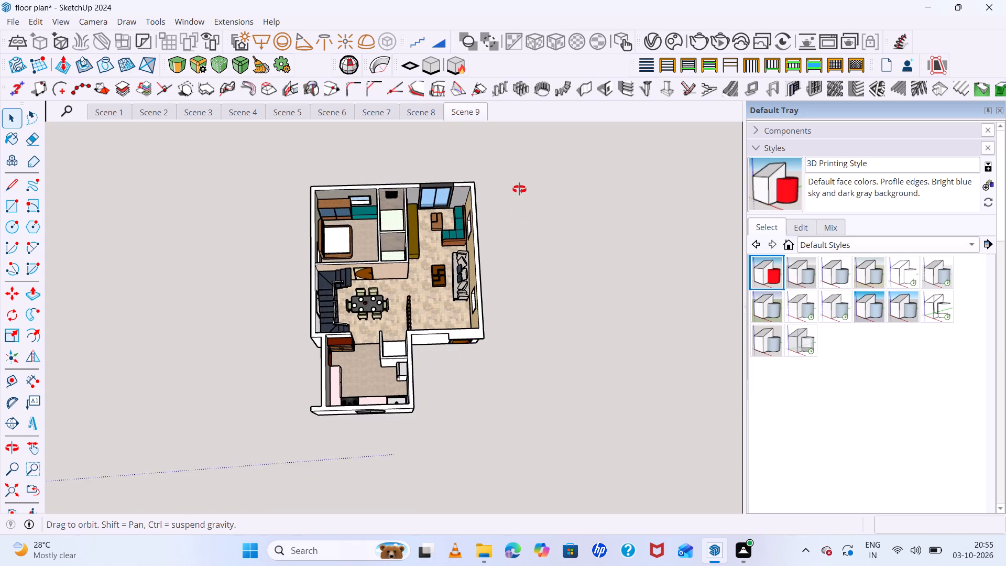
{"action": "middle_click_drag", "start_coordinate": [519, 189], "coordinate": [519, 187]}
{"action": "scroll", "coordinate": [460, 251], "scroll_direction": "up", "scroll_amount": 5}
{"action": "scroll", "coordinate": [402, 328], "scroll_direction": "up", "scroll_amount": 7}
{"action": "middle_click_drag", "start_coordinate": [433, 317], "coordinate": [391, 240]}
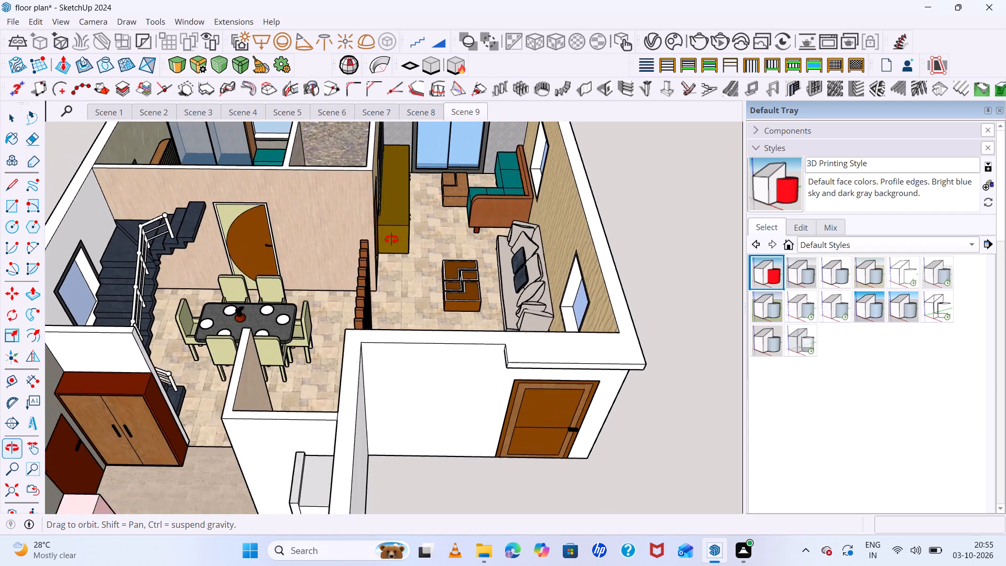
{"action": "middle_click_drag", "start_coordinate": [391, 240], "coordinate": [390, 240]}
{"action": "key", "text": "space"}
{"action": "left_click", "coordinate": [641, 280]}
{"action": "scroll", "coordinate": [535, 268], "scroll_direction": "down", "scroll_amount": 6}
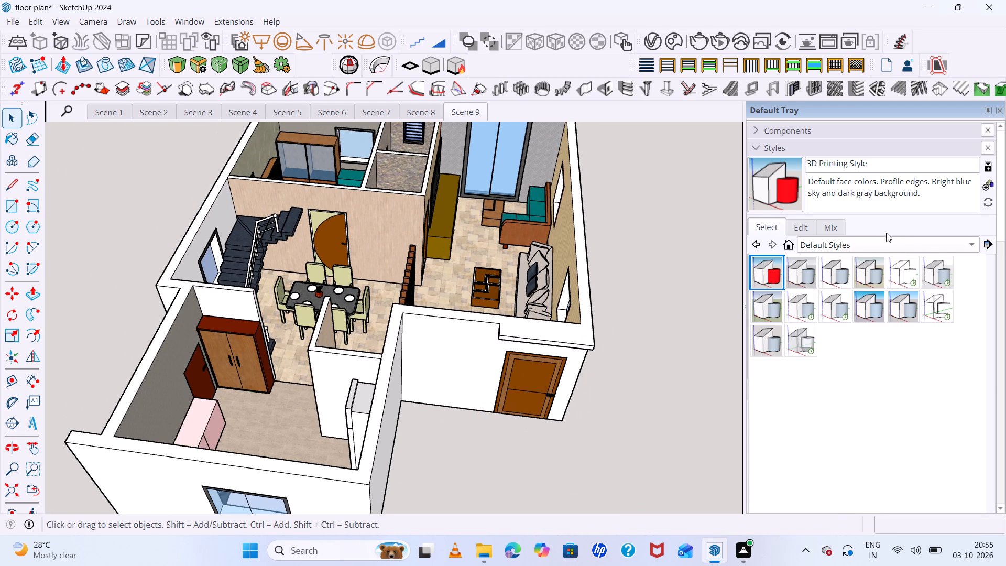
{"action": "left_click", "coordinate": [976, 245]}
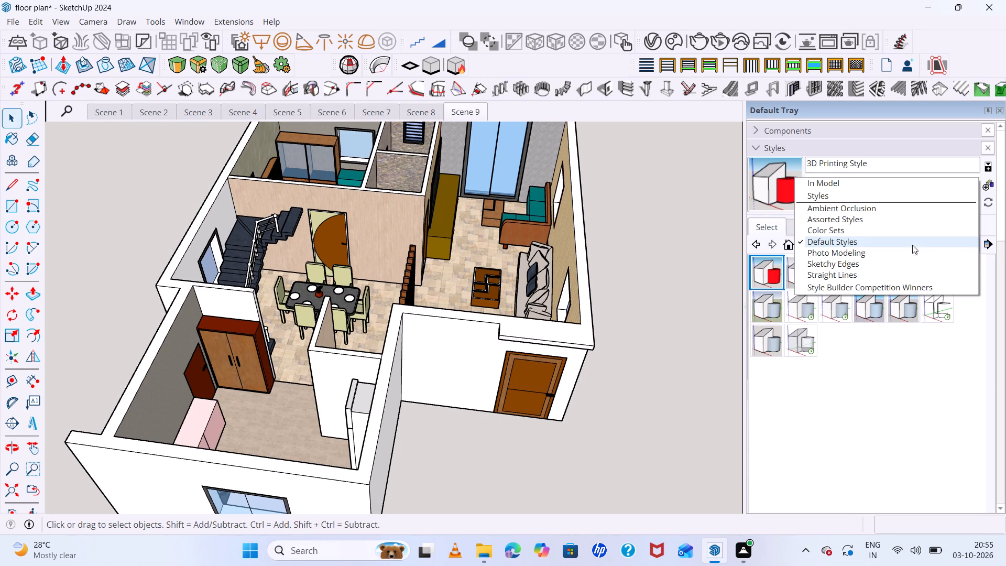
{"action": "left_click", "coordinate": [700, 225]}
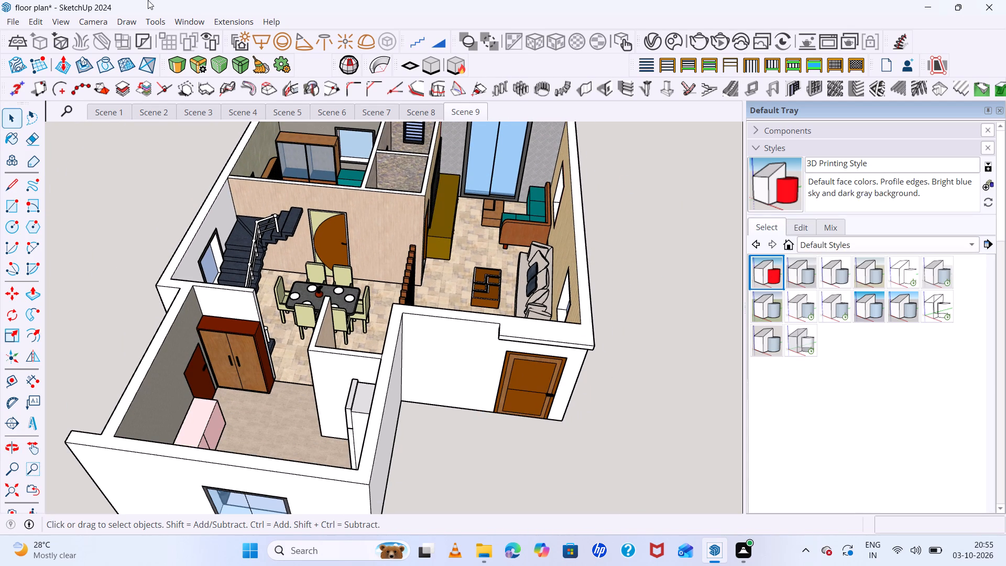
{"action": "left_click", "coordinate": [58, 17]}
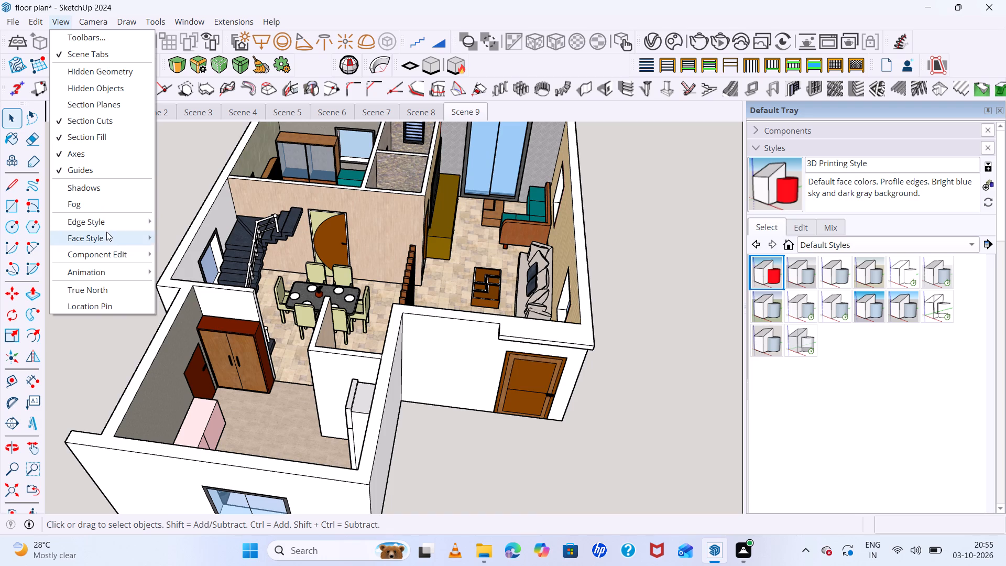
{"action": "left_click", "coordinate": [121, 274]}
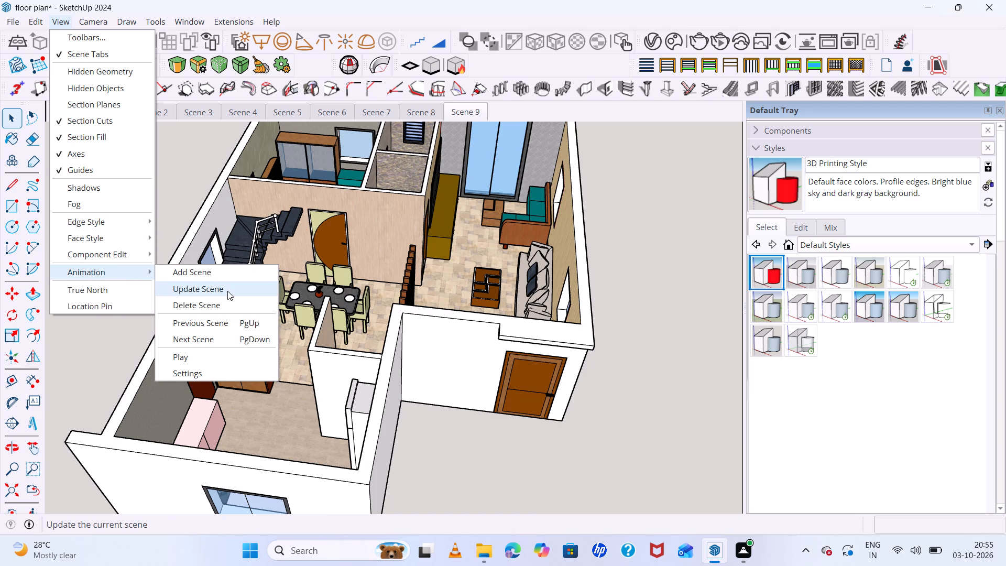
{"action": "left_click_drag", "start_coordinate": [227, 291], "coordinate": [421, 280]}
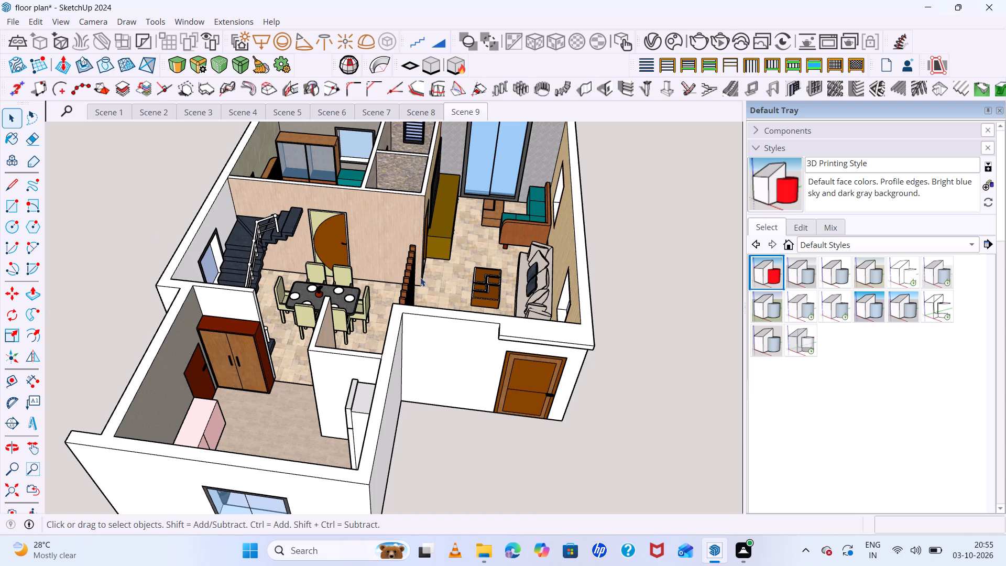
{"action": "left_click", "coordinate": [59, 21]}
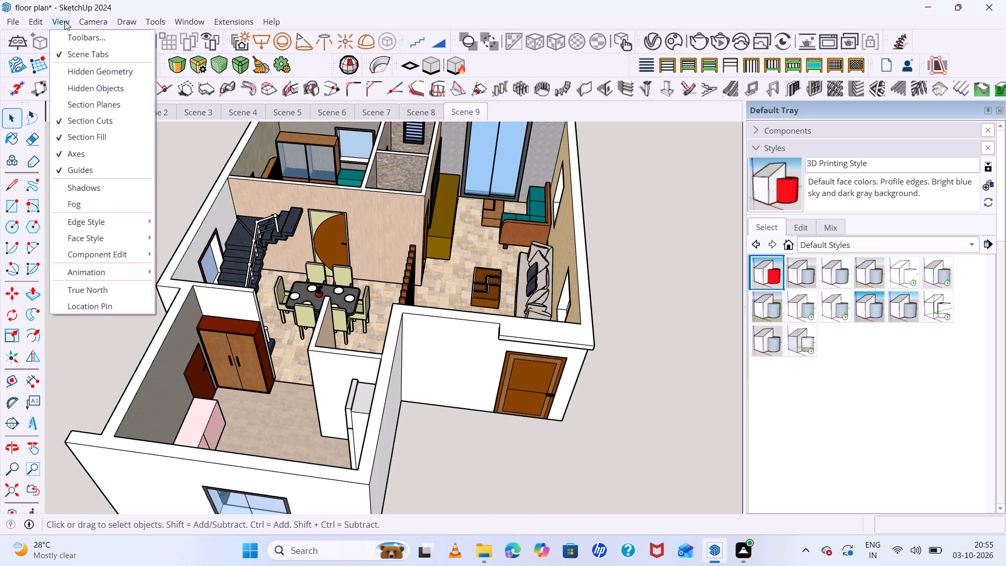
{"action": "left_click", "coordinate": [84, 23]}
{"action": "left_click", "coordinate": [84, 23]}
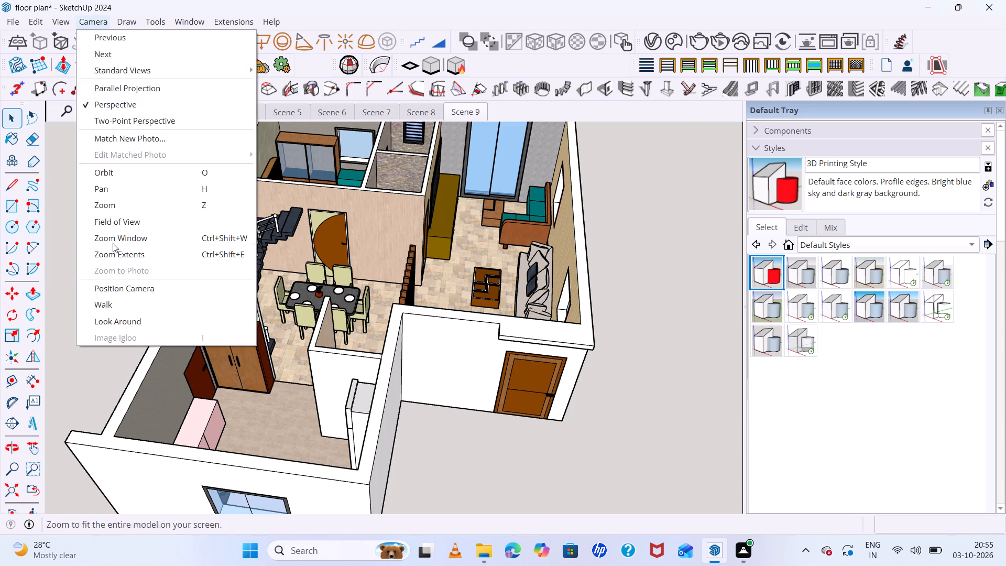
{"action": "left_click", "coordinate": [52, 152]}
Play the animation through the saved scenes.
{"action": "left_click", "coordinate": [65, 20]}
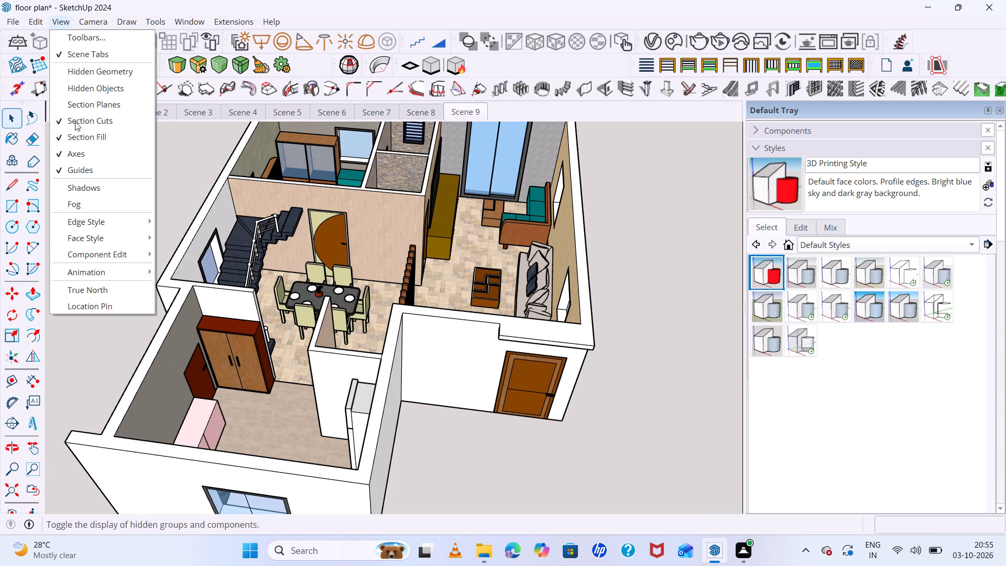
{"action": "left_click", "coordinate": [114, 269]}
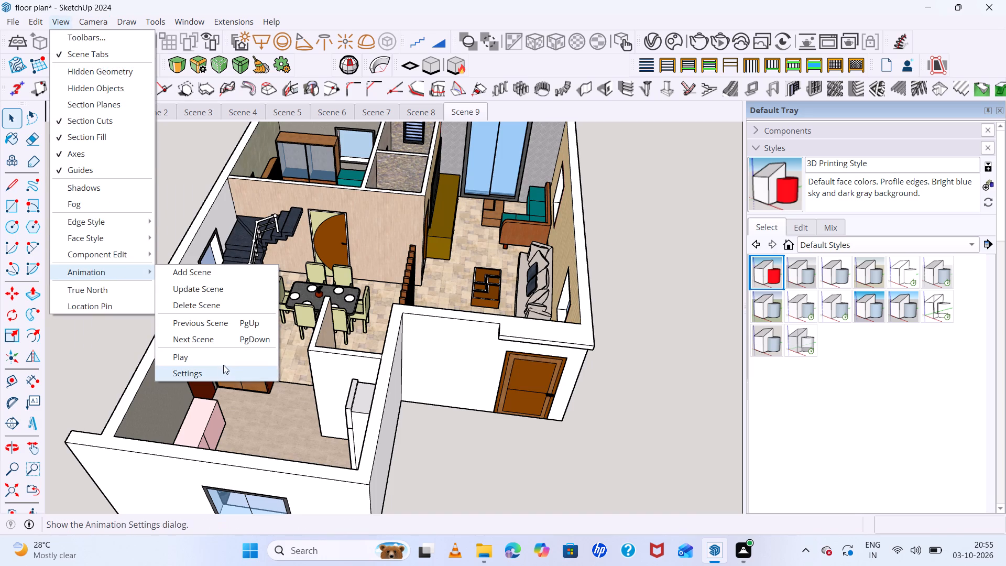
{"action": "left_click", "coordinate": [223, 360]}
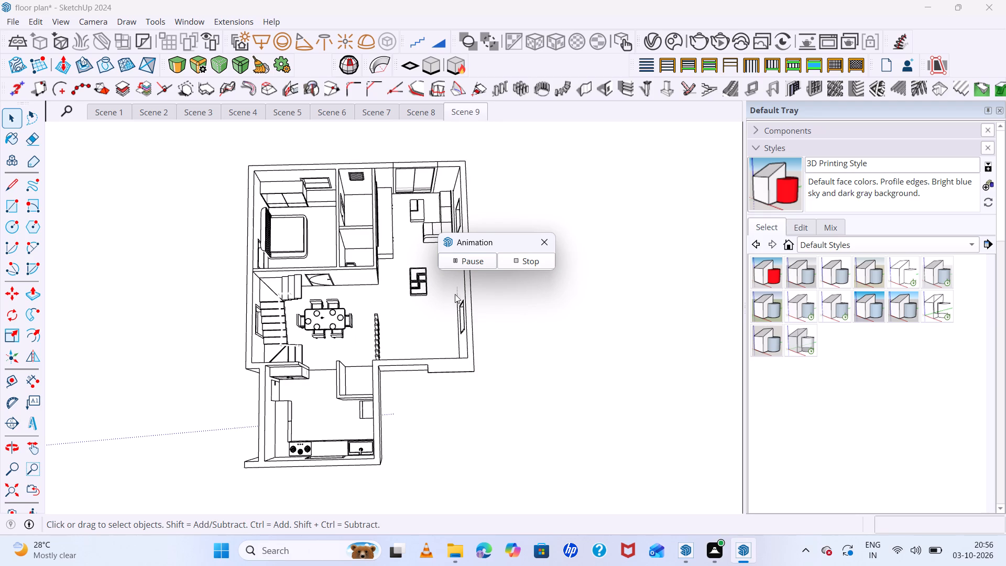
Stop the scene animation playback.
{"action": "left_click", "coordinate": [519, 261]}
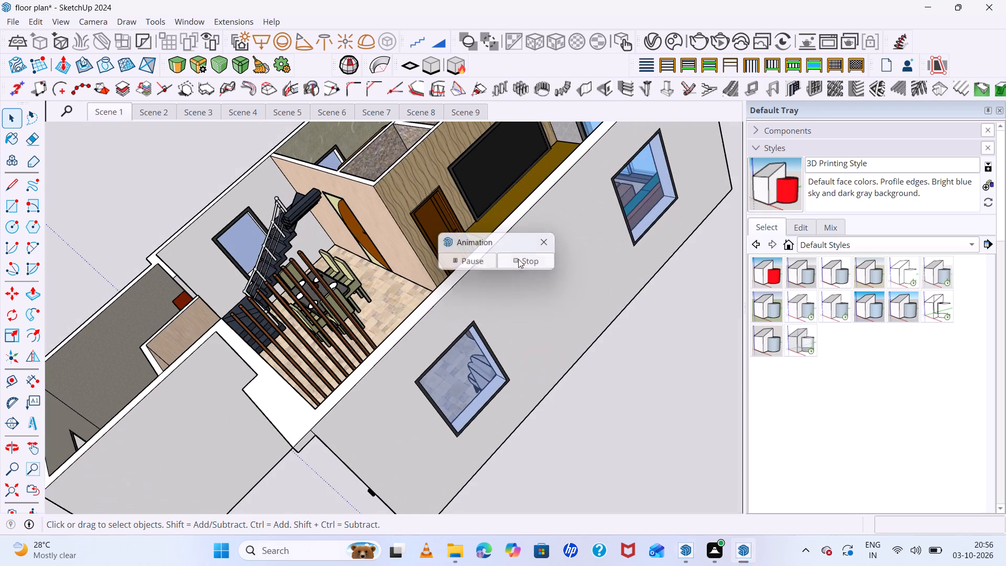
{"action": "scroll", "coordinate": [422, 251], "scroll_direction": "down", "scroll_amount": 4}
Delete Scene 9, the duplicate overhead view of the house.
{"action": "left_click", "coordinate": [427, 113]}
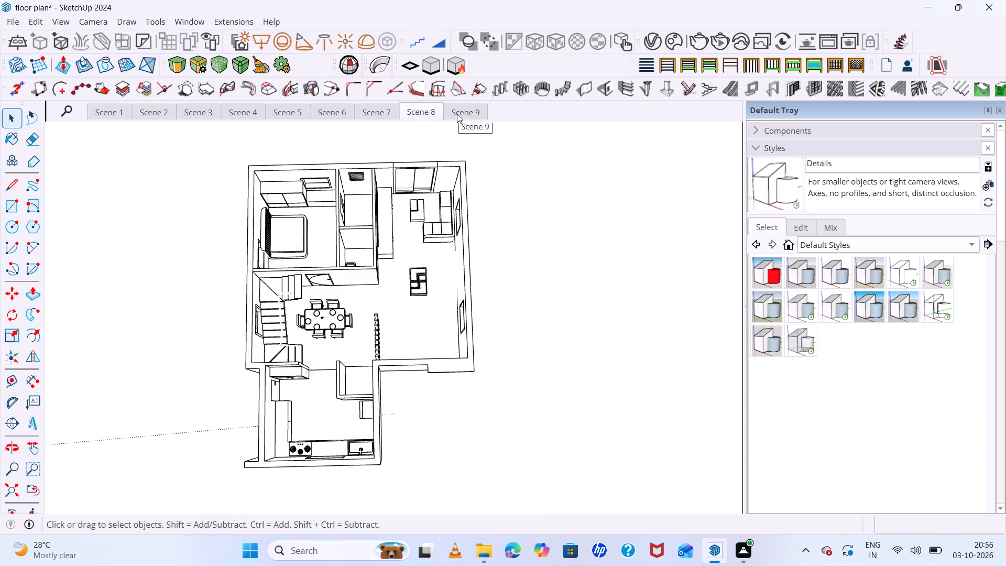
{"action": "left_click", "coordinate": [457, 114]}
{"action": "right_click", "coordinate": [457, 114]}
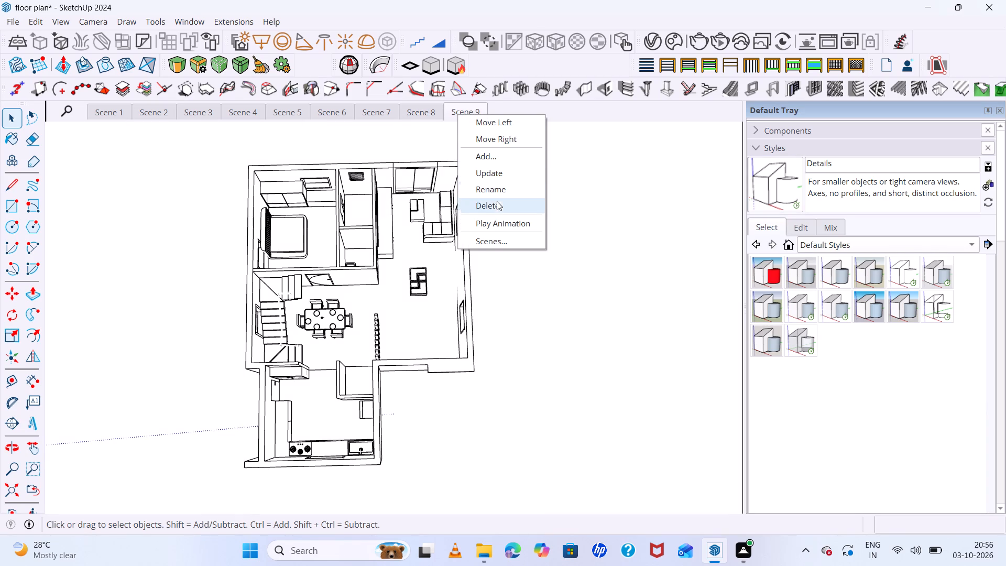
{"action": "left_click", "coordinate": [499, 206]}
{"action": "scroll", "coordinate": [488, 209], "scroll_direction": "down", "scroll_amount": 1}
{"action": "left_click", "coordinate": [500, 284]}
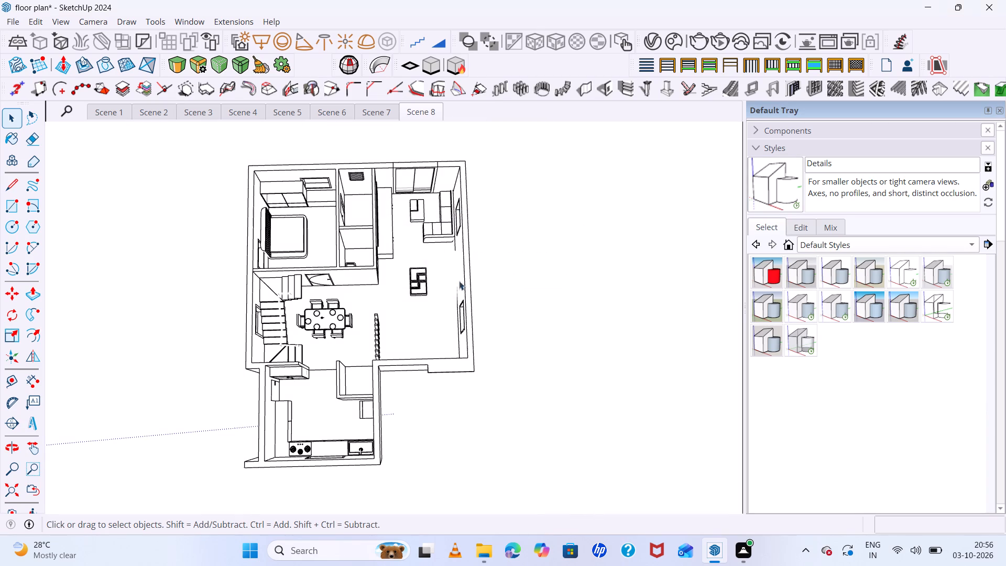
Update Scene 8 with an angled bird's-eye view of the whole house from the entrance side, in the Details style.
{"action": "scroll", "coordinate": [418, 275], "scroll_direction": "down", "scroll_amount": 4}
{"action": "scroll", "coordinate": [443, 291], "scroll_direction": "up", "scroll_amount": 2}
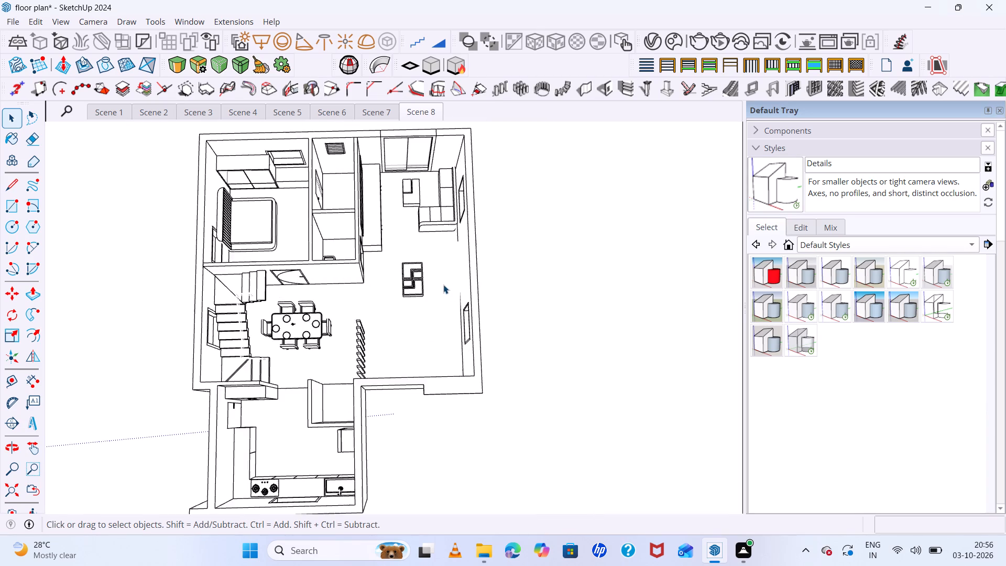
{"action": "scroll", "coordinate": [443, 285], "scroll_direction": "up", "scroll_amount": 1}
{"action": "scroll", "coordinate": [443, 275], "scroll_direction": "down", "scroll_amount": 5}
{"action": "scroll", "coordinate": [350, 312], "scroll_direction": "up", "scroll_amount": 4}
{"action": "middle_click_drag", "start_coordinate": [338, 302], "coordinate": [255, 227]}
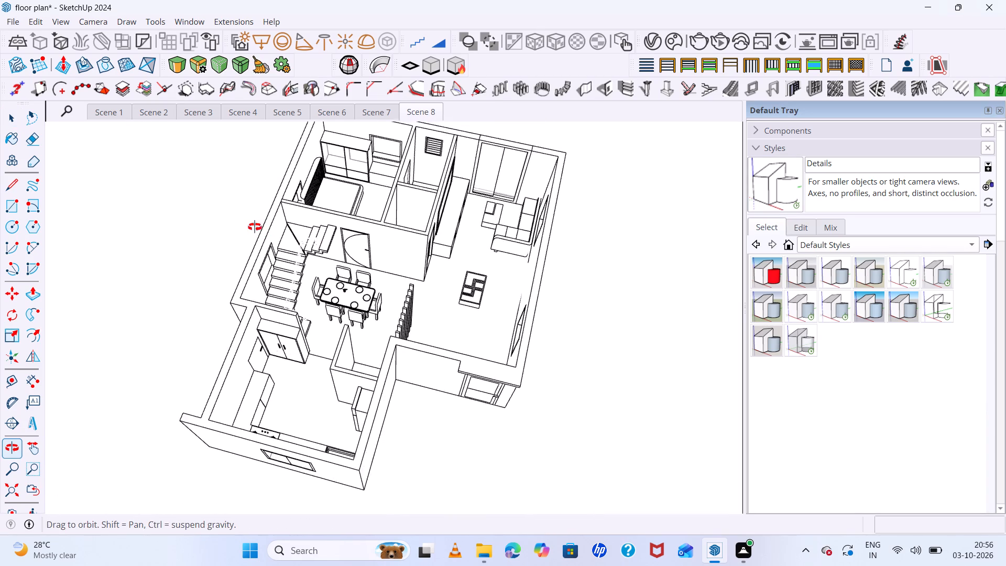
{"action": "middle_click_drag", "start_coordinate": [255, 227], "coordinate": [60, 128]}
{"action": "scroll", "coordinate": [295, 300], "scroll_direction": "up", "scroll_amount": 3}
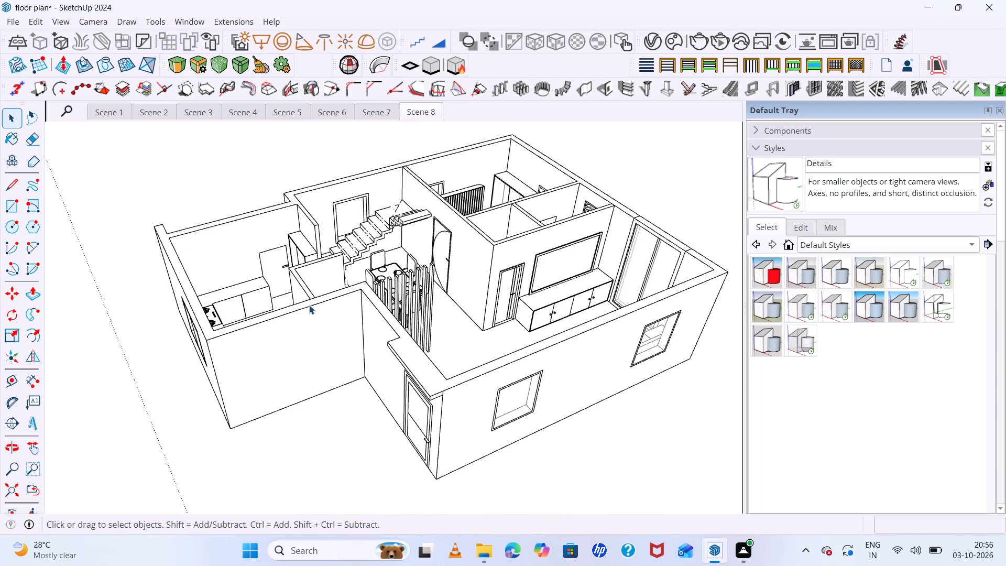
{"action": "scroll", "coordinate": [309, 305], "scroll_direction": "up", "scroll_amount": 6}
{"action": "scroll", "coordinate": [301, 267], "scroll_direction": "down", "scroll_amount": 5}
{"action": "middle_click_drag", "start_coordinate": [434, 323], "coordinate": [469, 372]}
{"action": "scroll", "coordinate": [404, 299], "scroll_direction": "down", "scroll_amount": 10}
{"action": "middle_click_drag", "start_coordinate": [475, 319], "coordinate": [484, 351]}
{"action": "scroll", "coordinate": [515, 249], "scroll_direction": "up", "scroll_amount": 5}
{"action": "middle_click_drag", "start_coordinate": [510, 245], "coordinate": [519, 271]}
{"action": "scroll", "coordinate": [385, 114], "scroll_direction": "up", "scroll_amount": 3}
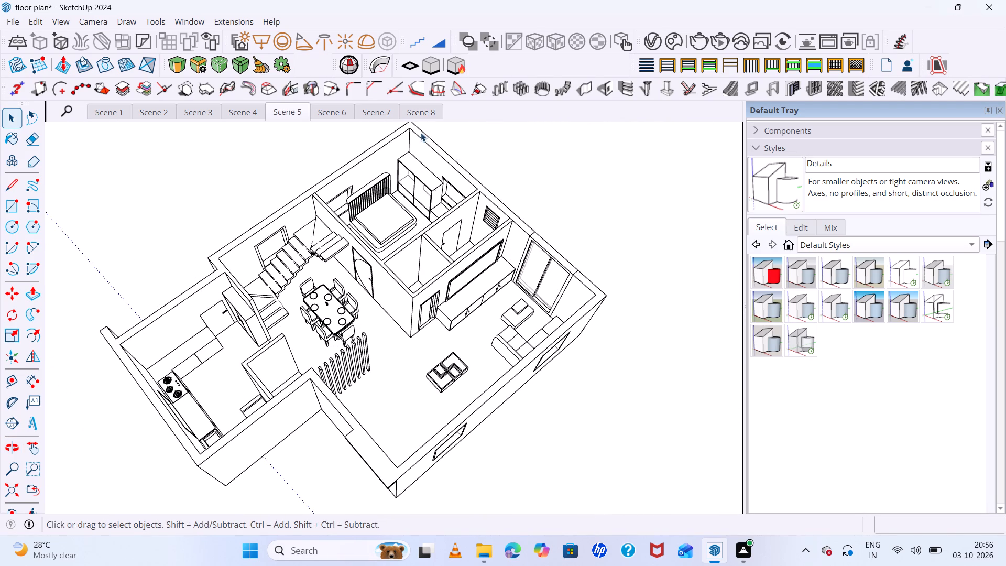
{"action": "middle_click_drag", "start_coordinate": [451, 141], "coordinate": [437, 104]}
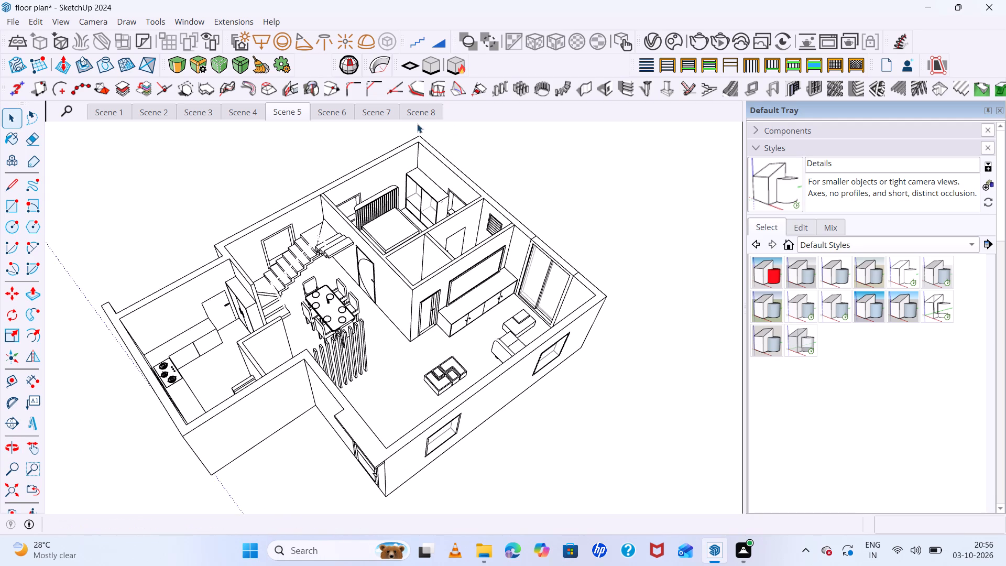
{"action": "scroll", "coordinate": [417, 124], "scroll_direction": "up", "scroll_amount": 3}
{"action": "scroll", "coordinate": [416, 129], "scroll_direction": "down", "scroll_amount": 3}
{"action": "middle_click_drag", "start_coordinate": [418, 135], "coordinate": [417, 123]}
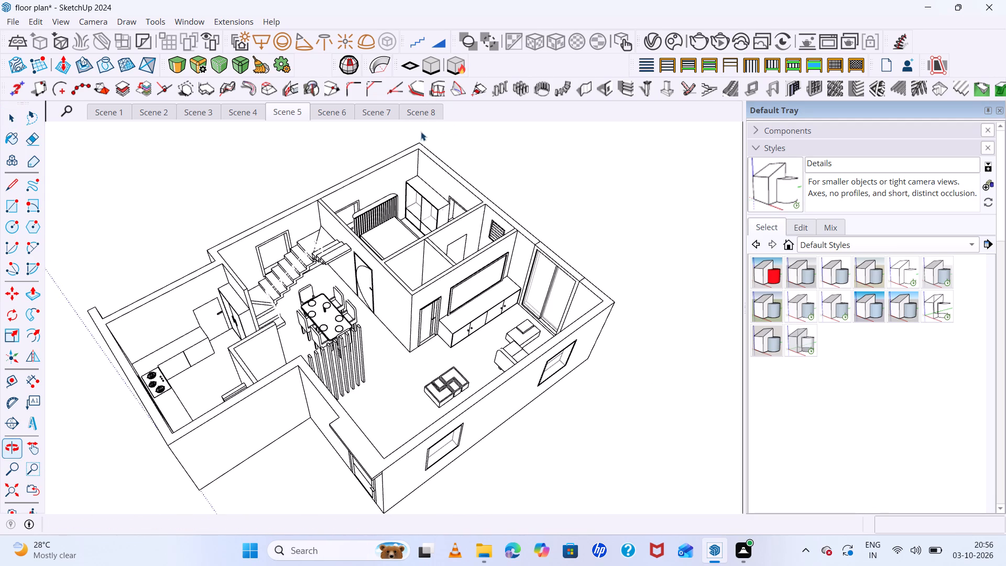
{"action": "middle_click_drag", "start_coordinate": [536, 303], "coordinate": [566, 306]}
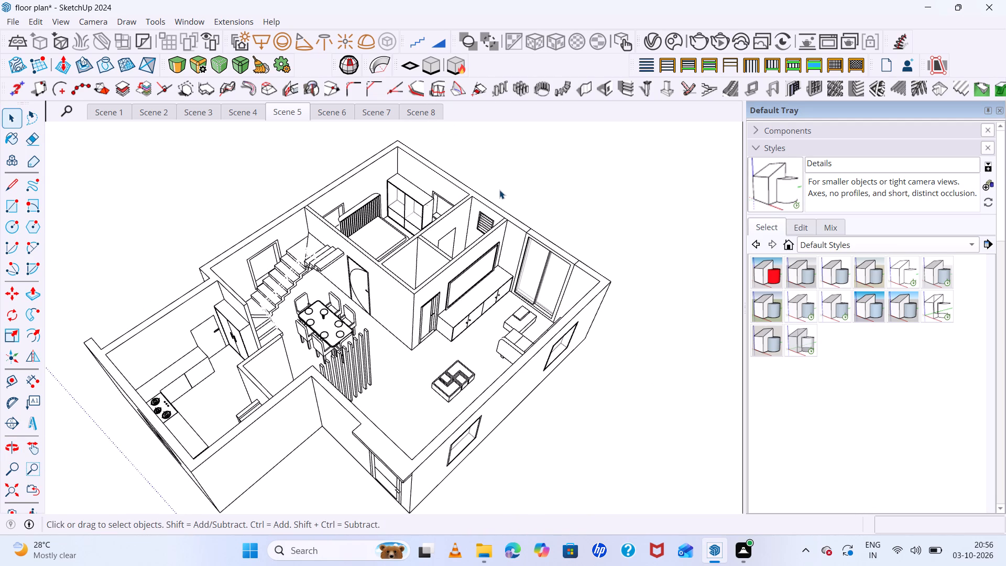
{"action": "right_click", "coordinate": [435, 113]}
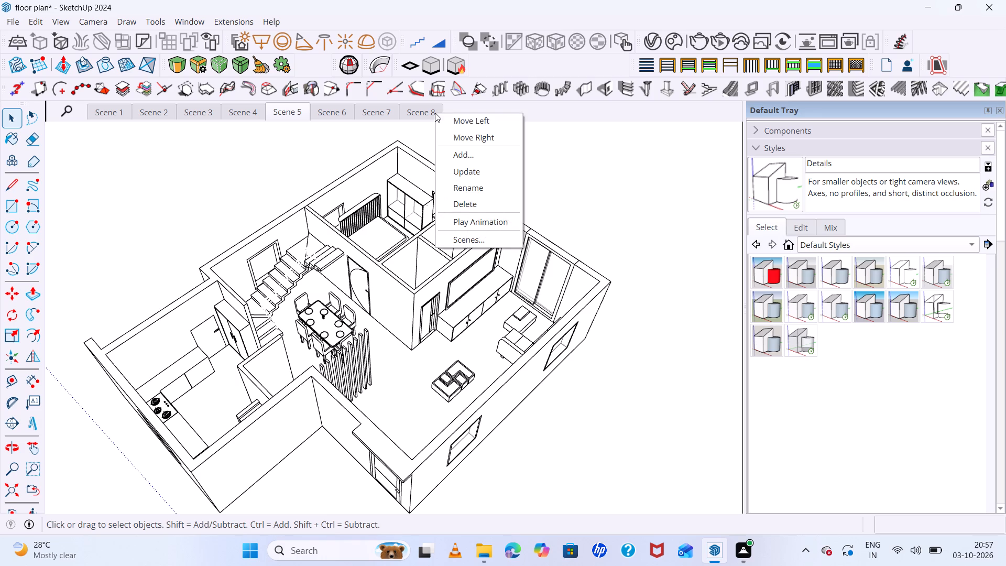
{"action": "left_click", "coordinate": [472, 168]}
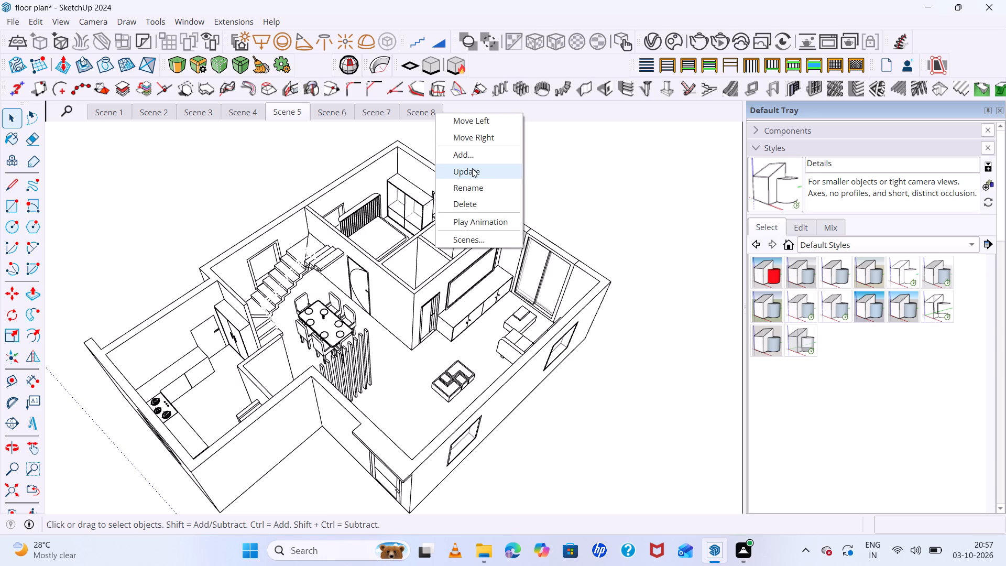
Review the saved scenes one by one from Scene 7 back to Scene 1.
{"action": "left_click", "coordinate": [377, 112]}
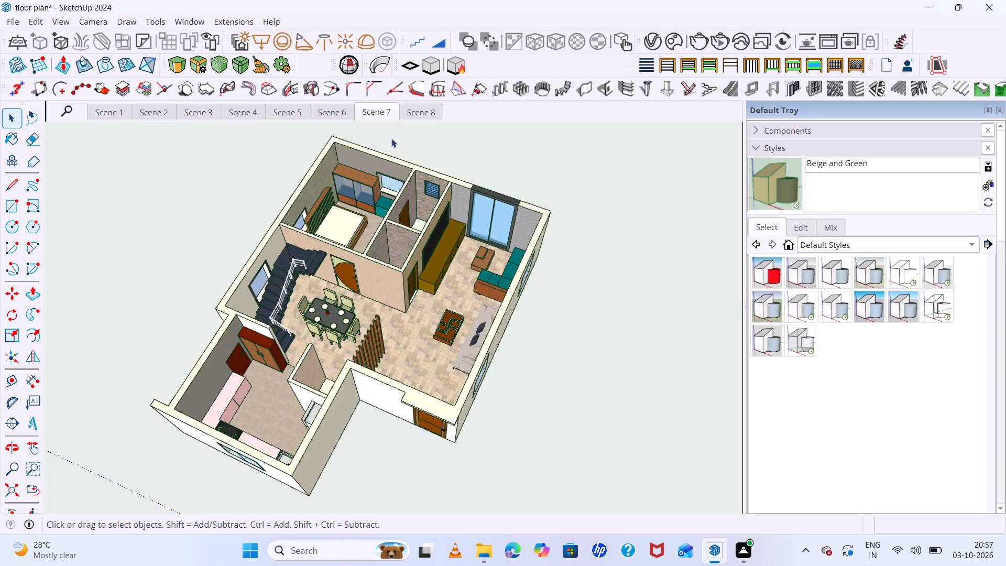
{"action": "left_click", "coordinate": [340, 110]}
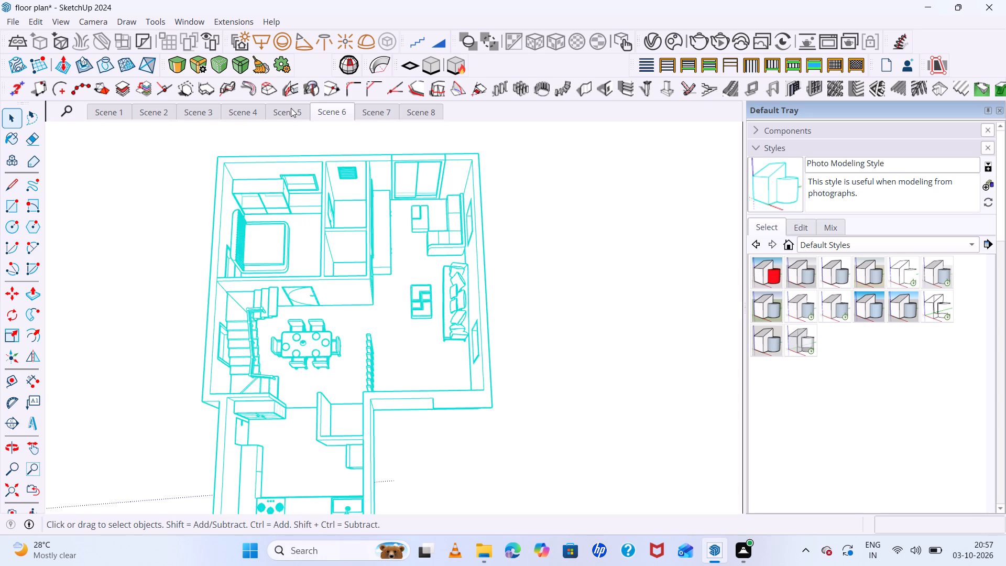
{"action": "left_click", "coordinate": [291, 108]}
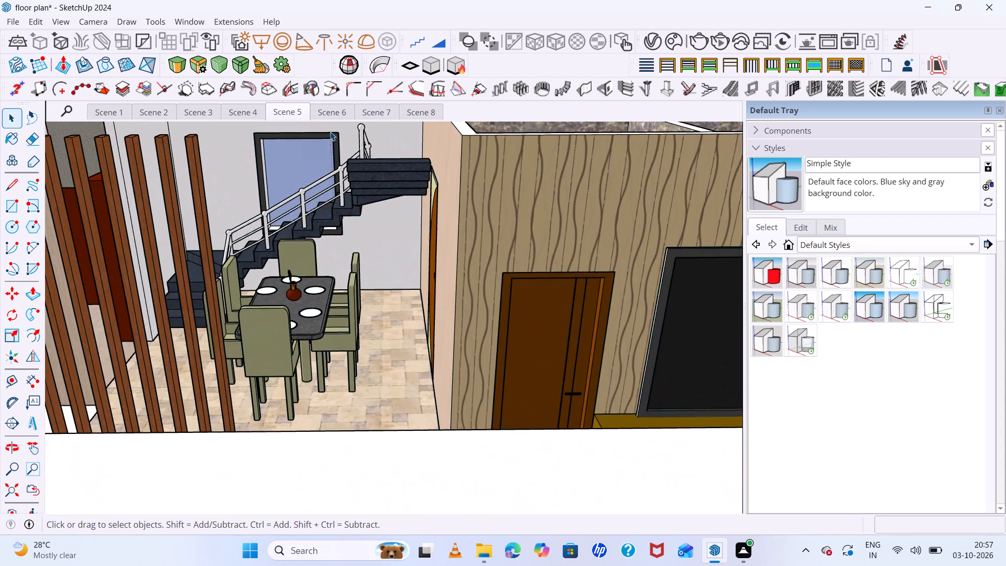
{"action": "left_click", "coordinate": [260, 108]}
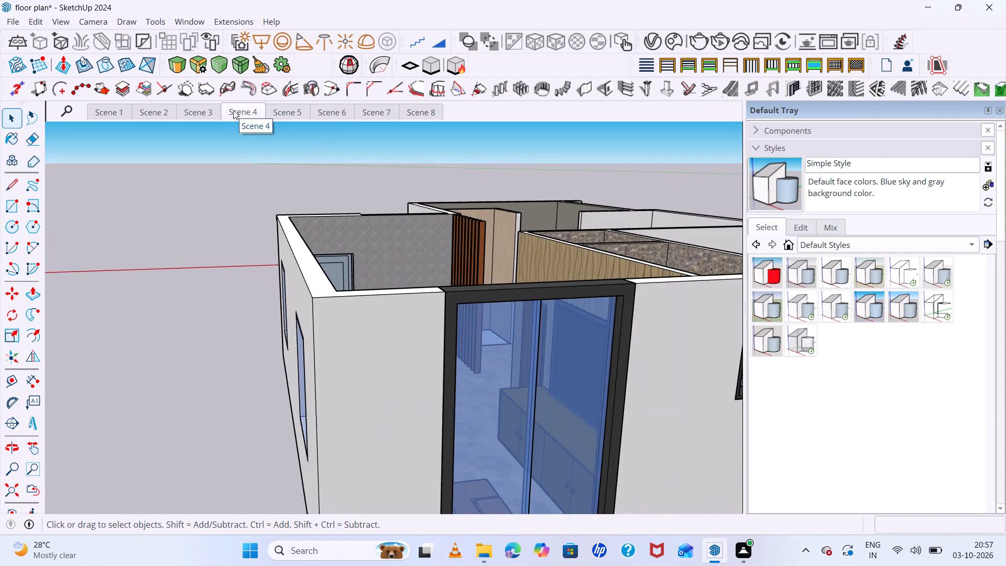
{"action": "left_click", "coordinate": [196, 106]}
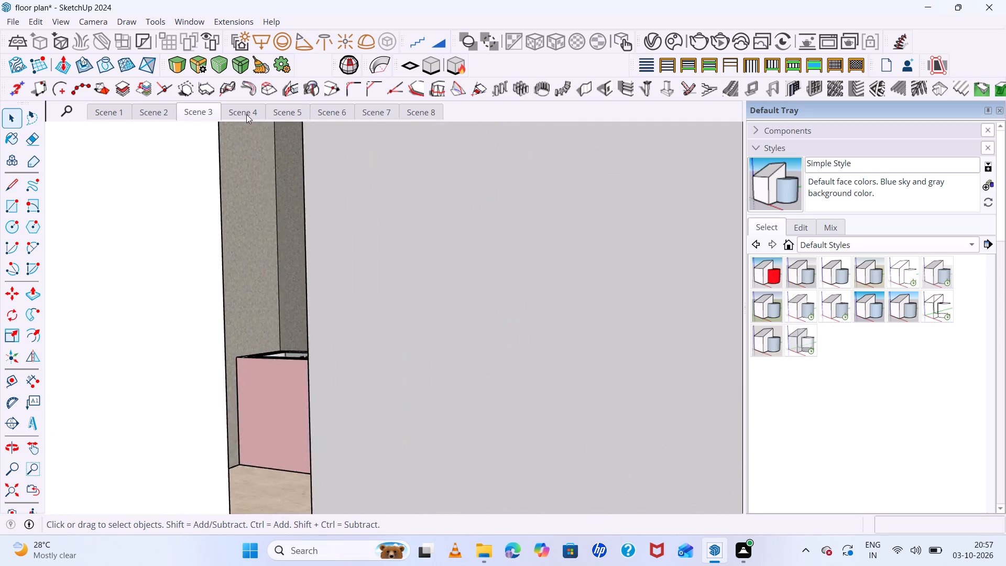
{"action": "left_click", "coordinate": [169, 112]}
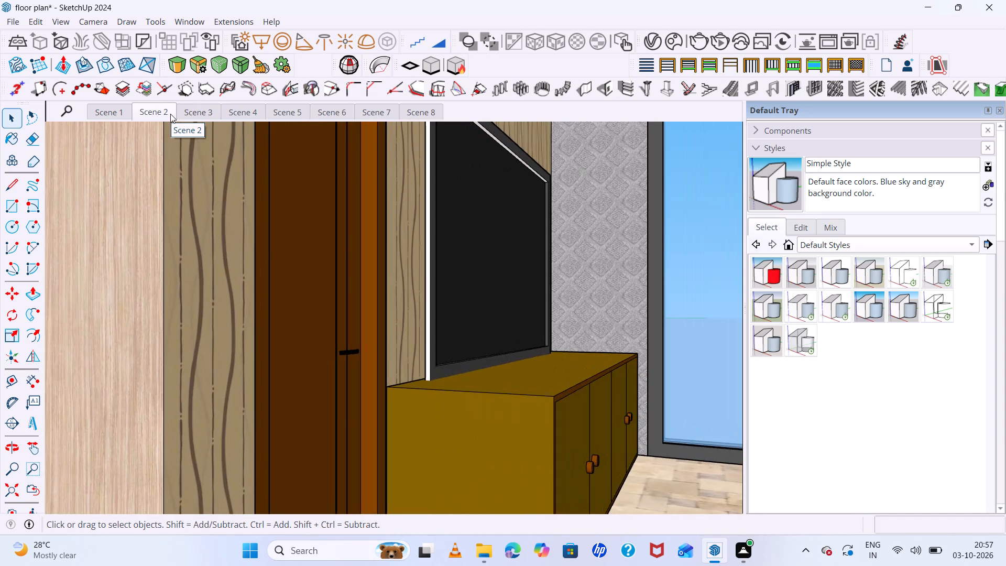
{"action": "left_click", "coordinate": [118, 114]}
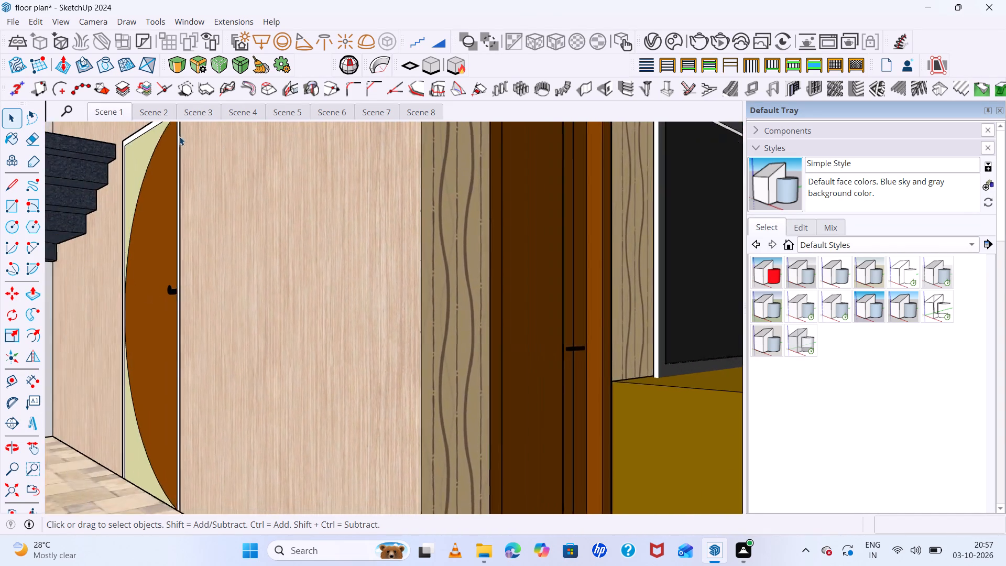
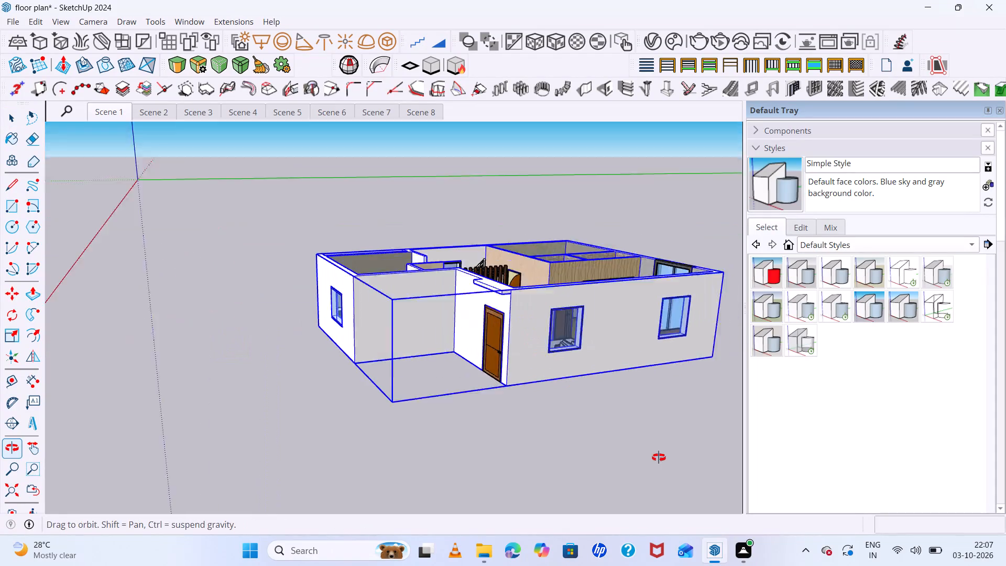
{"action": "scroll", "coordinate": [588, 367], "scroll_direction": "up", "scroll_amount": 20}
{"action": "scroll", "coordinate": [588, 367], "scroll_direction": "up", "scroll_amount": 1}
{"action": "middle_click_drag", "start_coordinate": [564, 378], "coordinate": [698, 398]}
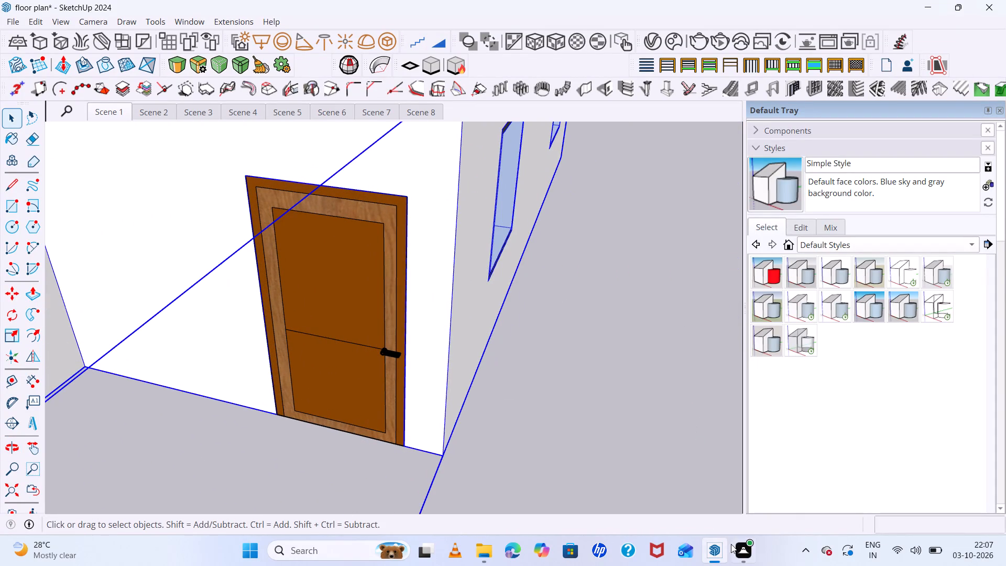
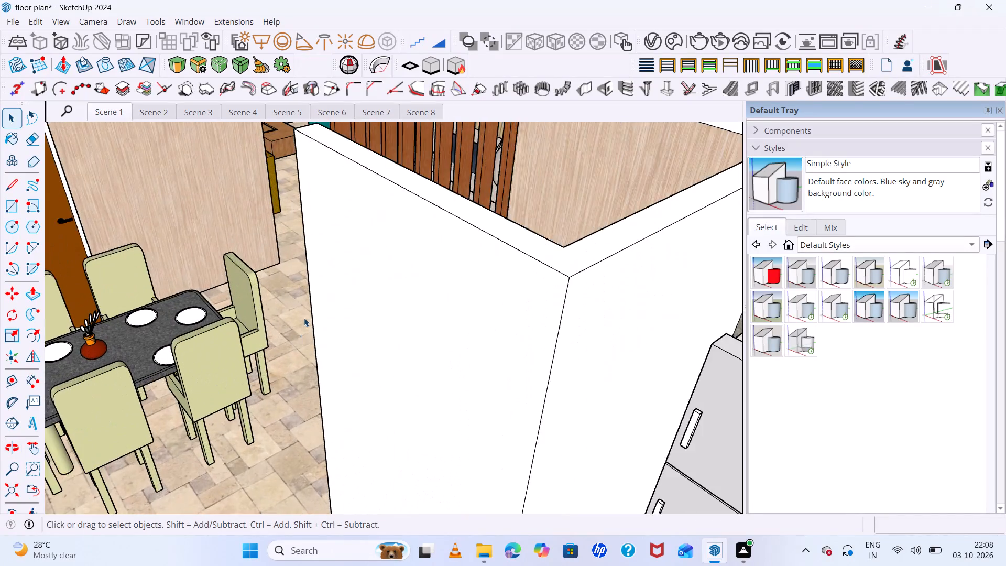
Examine the furnished house interior from above, covering the dining, living and bedroom areas and the staircase.
{"action": "scroll", "coordinate": [304, 318], "scroll_direction": "down", "scroll_amount": 7}
{"action": "scroll", "coordinate": [309, 291], "scroll_direction": "down", "scroll_amount": 14}
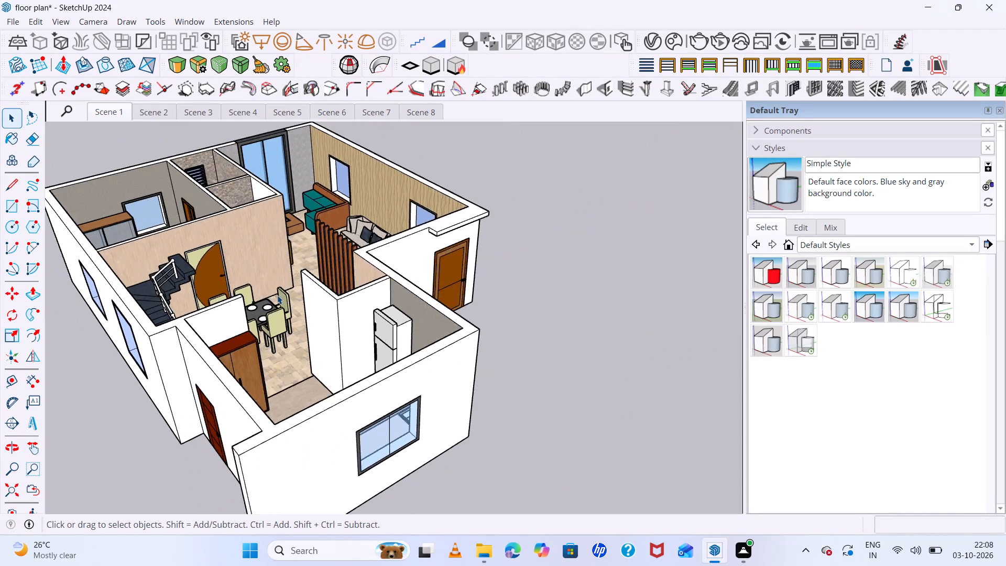
{"action": "middle_click_drag", "start_coordinate": [527, 319], "coordinate": [417, 345]}
{"action": "scroll", "coordinate": [365, 253], "scroll_direction": "up", "scroll_amount": 6}
{"action": "scroll", "coordinate": [384, 265], "scroll_direction": "down", "scroll_amount": 7}
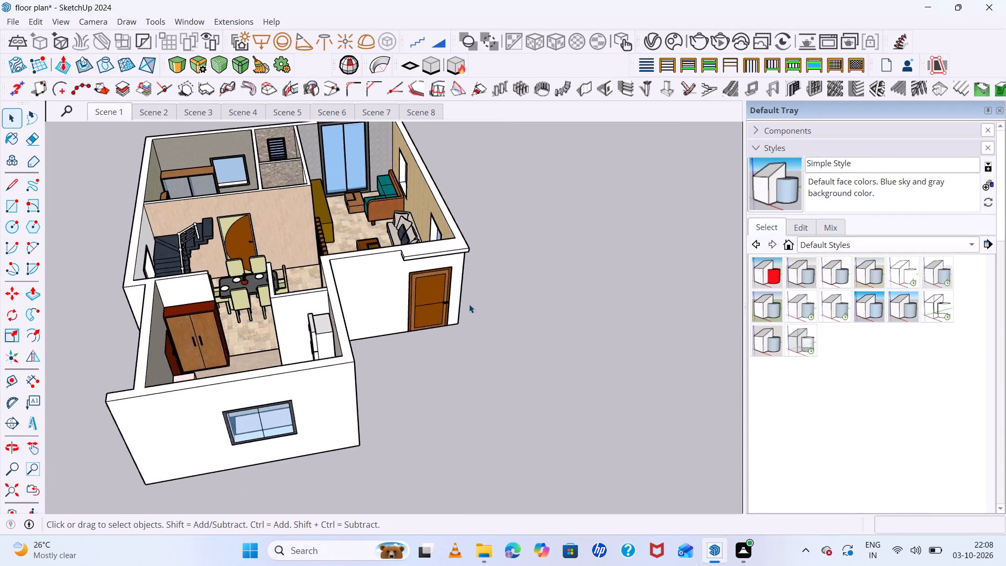
{"action": "scroll", "coordinate": [469, 304], "scroll_direction": "down", "scroll_amount": 4}
{"action": "middle_click_drag", "start_coordinate": [492, 318], "coordinate": [481, 385]}
{"action": "scroll", "coordinate": [329, 188], "scroll_direction": "up", "scroll_amount": 11}
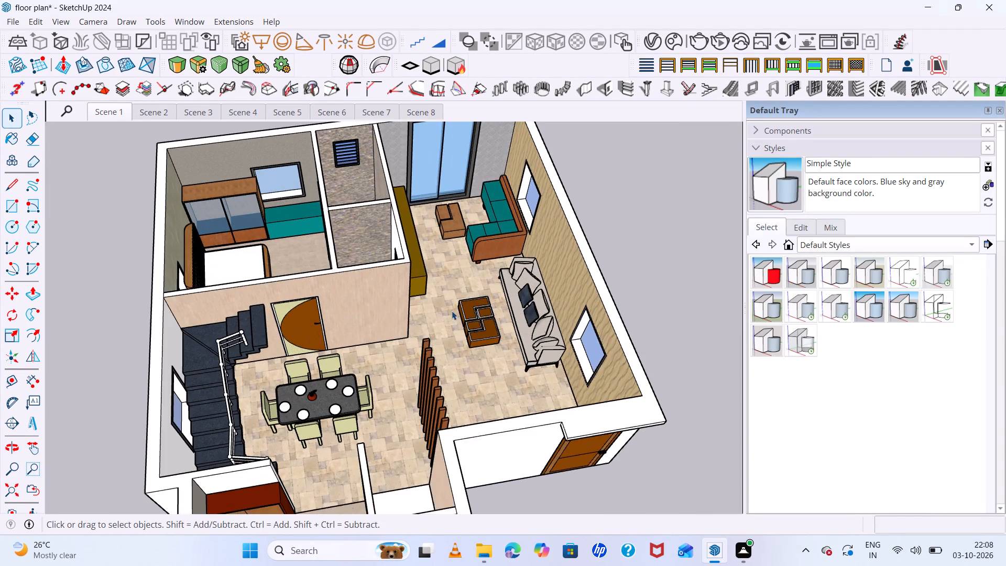
{"action": "scroll", "coordinate": [452, 311], "scroll_direction": "up", "scroll_amount": 2}
{"action": "middle_click_drag", "start_coordinate": [466, 315], "coordinate": [451, 346]}
{"action": "middle_click", "coordinate": [449, 346]}
{"action": "scroll", "coordinate": [401, 323], "scroll_direction": "down", "scroll_amount": 7}
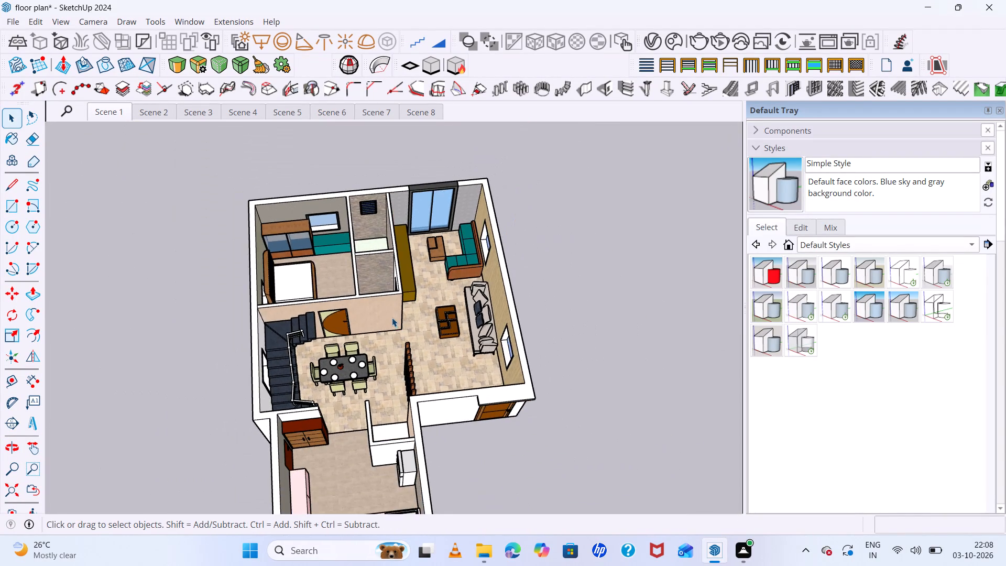
{"action": "scroll", "coordinate": [392, 318], "scroll_direction": "up", "scroll_amount": 6}
{"action": "middle_click_drag", "start_coordinate": [392, 315], "coordinate": [400, 284]}
{"action": "scroll", "coordinate": [400, 284], "scroll_direction": "down", "scroll_amount": 6}
{"action": "middle_click_drag", "start_coordinate": [452, 320], "coordinate": [297, 310]}
{"action": "scroll", "coordinate": [298, 311], "scroll_direction": "up", "scroll_amount": 6}
{"action": "scroll", "coordinate": [298, 311], "scroll_direction": "down", "scroll_amount": 4}
{"action": "middle_click_drag", "start_coordinate": [320, 313], "coordinate": [305, 297]}
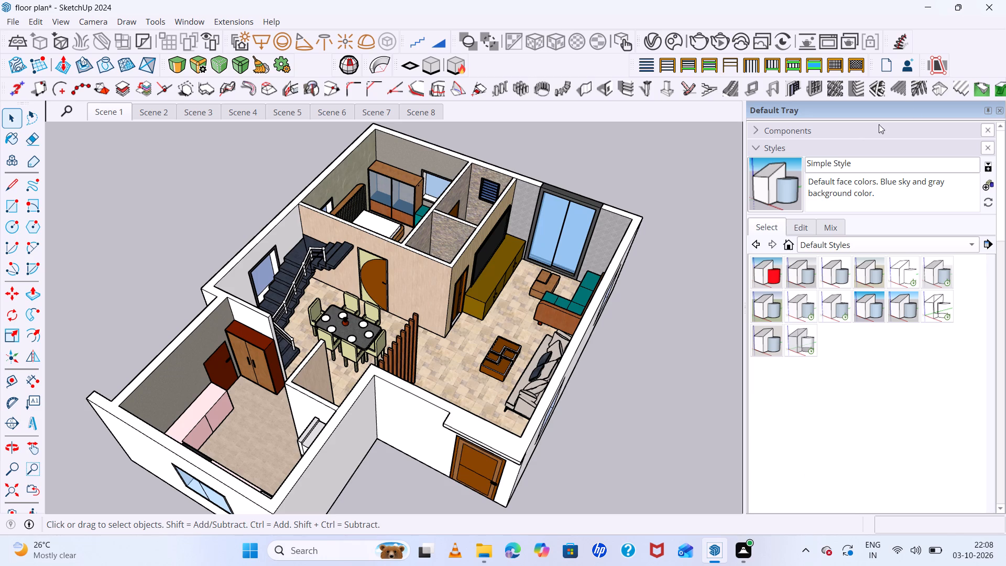
Inspect the house exterior from several sides, including the walls with the stair window and the red-brown door.
{"action": "scroll", "coordinate": [522, 274], "scroll_direction": "down", "scroll_amount": 9}
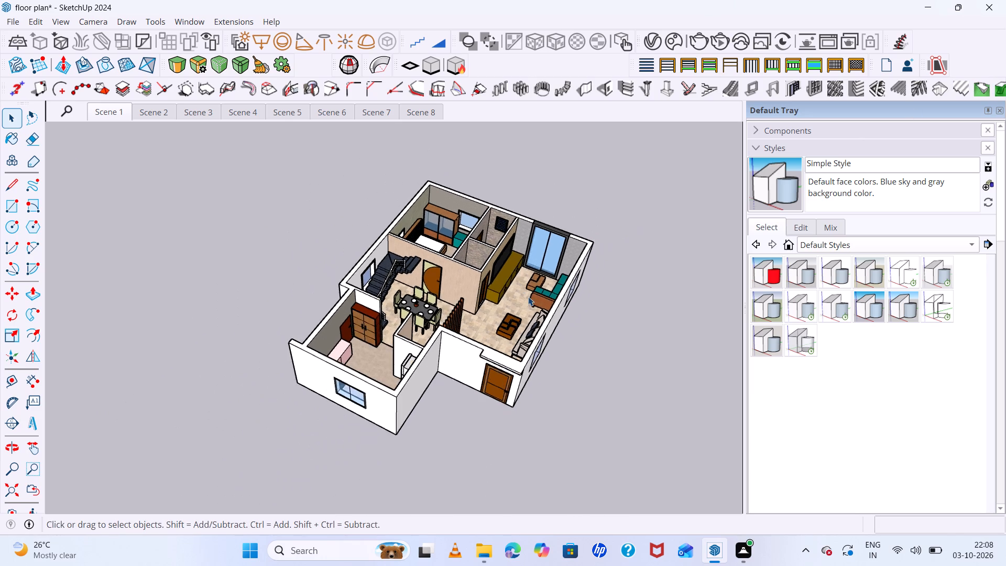
{"action": "middle_click_drag", "start_coordinate": [581, 320], "coordinate": [779, 345]}
{"action": "scroll", "coordinate": [448, 372], "scroll_direction": "up", "scroll_amount": 10}
{"action": "middle_click_drag", "start_coordinate": [437, 351], "coordinate": [577, 257]}
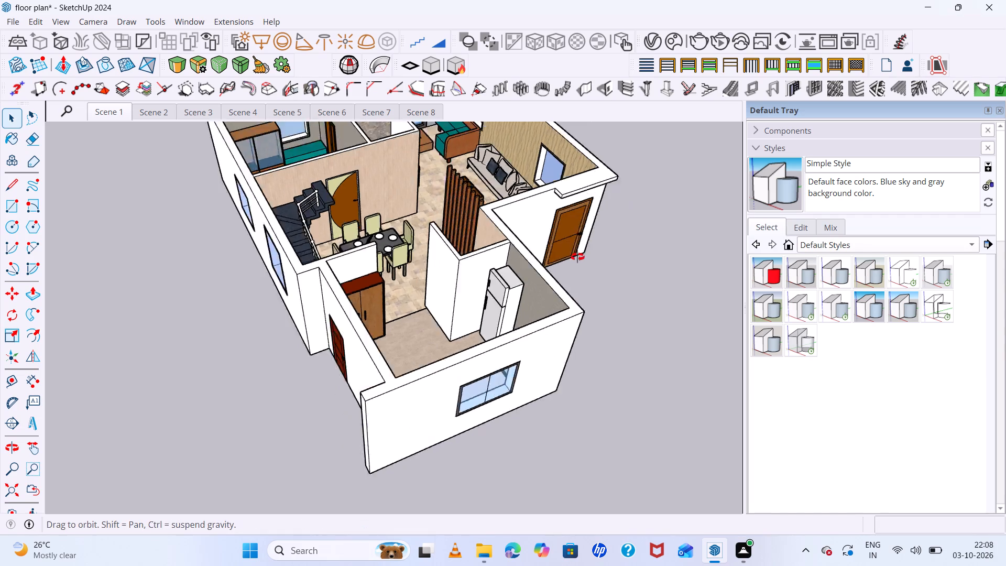
{"action": "middle_click_drag", "start_coordinate": [577, 257], "coordinate": [637, 208]}
{"action": "scroll", "coordinate": [427, 331], "scroll_direction": "up", "scroll_amount": 12}
{"action": "middle_click_drag", "start_coordinate": [255, 320], "coordinate": [458, 301]}
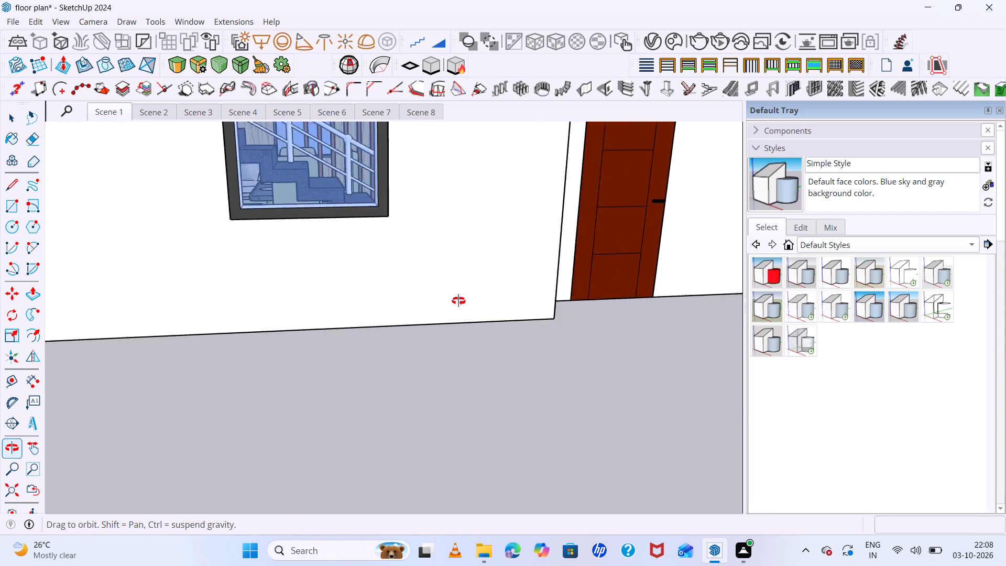
{"action": "middle_click_drag", "start_coordinate": [458, 301], "coordinate": [485, 367]}
{"action": "scroll", "coordinate": [482, 356], "scroll_direction": "down", "scroll_amount": 20}
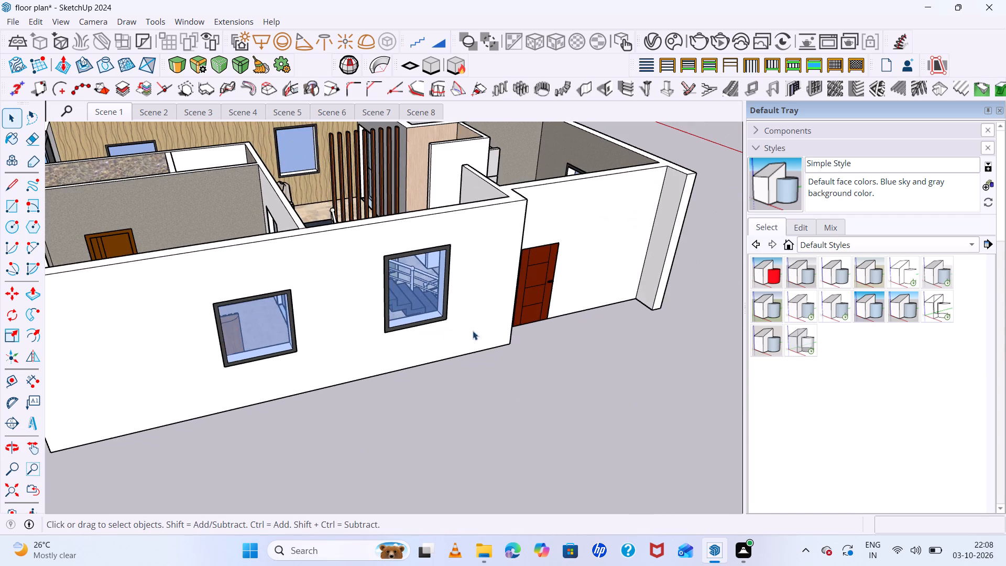
{"action": "middle_click_drag", "start_coordinate": [504, 361], "coordinate": [538, 386]}
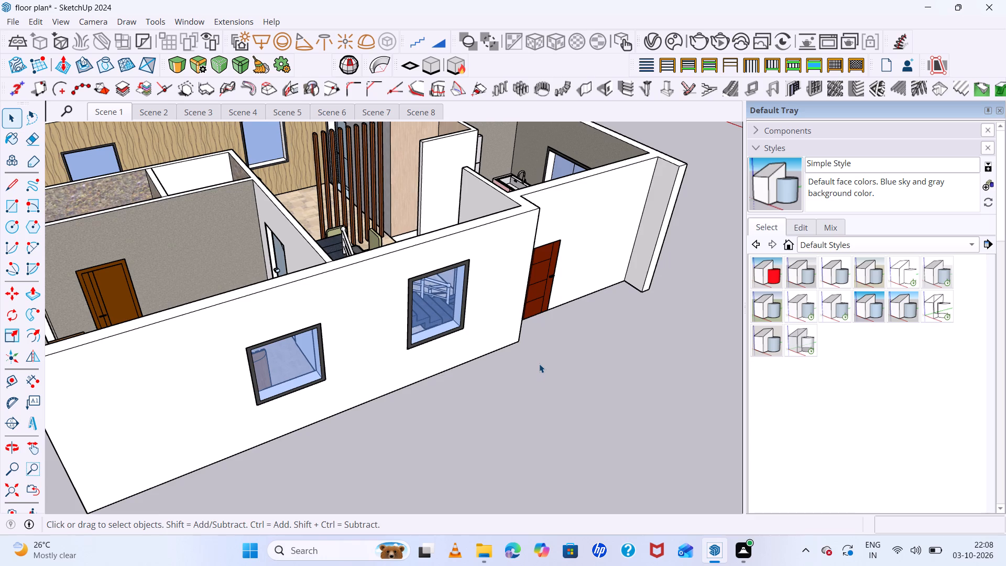
{"action": "scroll", "coordinate": [526, 361], "scroll_direction": "down", "scroll_amount": 12}
{"action": "middle_click_drag", "start_coordinate": [342, 357], "coordinate": [556, 419]}
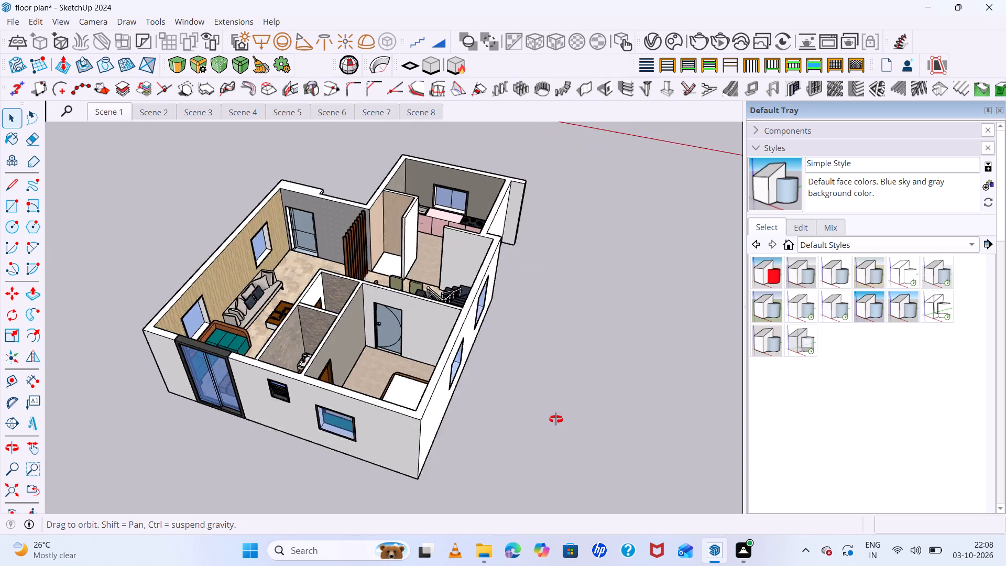
{"action": "middle_click_drag", "start_coordinate": [556, 419], "coordinate": [15, 411]}
Examine the dining area, wooden slat partition, kitchen and entrance side of the house from raised angles.
{"action": "middle_click", "coordinate": [501, 309]}
{"action": "scroll", "coordinate": [501, 309], "scroll_direction": "up", "scroll_amount": 10}
{"action": "middle_click_drag", "start_coordinate": [481, 318], "coordinate": [531, 344]}
{"action": "scroll", "coordinate": [316, 264], "scroll_direction": "up", "scroll_amount": 3}
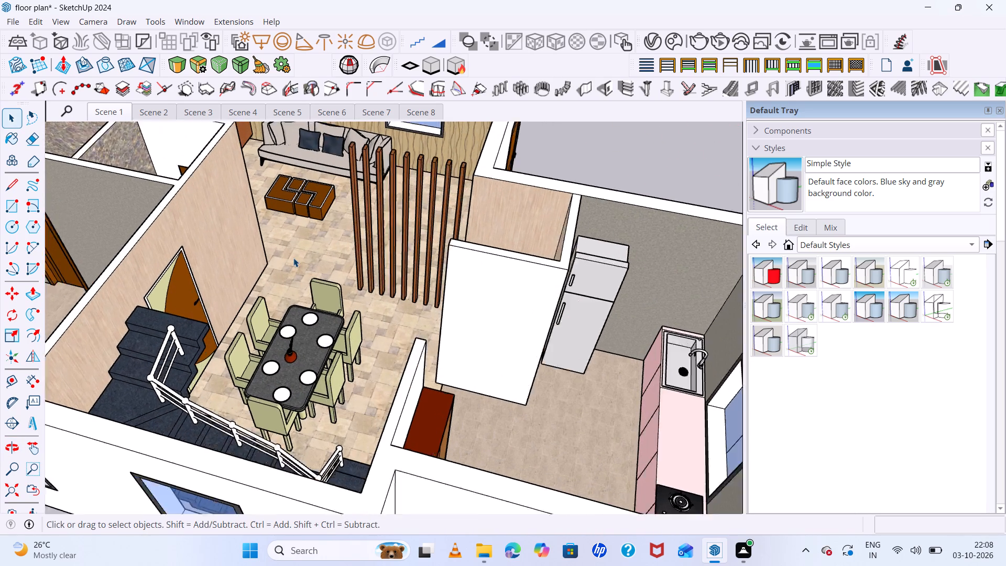
{"action": "scroll", "coordinate": [293, 258], "scroll_direction": "up", "scroll_amount": 8}
{"action": "scroll", "coordinate": [393, 311], "scroll_direction": "up", "scroll_amount": 5}
{"action": "scroll", "coordinate": [441, 306], "scroll_direction": "down", "scroll_amount": 6}
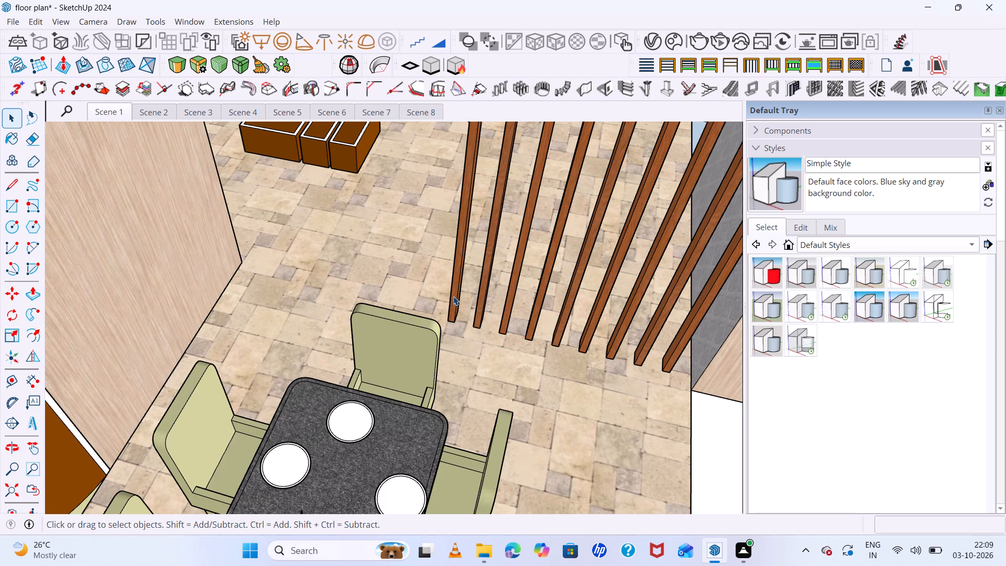
{"action": "scroll", "coordinate": [464, 290], "scroll_direction": "down", "scroll_amount": 7}
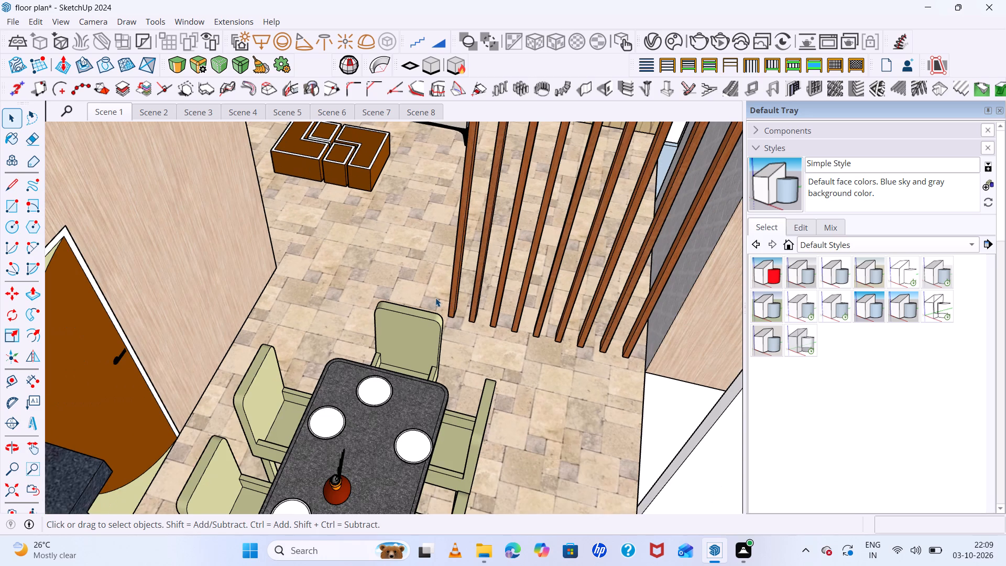
{"action": "scroll", "coordinate": [447, 304], "scroll_direction": "down", "scroll_amount": 20}
{"action": "scroll", "coordinate": [447, 304], "scroll_direction": "down", "scroll_amount": 10}
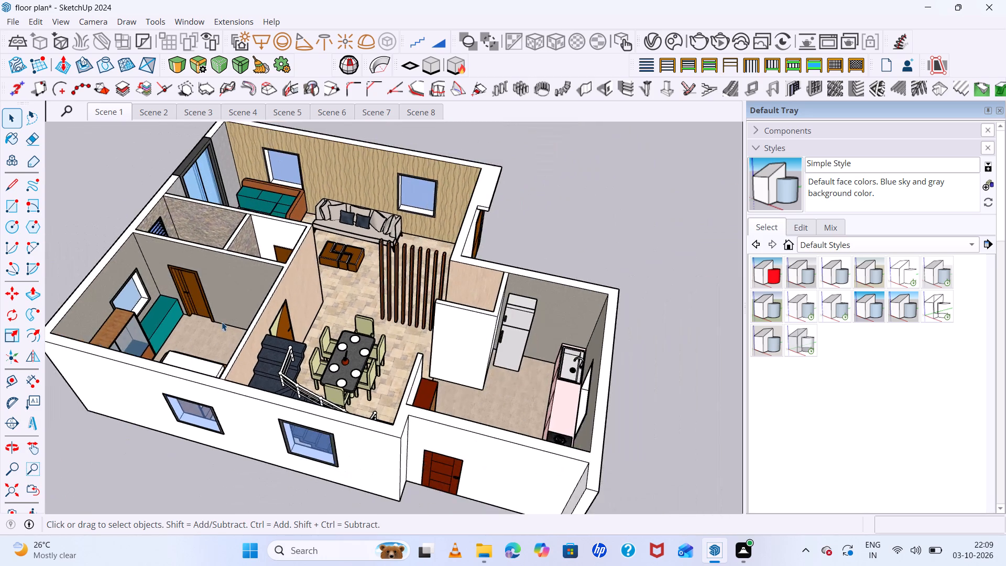
{"action": "scroll", "coordinate": [222, 322], "scroll_direction": "down", "scroll_amount": 2}
{"action": "middle_click_drag", "start_coordinate": [585, 255], "coordinate": [440, 271]}
{"action": "scroll", "coordinate": [562, 266], "scroll_direction": "up", "scroll_amount": 12}
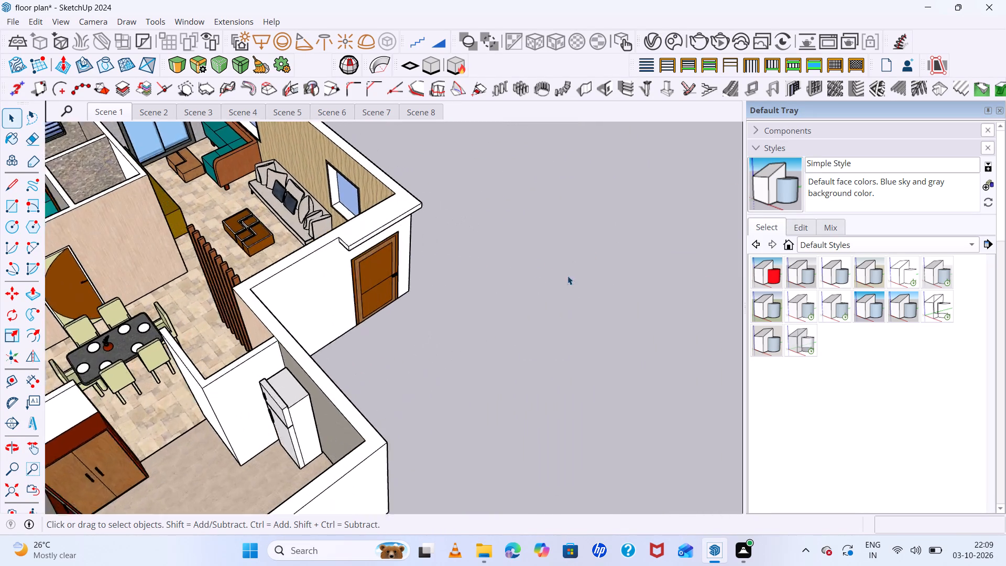
{"action": "middle_click_drag", "start_coordinate": [587, 289], "coordinate": [406, 265]}
Review the saved scenes in order from Scene 1 through Scene 8.
{"action": "left_click", "coordinate": [113, 112]}
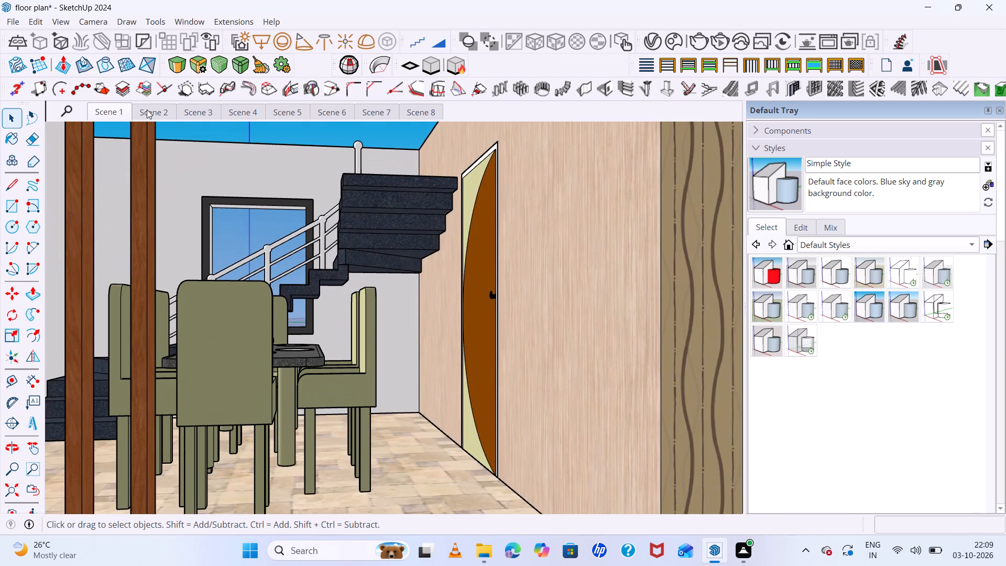
{"action": "left_click", "coordinate": [148, 111]}
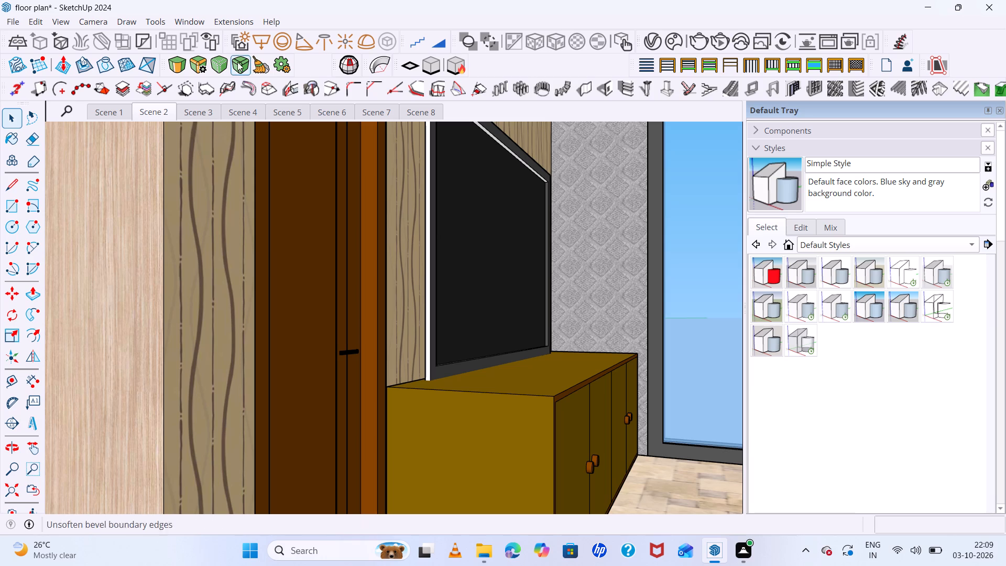
{"action": "double_click", "coordinate": [209, 112]}
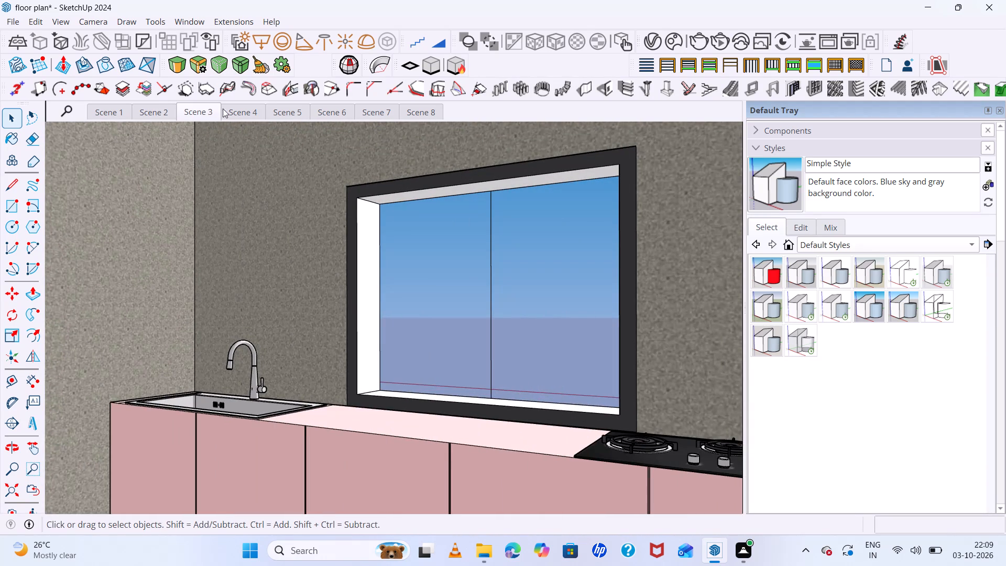
{"action": "left_click", "coordinate": [235, 110]}
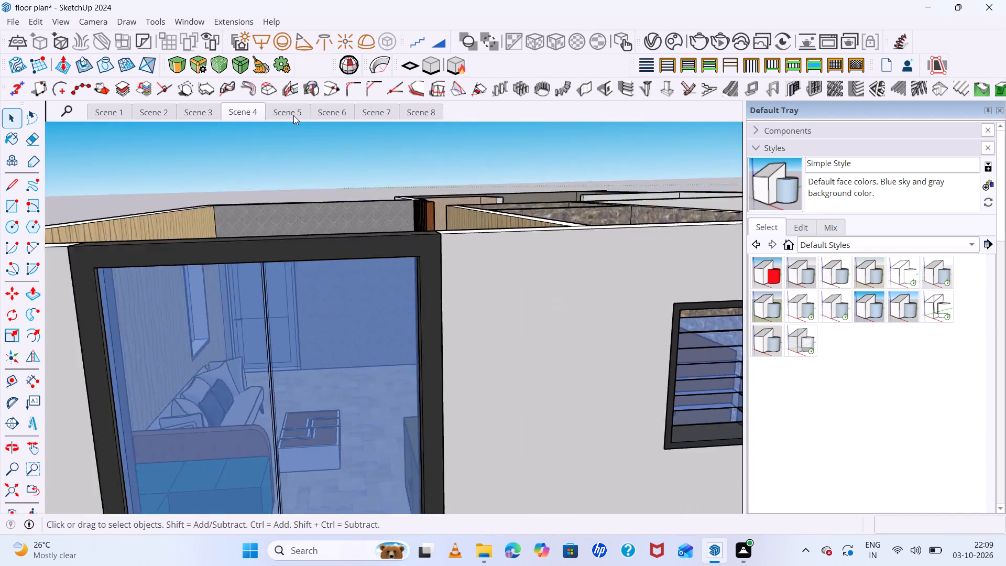
{"action": "left_click", "coordinate": [293, 115]}
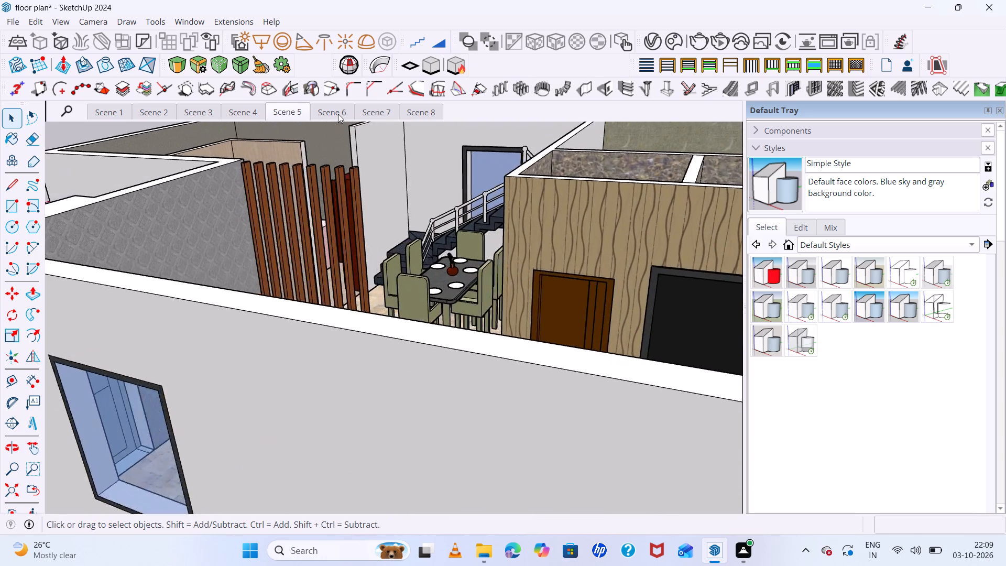
{"action": "left_click", "coordinate": [338, 114]}
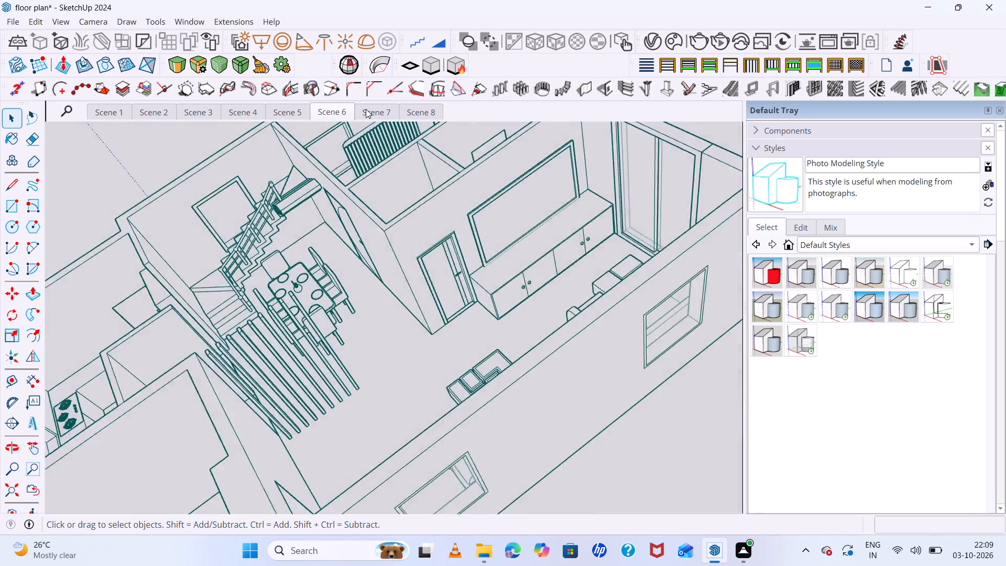
{"action": "left_click", "coordinate": [375, 110]}
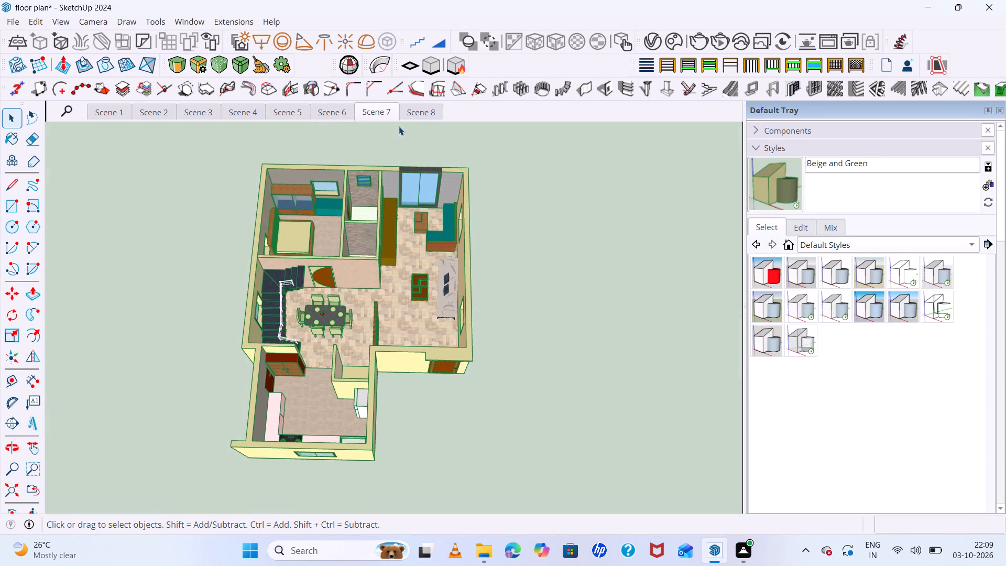
{"action": "left_click", "coordinate": [417, 114]}
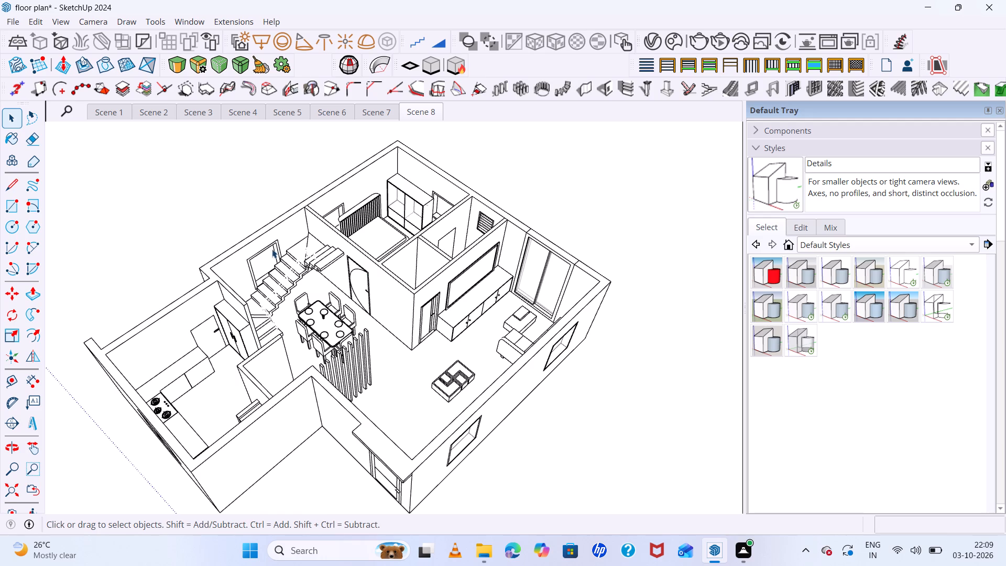
Play the scene animation to preview the full walkthrough, and stop it after it has run through the scenes.
{"action": "left_click", "coordinate": [59, 25]}
{"action": "left_click", "coordinate": [123, 272]}
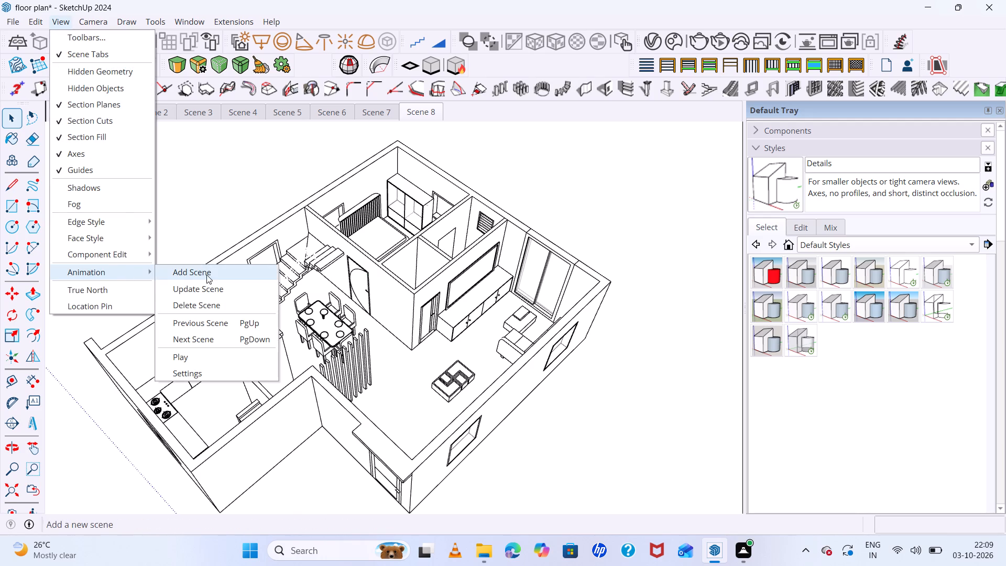
{"action": "left_click", "coordinate": [208, 356]}
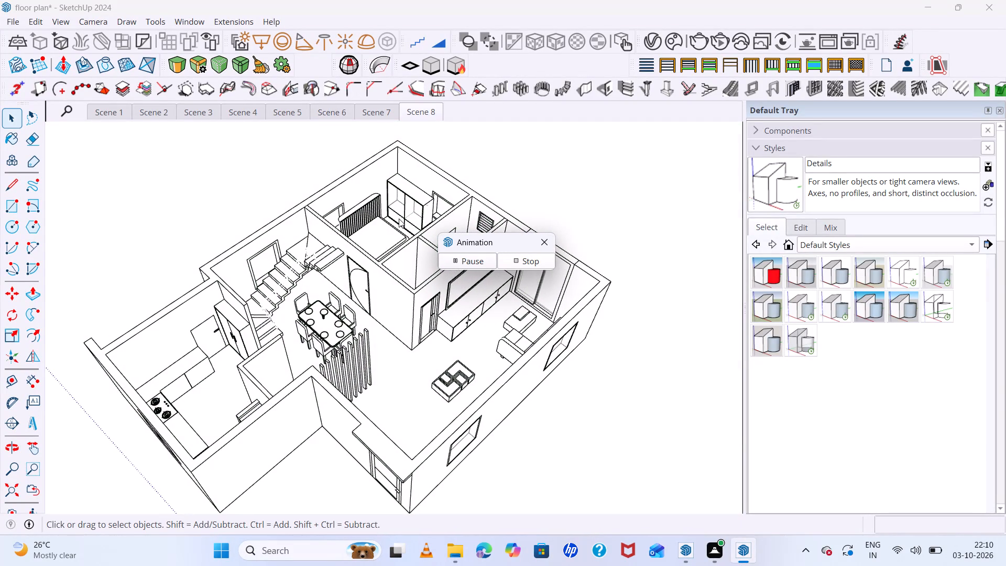
{"action": "left_click", "coordinate": [519, 259]}
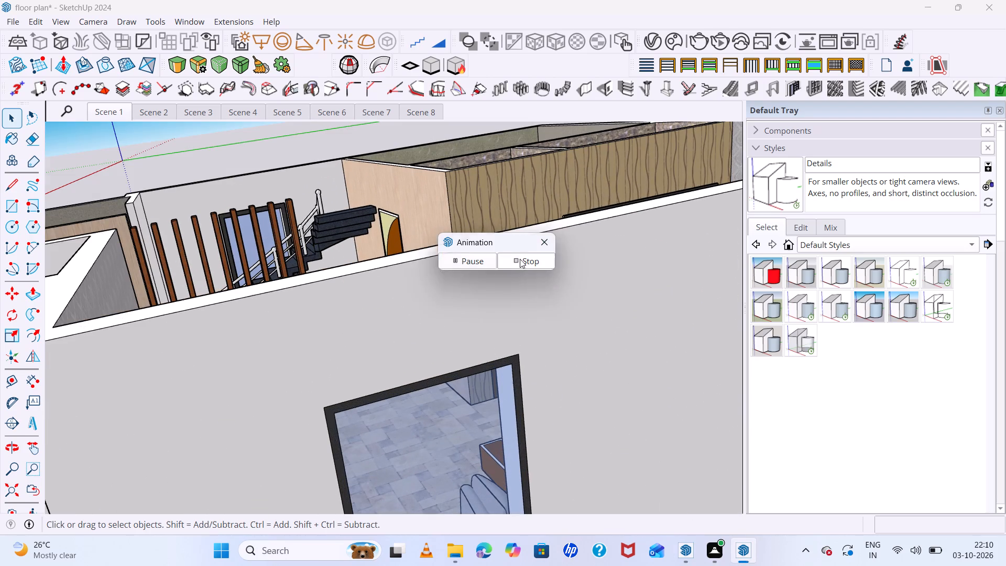
Open Scene 8 and examine its line-drawn house model from overhead and angled viewpoints.
{"action": "middle_click_drag", "start_coordinate": [578, 349], "coordinate": [725, 420]}
{"action": "scroll", "coordinate": [589, 298], "scroll_direction": "down", "scroll_amount": 6}
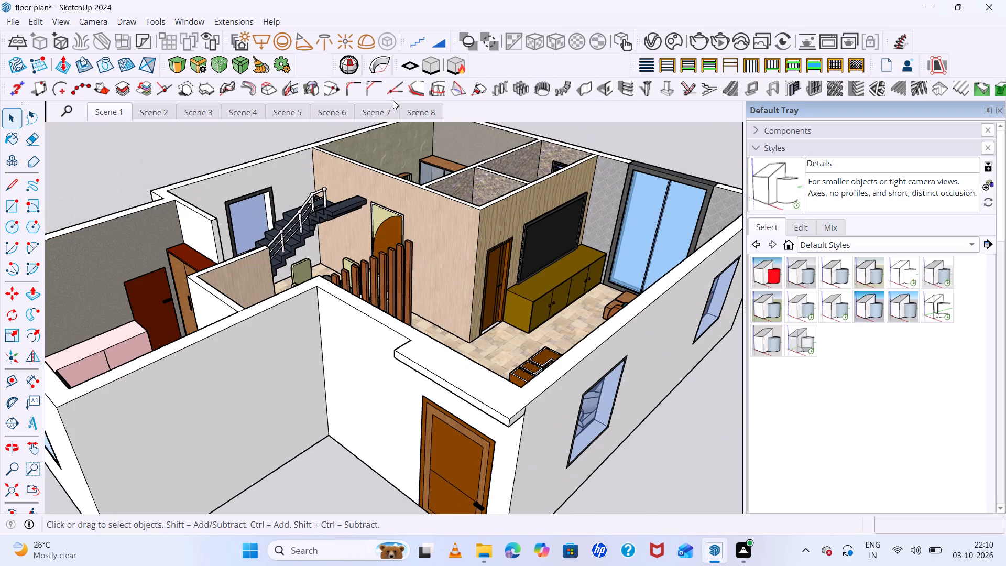
{"action": "left_click", "coordinate": [411, 112]}
{"action": "scroll", "coordinate": [429, 210], "scroll_direction": "down", "scroll_amount": 8}
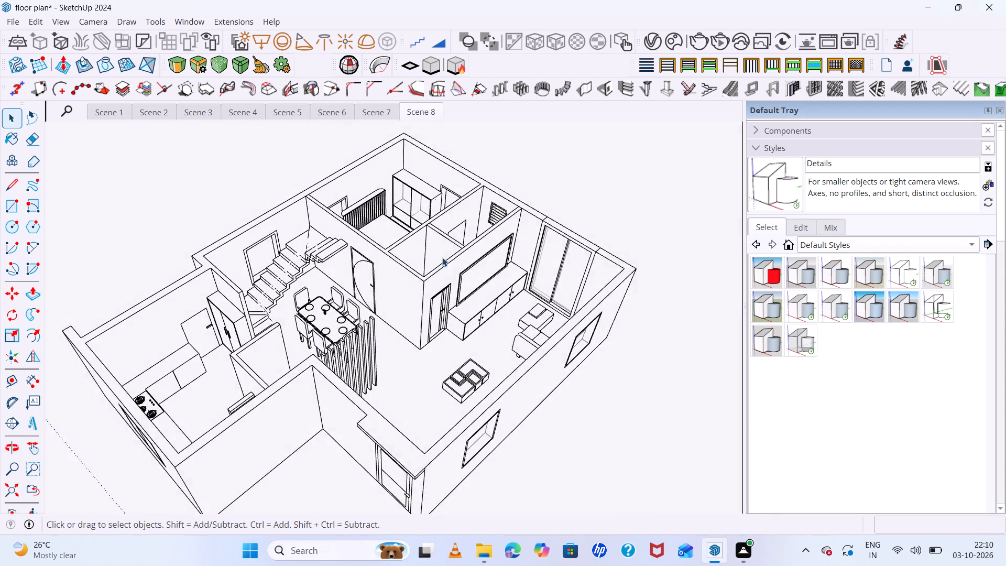
{"action": "middle_click_drag", "start_coordinate": [439, 317], "coordinate": [624, 434]}
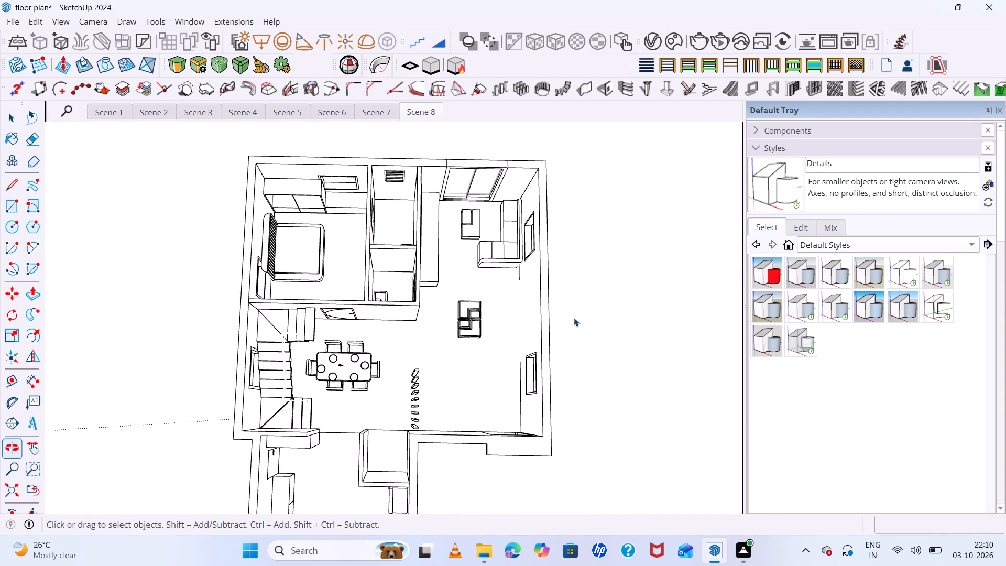
{"action": "scroll", "coordinate": [573, 317], "scroll_direction": "down", "scroll_amount": 9}
{"action": "scroll", "coordinate": [572, 366], "scroll_direction": "up", "scroll_amount": 8}
{"action": "middle_click_drag", "start_coordinate": [572, 380], "coordinate": [577, 412]}
{"action": "scroll", "coordinate": [578, 383], "scroll_direction": "down", "scroll_amount": 2}
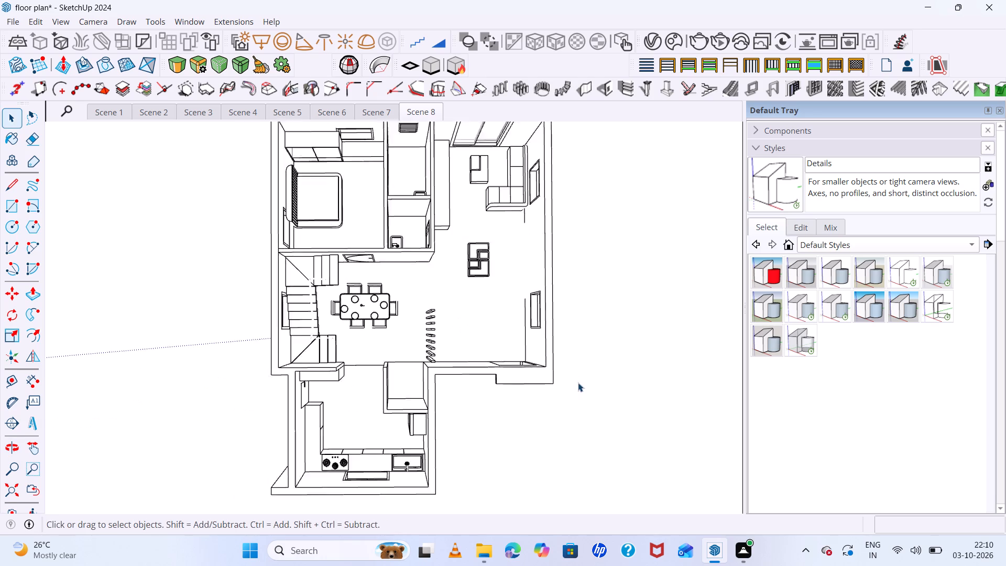
{"action": "scroll", "coordinate": [578, 383], "scroll_direction": "down", "scroll_amount": 3}
{"action": "scroll", "coordinate": [603, 213], "scroll_direction": "up", "scroll_amount": 3}
{"action": "middle_click_drag", "start_coordinate": [590, 215], "coordinate": [597, 132]}
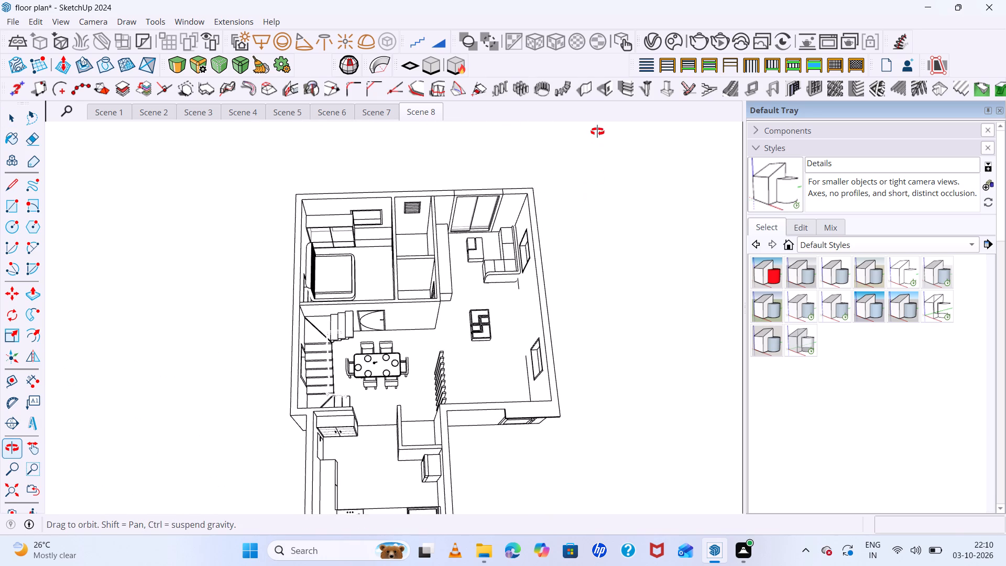
{"action": "middle_click_drag", "start_coordinate": [597, 132], "coordinate": [670, 245]}
{"action": "scroll", "coordinate": [549, 284], "scroll_direction": "up", "scroll_amount": 5}
{"action": "scroll", "coordinate": [499, 312], "scroll_direction": "up", "scroll_amount": 6}
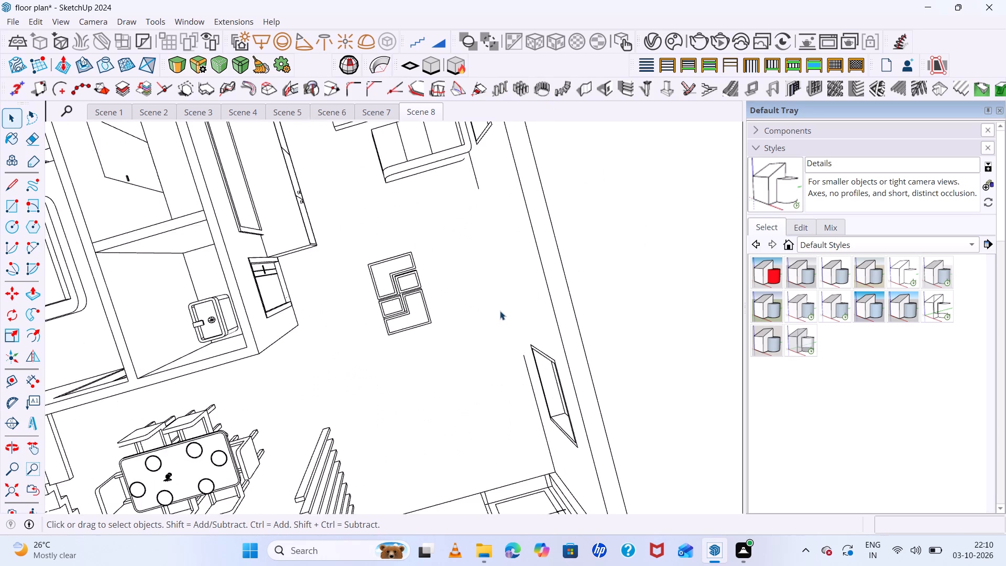
{"action": "middle_click_drag", "start_coordinate": [500, 309], "coordinate": [499, 145]}
{"action": "scroll", "coordinate": [474, 227], "scroll_direction": "down", "scroll_amount": 11}
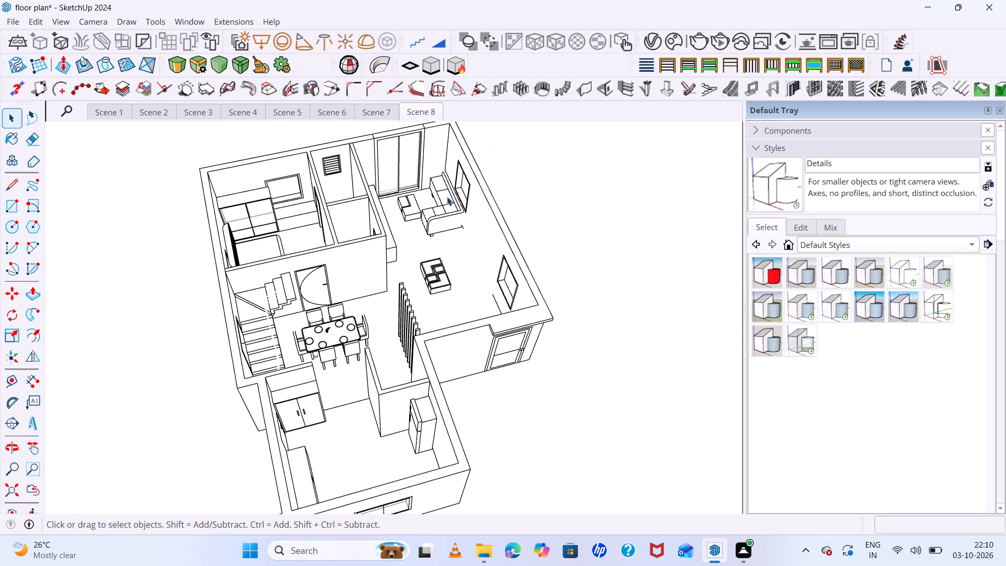
Show the Scene 7 overhead view of the house.
{"action": "left_click", "coordinate": [370, 113]}
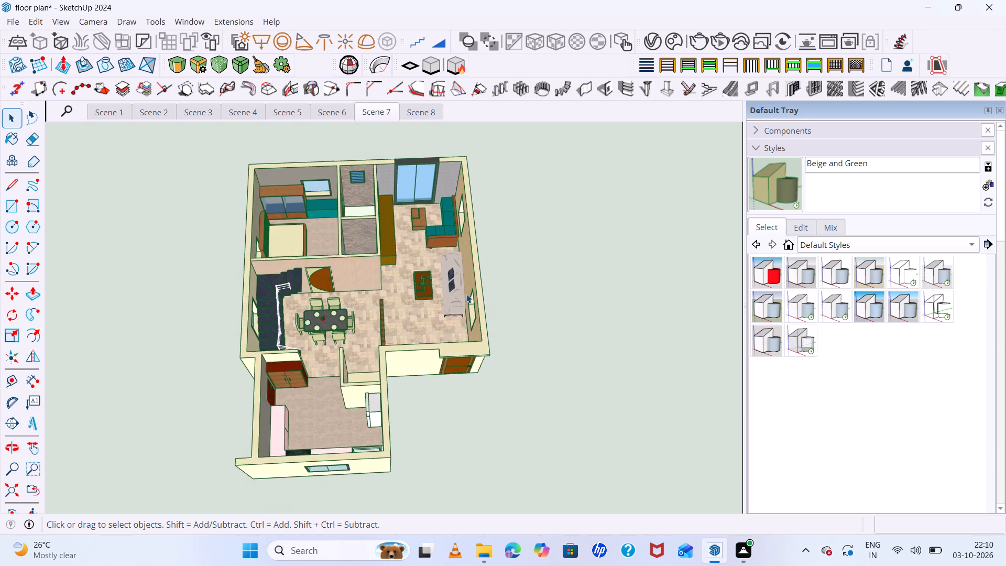
Examine the Scene 7 house model up close around the living area and main door, from overhead and angled viewpoints.
{"action": "scroll", "coordinate": [465, 298], "scroll_direction": "down", "scroll_amount": 5}
{"action": "middle_click_drag", "start_coordinate": [465, 298], "coordinate": [470, 320]}
{"action": "scroll", "coordinate": [464, 292], "scroll_direction": "up", "scroll_amount": 14}
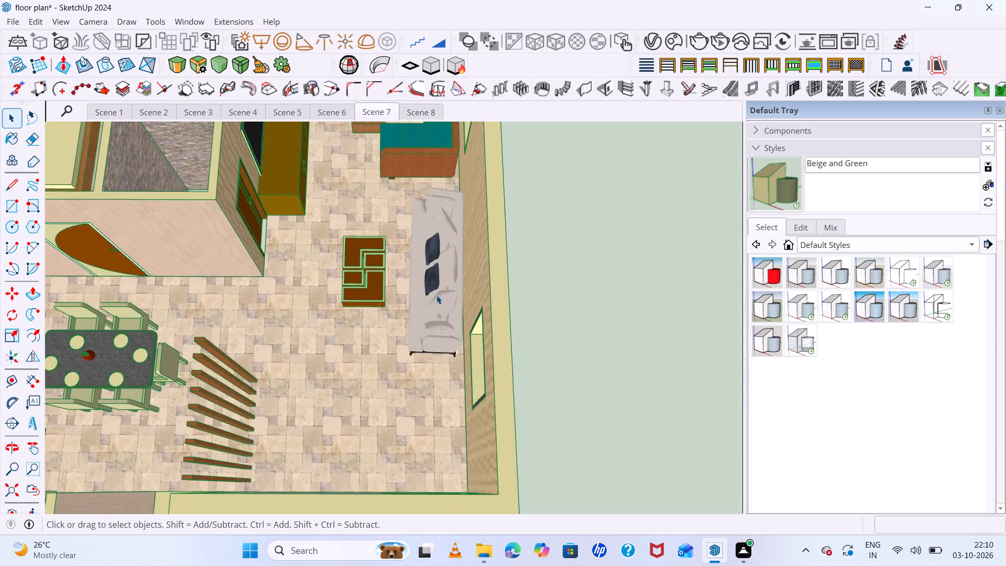
{"action": "scroll", "coordinate": [436, 295], "scroll_direction": "up", "scroll_amount": 4}
{"action": "middle_click_drag", "start_coordinate": [444, 297], "coordinate": [510, 207]}
{"action": "scroll", "coordinate": [510, 207], "scroll_direction": "down", "scroll_amount": 6}
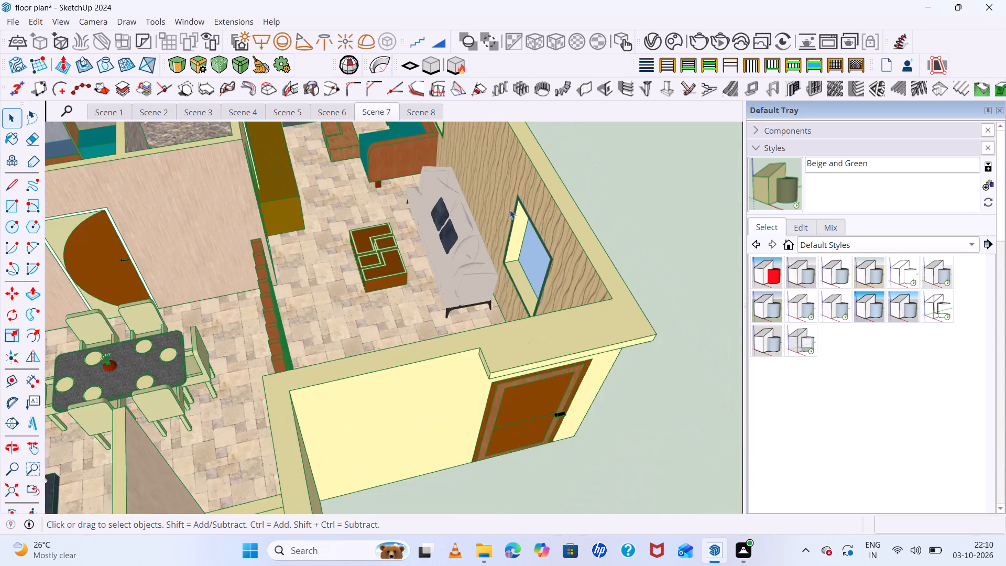
{"action": "scroll", "coordinate": [509, 210], "scroll_direction": "down", "scroll_amount": 12}
{"action": "middle_click_drag", "start_coordinate": [511, 288], "coordinate": [508, 322]}
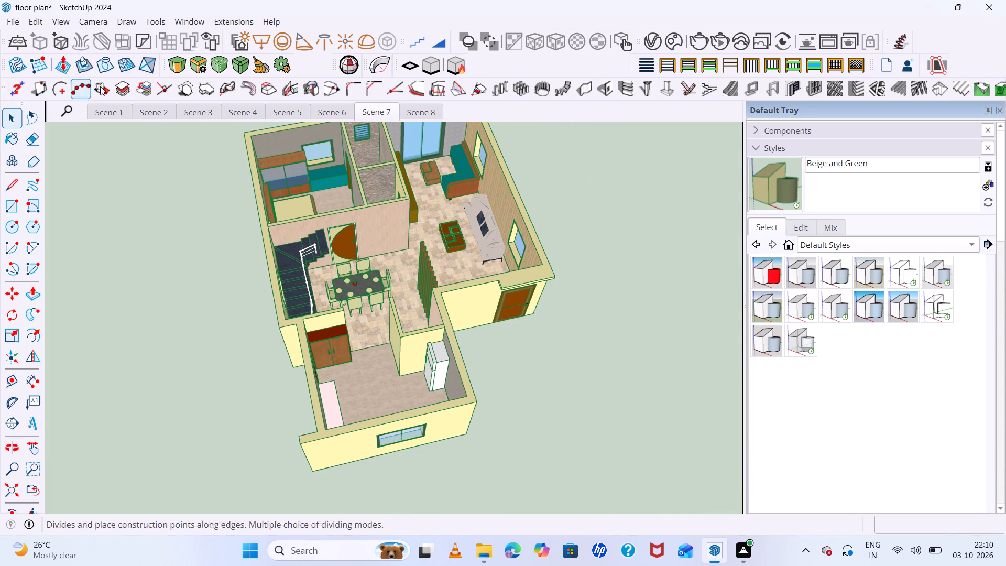
Review the saved scenes in order from Scene 1 through Scene 7.
{"action": "left_click", "coordinate": [113, 111]}
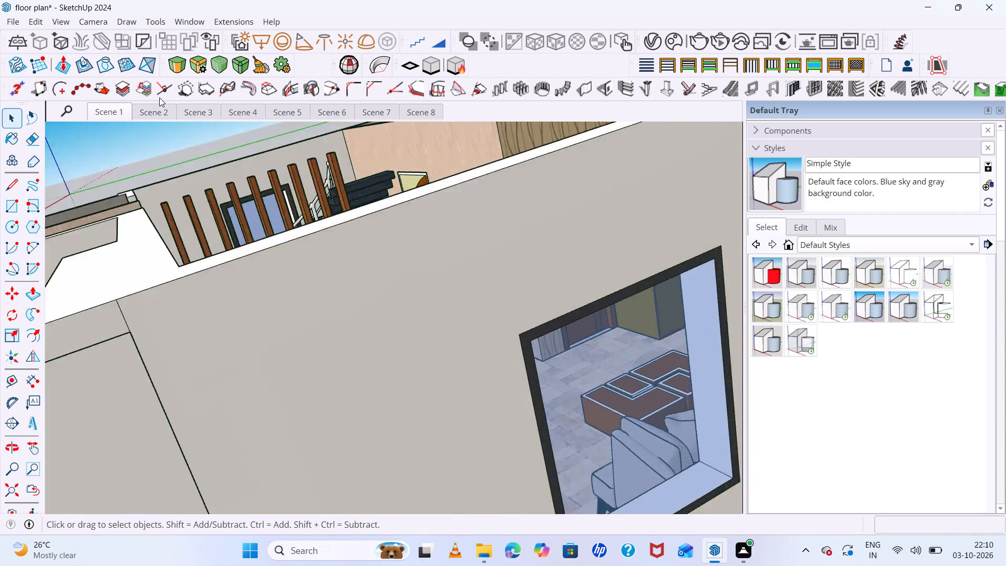
{"action": "left_click", "coordinate": [160, 112]}
{"action": "double_click", "coordinate": [198, 110]}
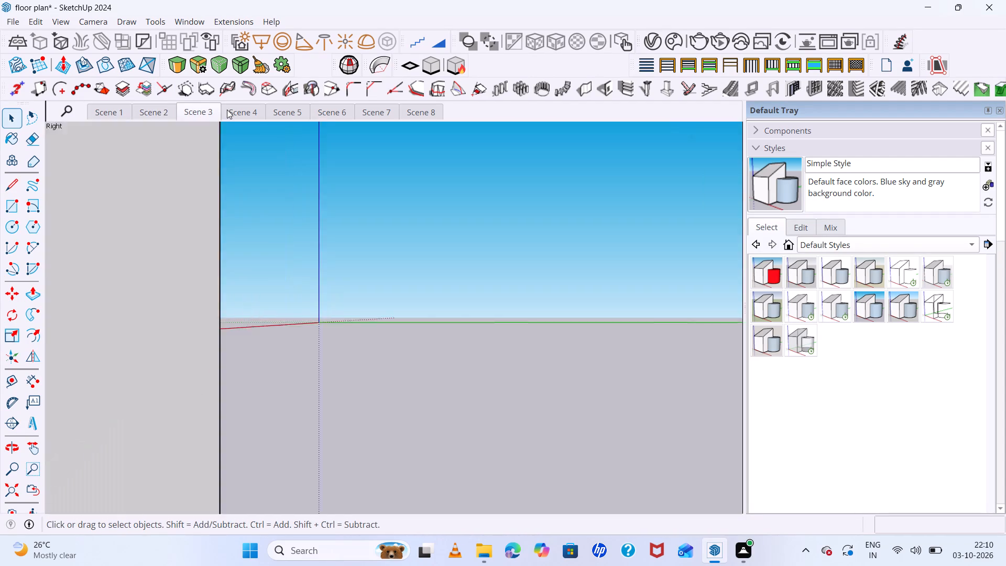
{"action": "double_click", "coordinate": [227, 110]}
{"action": "left_click", "coordinate": [287, 111]}
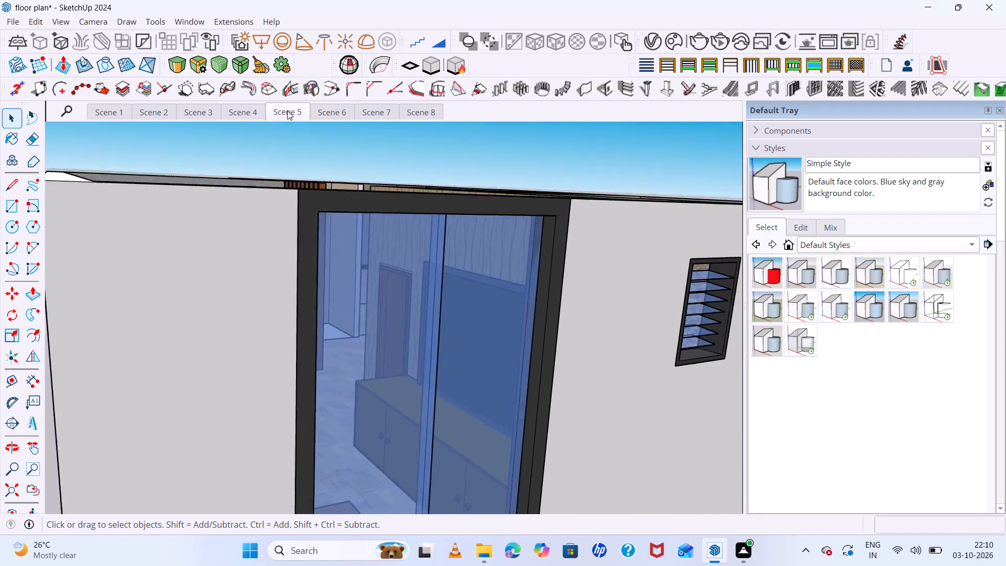
{"action": "left_click", "coordinate": [310, 111]}
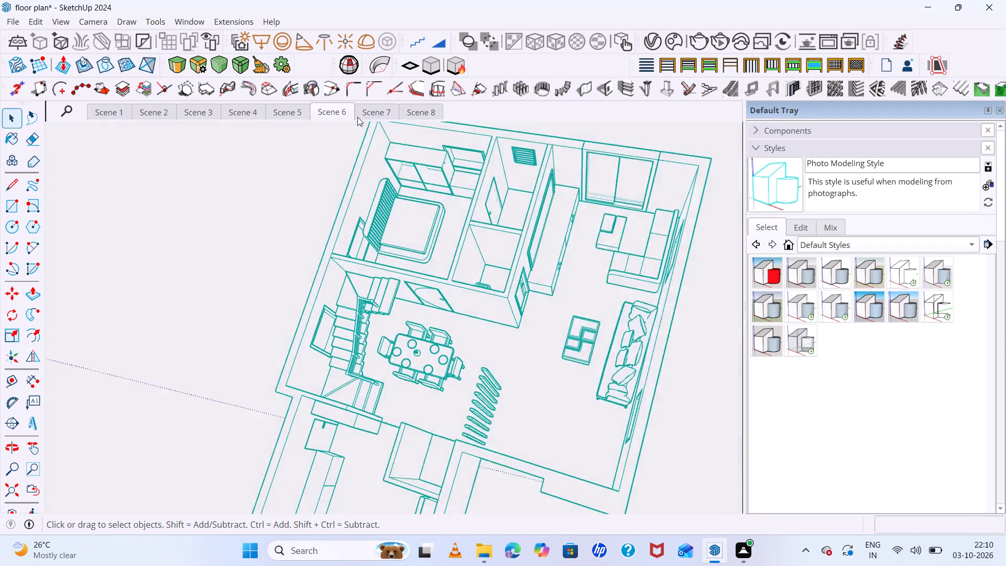
{"action": "left_click", "coordinate": [366, 114]}
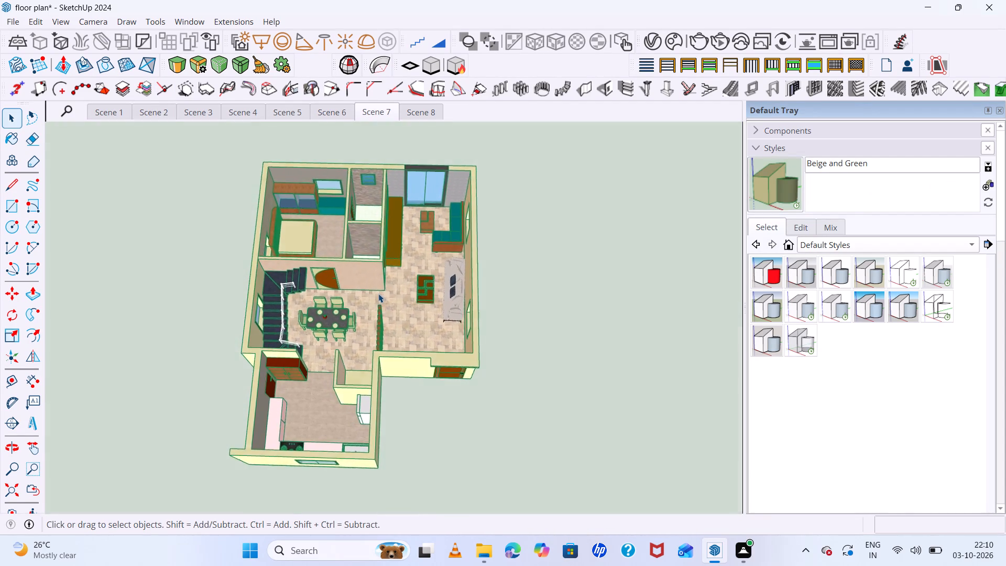
Send the Scene 7 model to LayOut, starting a document on the A3 Landscape graph paper template.
{"action": "middle_click_drag", "start_coordinate": [379, 294], "coordinate": [391, 351]}
{"action": "scroll", "coordinate": [391, 345], "scroll_direction": "down", "scroll_amount": 5}
{"action": "scroll", "coordinate": [386, 337], "scroll_direction": "up", "scroll_amount": 4}
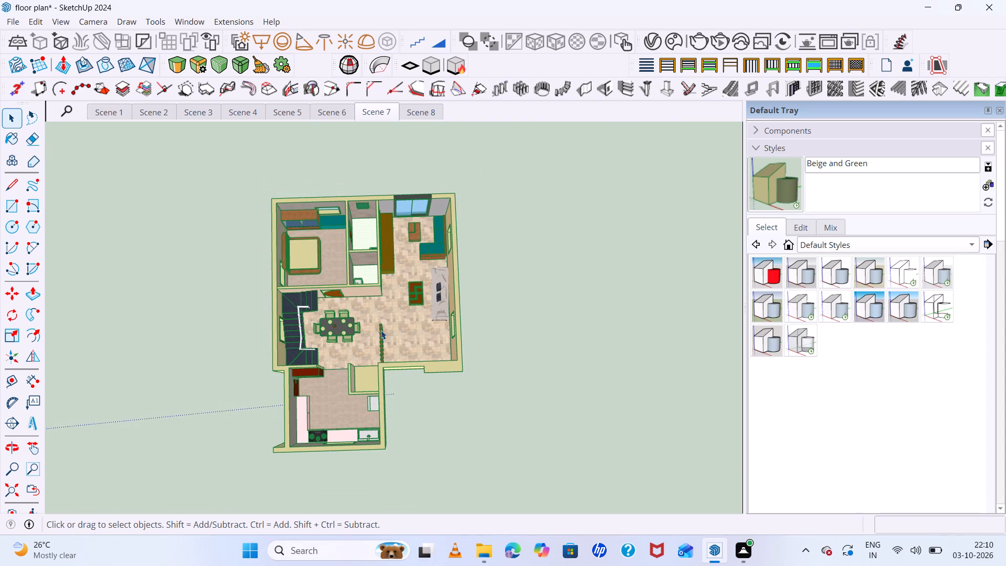
{"action": "left_click", "coordinate": [20, 23]}
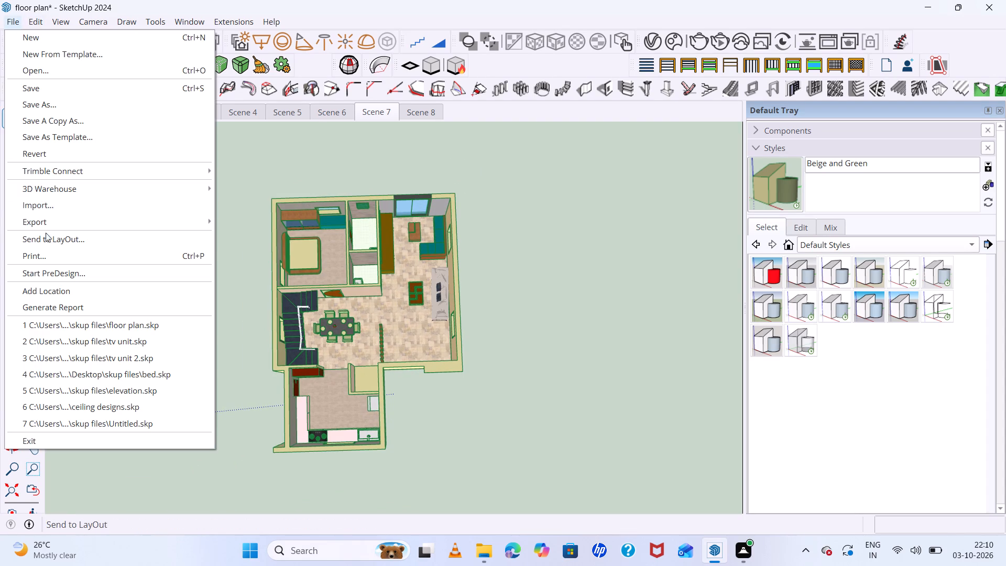
{"action": "double_click", "coordinate": [48, 240]}
{"action": "left_click", "coordinate": [532, 288]}
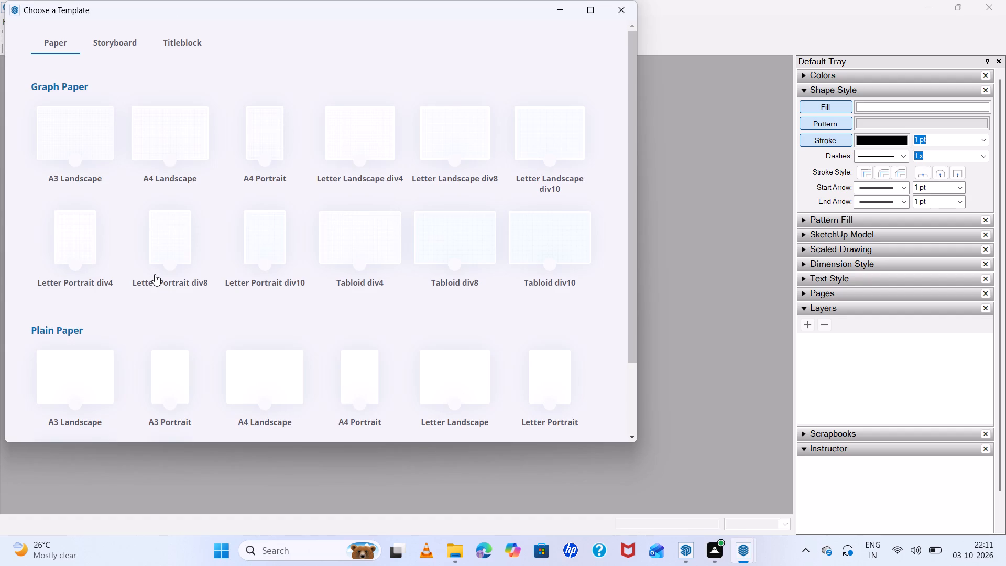
{"action": "left_click", "coordinate": [78, 144]}
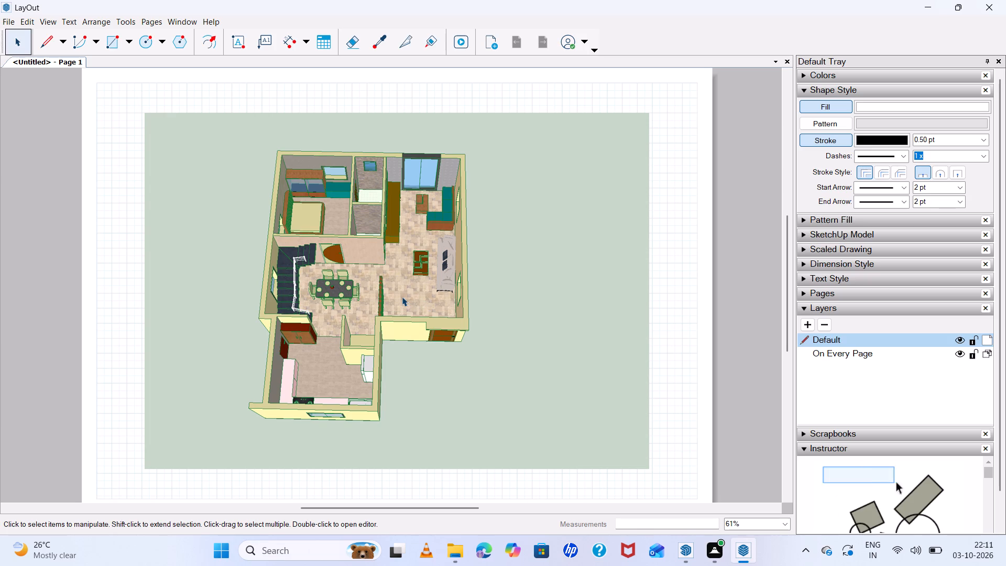
Open the house viewport for editing and orbit its model to a near-overhead view.
{"action": "middle_click_drag", "start_coordinate": [403, 298], "coordinate": [414, 330]}
{"action": "scroll", "coordinate": [391, 292], "scroll_direction": "down", "scroll_amount": 1}
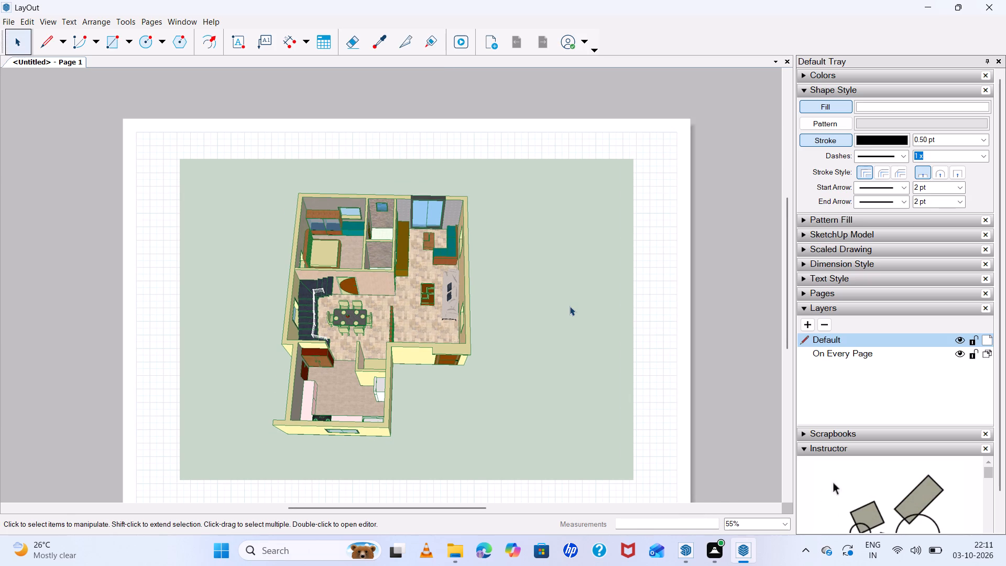
{"action": "double_click", "coordinate": [570, 306]}
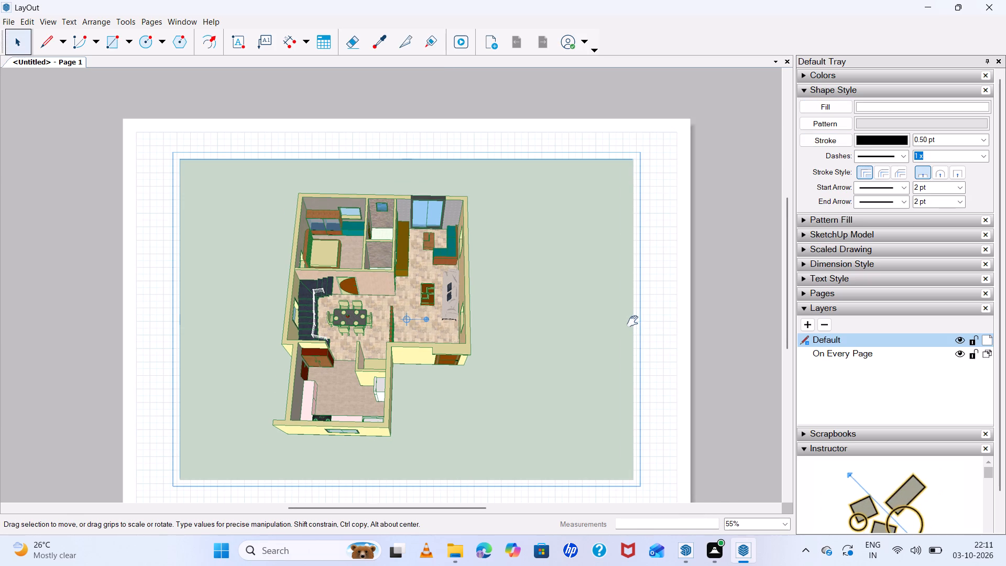
{"action": "left_click_drag", "start_coordinate": [485, 339], "coordinate": [509, 347]}
{"action": "left_click", "coordinate": [509, 347]}
{"action": "middle_click_drag", "start_coordinate": [412, 284], "coordinate": [410, 353]}
{"action": "scroll", "coordinate": [413, 288], "scroll_direction": "down", "scroll_amount": 1}
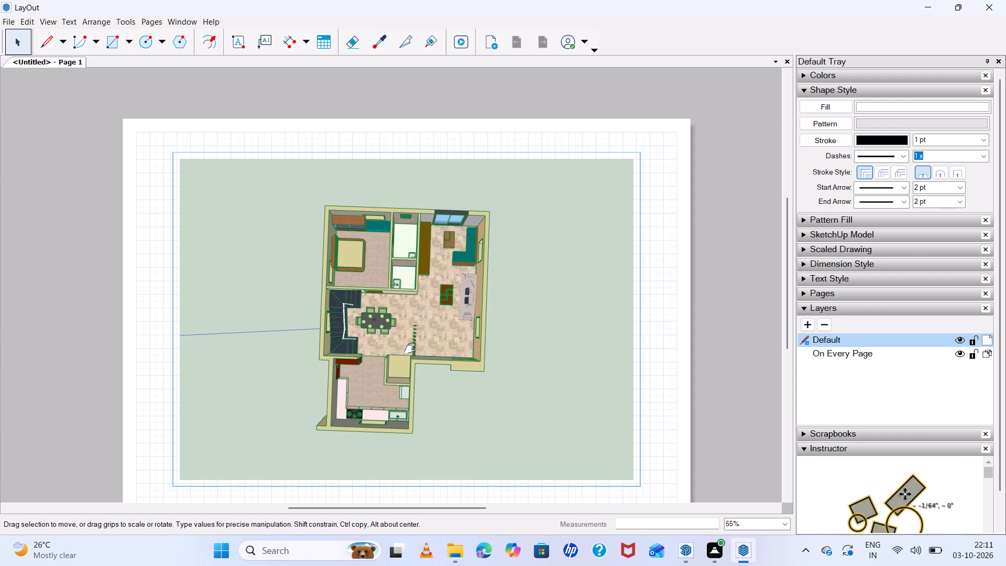
{"action": "scroll", "coordinate": [415, 343], "scroll_direction": "up", "scroll_amount": 3}
{"action": "middle_click_drag", "start_coordinate": [424, 350], "coordinate": [438, 360]}
{"action": "scroll", "coordinate": [434, 334], "scroll_direction": "down", "scroll_amount": 5}
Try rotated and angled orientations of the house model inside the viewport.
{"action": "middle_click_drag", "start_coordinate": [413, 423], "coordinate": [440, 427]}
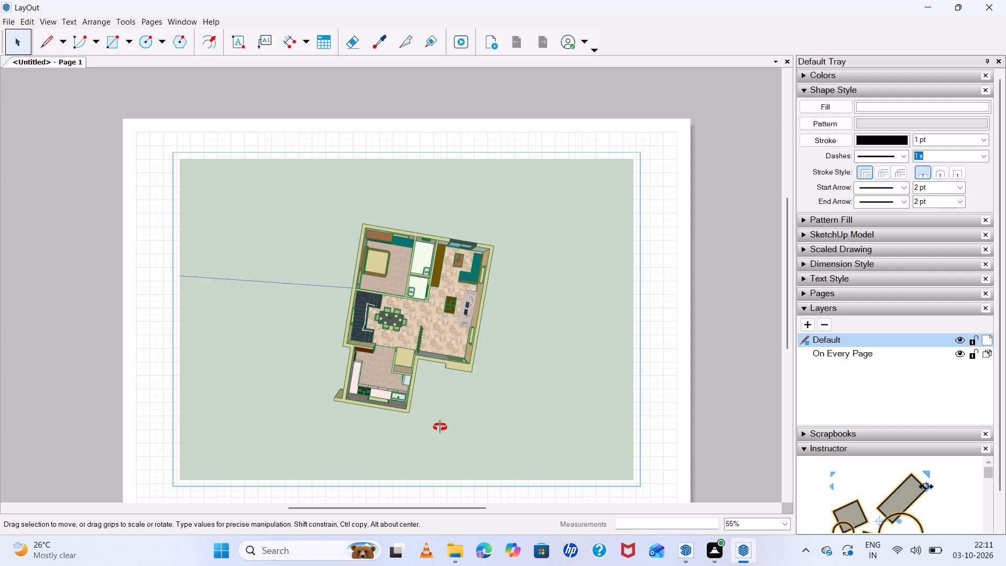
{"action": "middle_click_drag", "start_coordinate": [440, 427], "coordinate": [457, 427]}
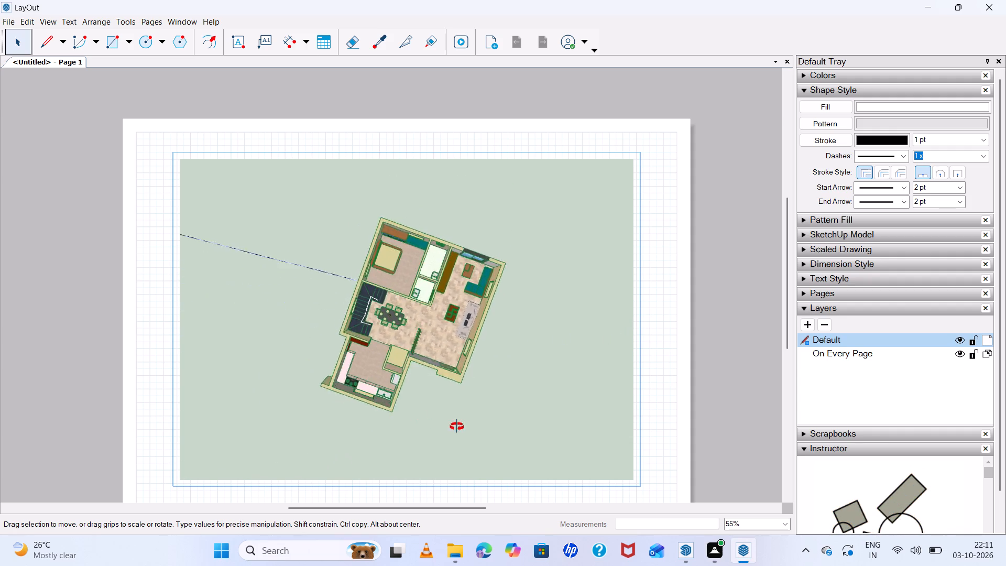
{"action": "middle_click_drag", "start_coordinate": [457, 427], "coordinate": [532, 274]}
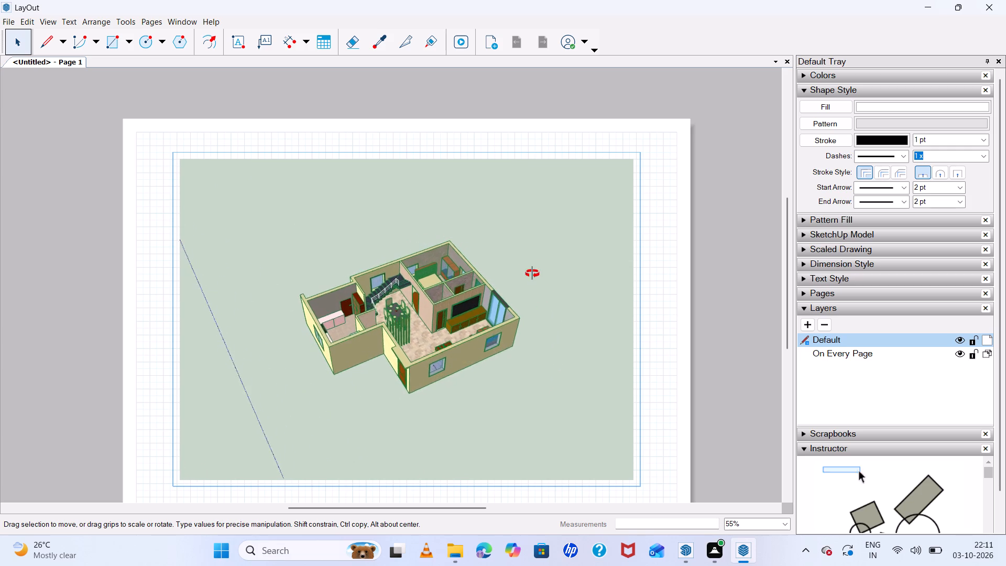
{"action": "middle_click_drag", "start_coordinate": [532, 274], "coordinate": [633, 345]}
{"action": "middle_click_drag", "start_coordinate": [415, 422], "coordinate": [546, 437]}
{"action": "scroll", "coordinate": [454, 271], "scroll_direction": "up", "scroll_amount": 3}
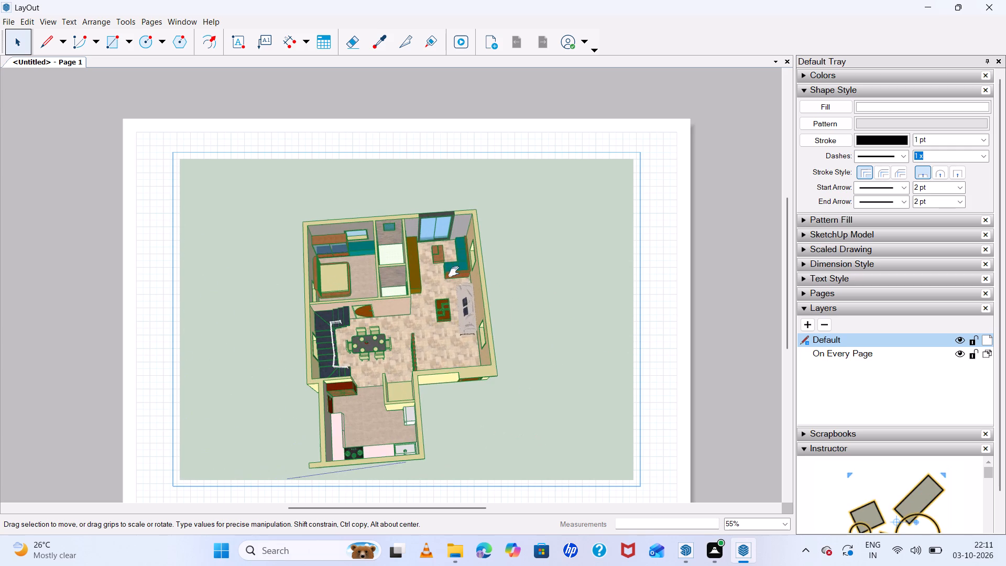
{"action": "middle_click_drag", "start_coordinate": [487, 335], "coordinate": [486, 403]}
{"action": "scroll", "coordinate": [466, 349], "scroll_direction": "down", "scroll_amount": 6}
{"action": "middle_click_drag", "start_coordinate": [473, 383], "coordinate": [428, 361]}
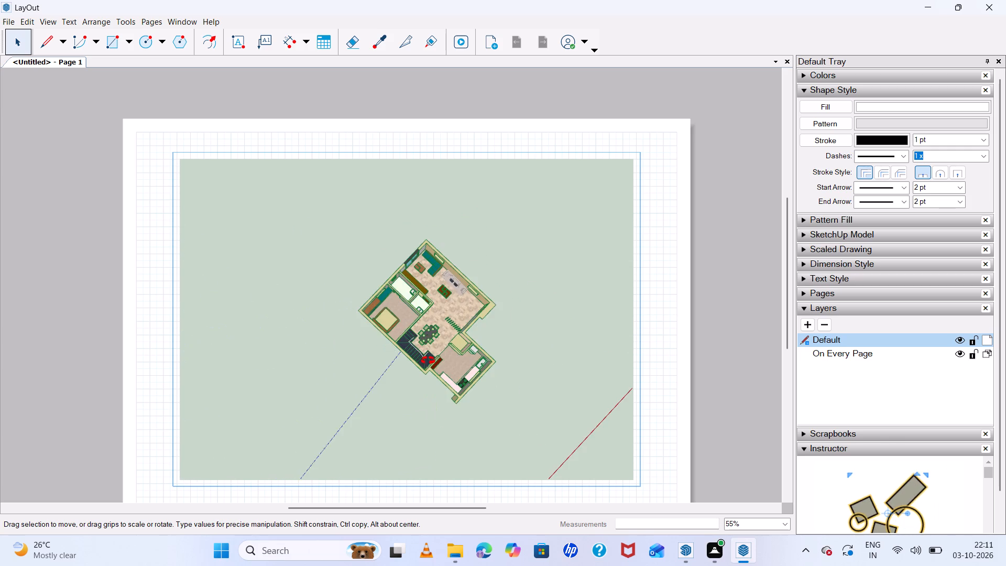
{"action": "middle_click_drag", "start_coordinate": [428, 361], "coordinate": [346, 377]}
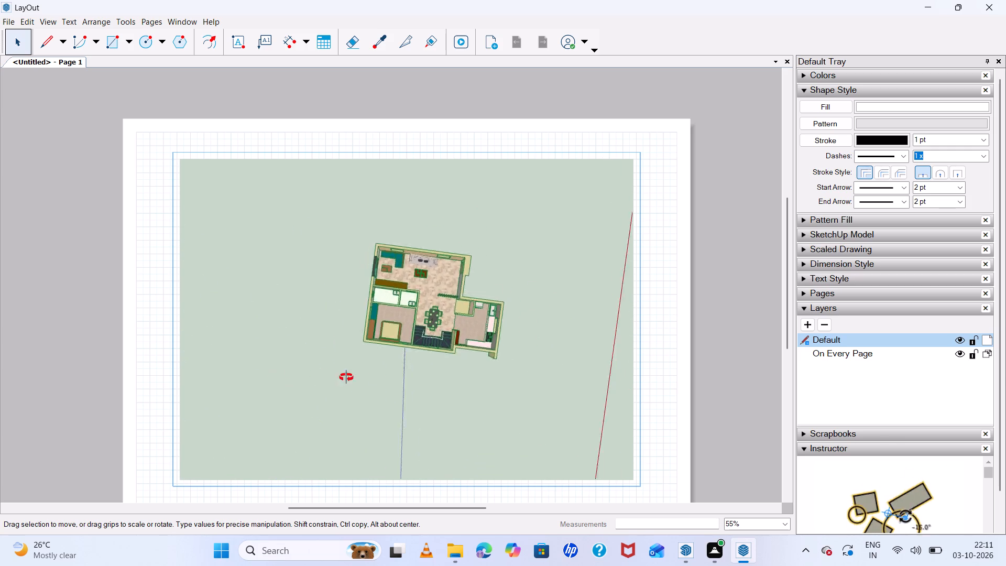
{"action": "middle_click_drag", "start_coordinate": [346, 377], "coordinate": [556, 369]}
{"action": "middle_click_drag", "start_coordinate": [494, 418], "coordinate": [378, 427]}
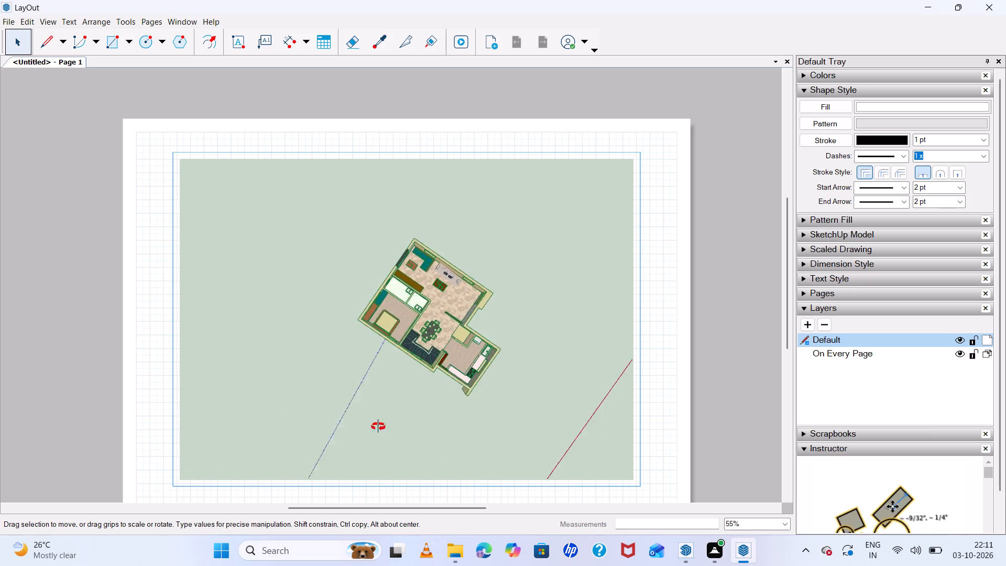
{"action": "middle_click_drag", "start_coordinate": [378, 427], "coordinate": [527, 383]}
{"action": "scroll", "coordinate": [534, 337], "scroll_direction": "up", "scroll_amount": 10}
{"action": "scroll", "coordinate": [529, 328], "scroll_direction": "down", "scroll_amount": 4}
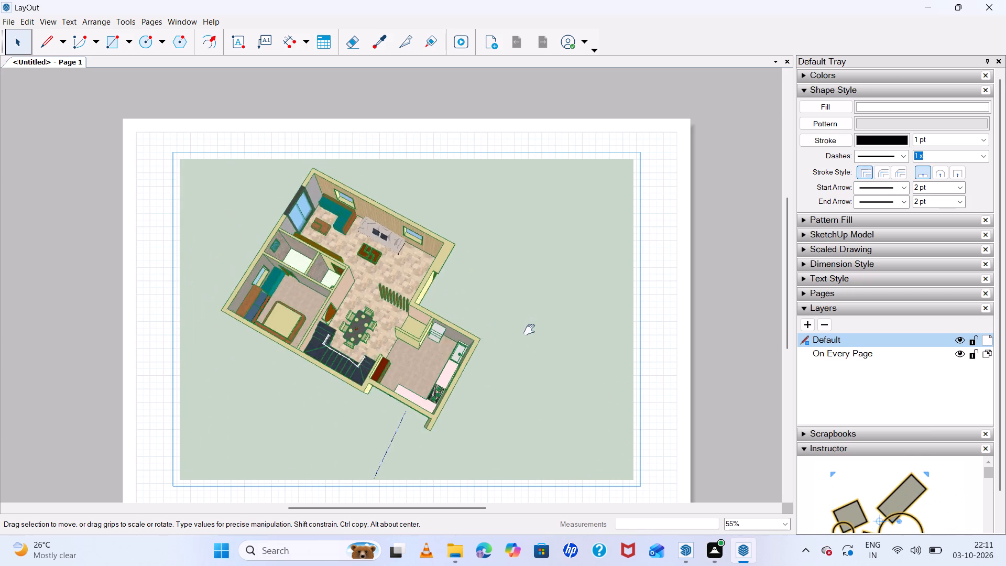
Orient the viewport's model as an upright near-overhead plan with the kitchen wing lowest and margin around the house, and finish editing it.
{"action": "scroll", "coordinate": [529, 330], "scroll_direction": "down", "scroll_amount": 4}
{"action": "middle_click_drag", "start_coordinate": [539, 345], "coordinate": [545, 373]}
{"action": "scroll", "coordinate": [540, 363], "scroll_direction": "up", "scroll_amount": 5}
{"action": "middle_click_drag", "start_coordinate": [524, 369], "coordinate": [557, 365]}
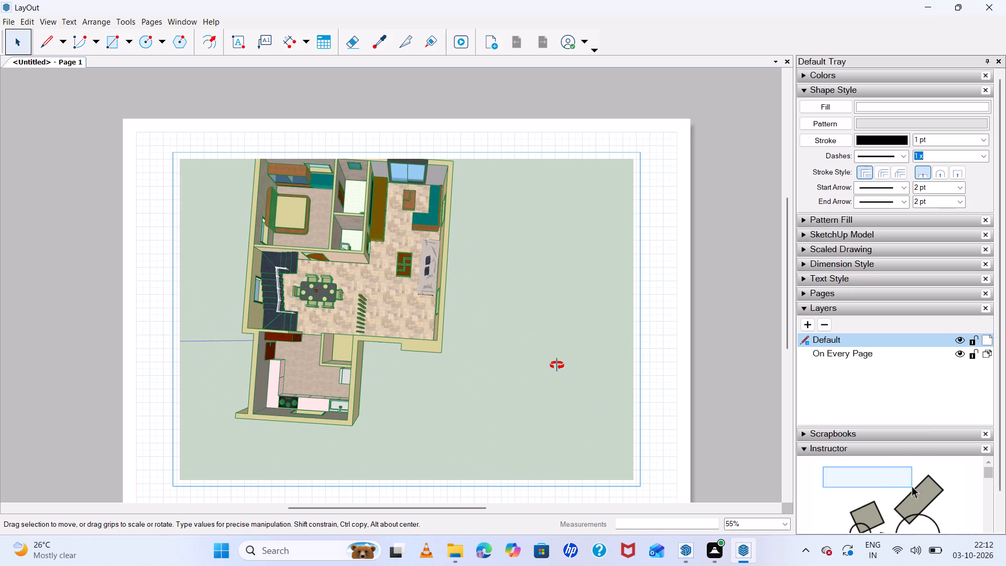
{"action": "middle_click_drag", "start_coordinate": [557, 365], "coordinate": [557, 363]}
{"action": "scroll", "coordinate": [546, 355], "scroll_direction": "down", "scroll_amount": 3}
{"action": "scroll", "coordinate": [395, 282], "scroll_direction": "up", "scroll_amount": 3}
{"action": "middle_click_drag", "start_coordinate": [410, 339], "coordinate": [441, 349]}
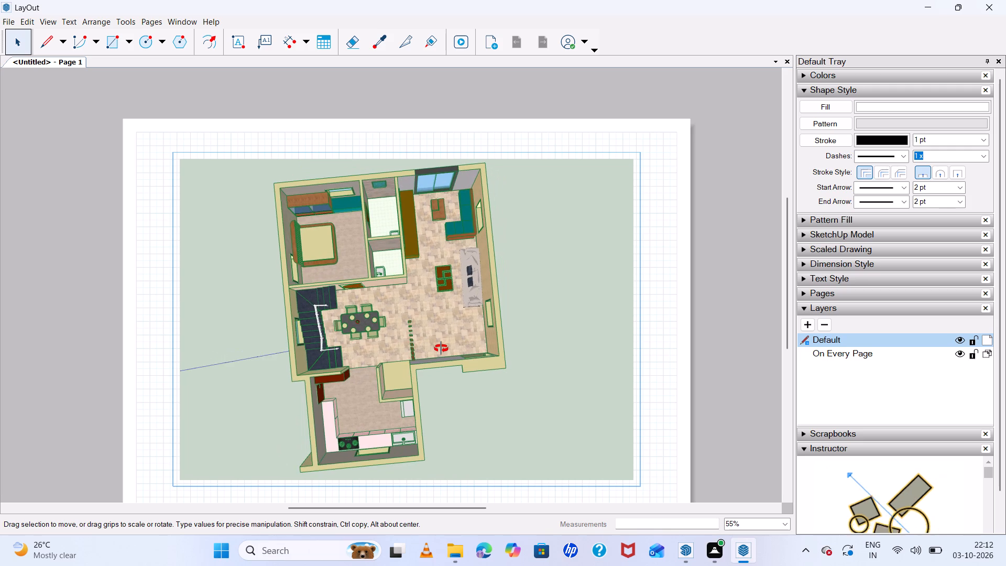
{"action": "middle_click_drag", "start_coordinate": [441, 349], "coordinate": [414, 343]}
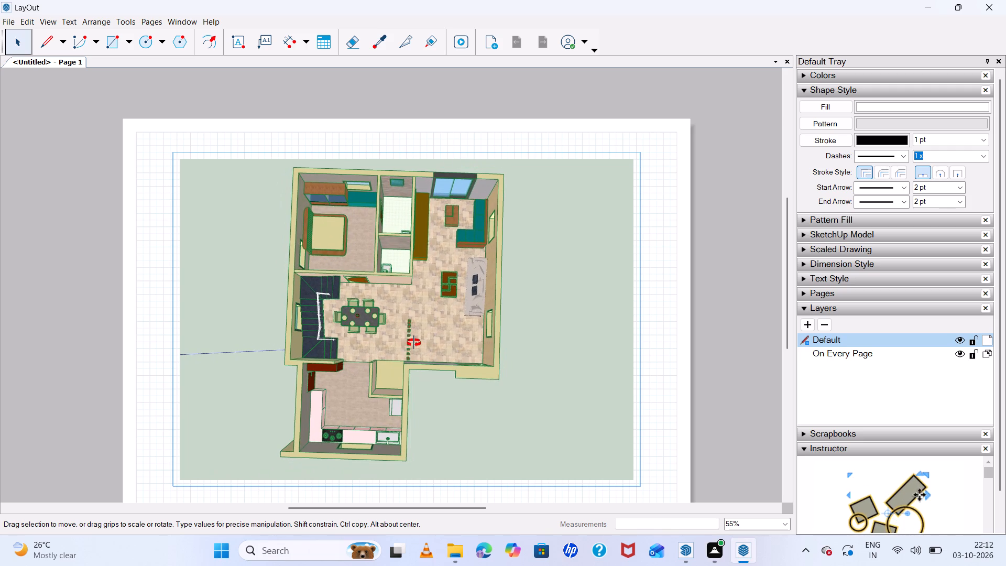
{"action": "middle_click_drag", "start_coordinate": [414, 343], "coordinate": [417, 351]}
{"action": "scroll", "coordinate": [417, 351], "scroll_direction": "up", "scroll_amount": 1}
{"action": "scroll", "coordinate": [417, 351], "scroll_direction": "down", "scroll_amount": 4}
{"action": "scroll", "coordinate": [430, 344], "scroll_direction": "up", "scroll_amount": 2}
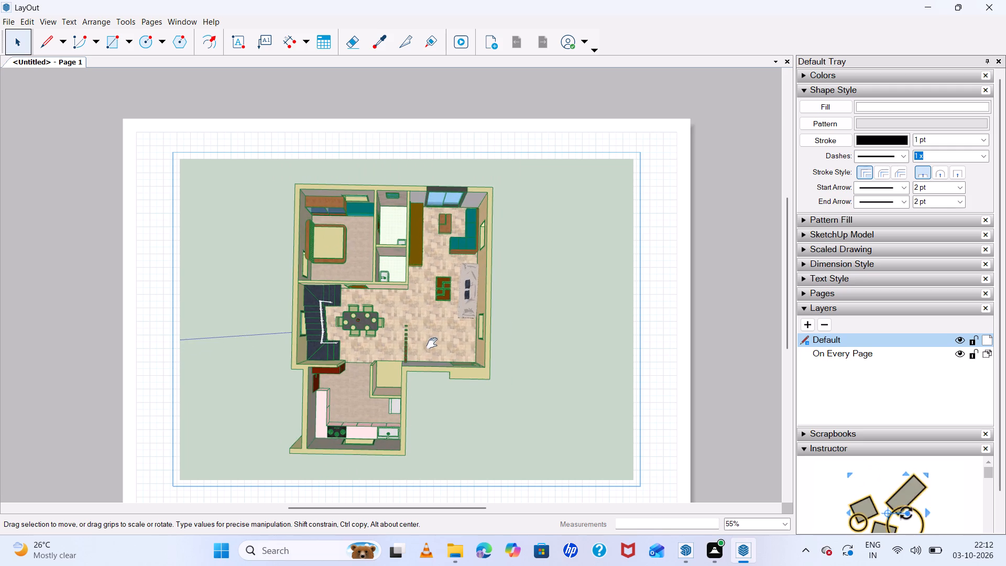
{"action": "middle_click_drag", "start_coordinate": [440, 351], "coordinate": [456, 352]}
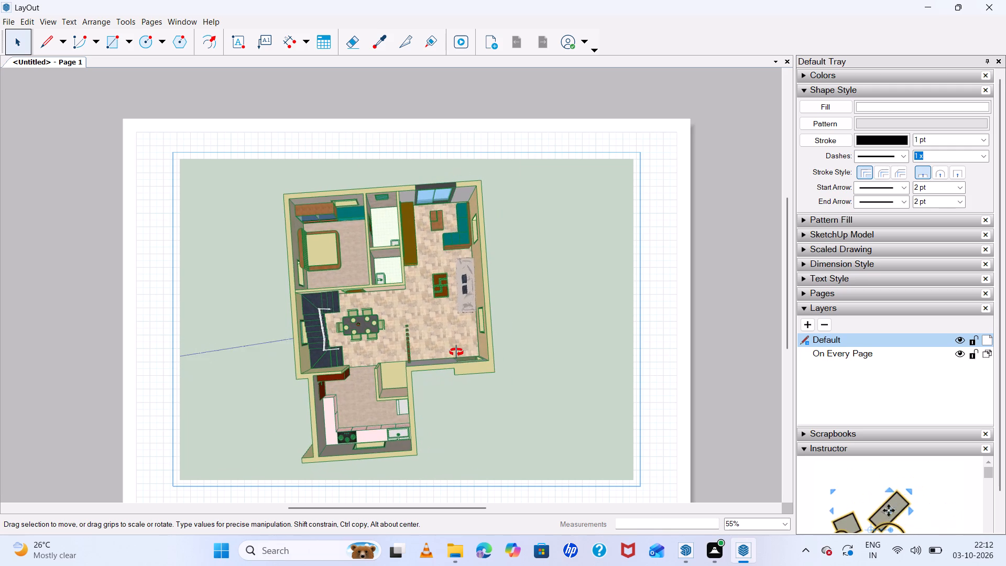
{"action": "middle_click_drag", "start_coordinate": [456, 352], "coordinate": [475, 352]}
{"action": "middle_click", "coordinate": [475, 352]}
{"action": "scroll", "coordinate": [476, 350], "scroll_direction": "down", "scroll_amount": 2}
{"action": "middle_click_drag", "start_coordinate": [416, 363], "coordinate": [399, 361]}
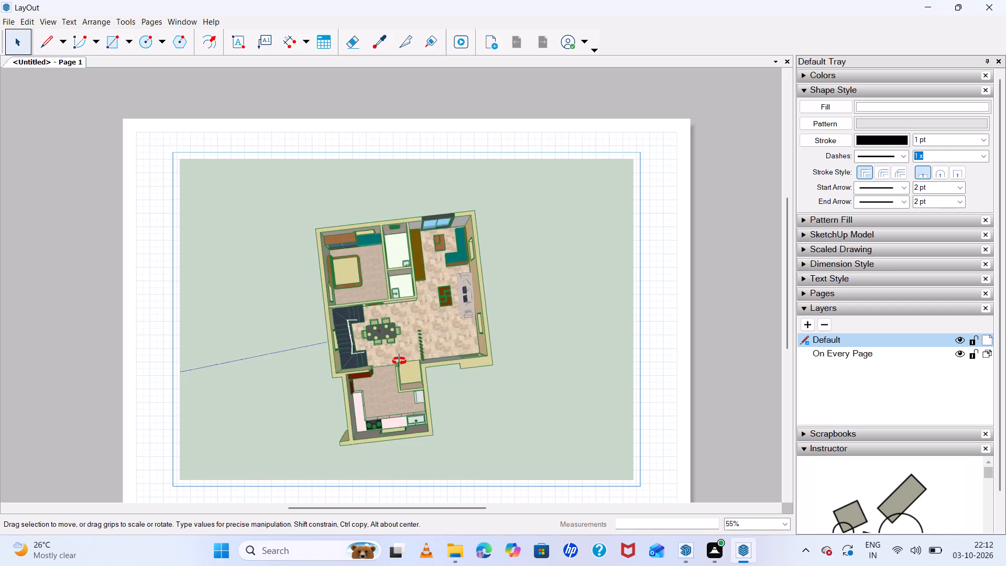
{"action": "middle_click_drag", "start_coordinate": [399, 361], "coordinate": [374, 359]}
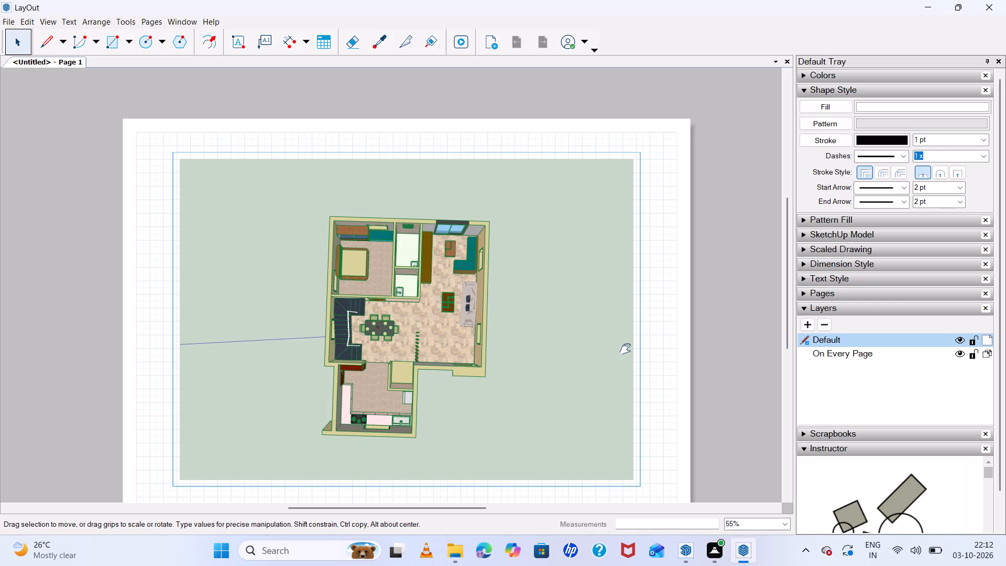
{"action": "left_click", "coordinate": [649, 346]}
Shrink the house viewport by pulling in its right edge, its bottom edge to a 0.696 height scale, and its left edge to a 0.746 width scale.
{"action": "left_click", "coordinate": [621, 349]}
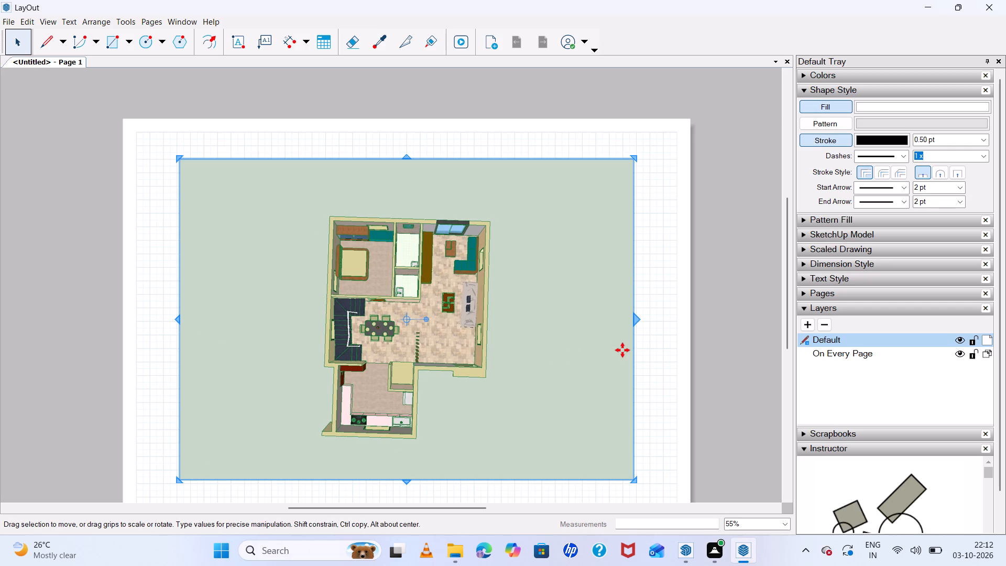
{"action": "left_click", "coordinate": [634, 320]}
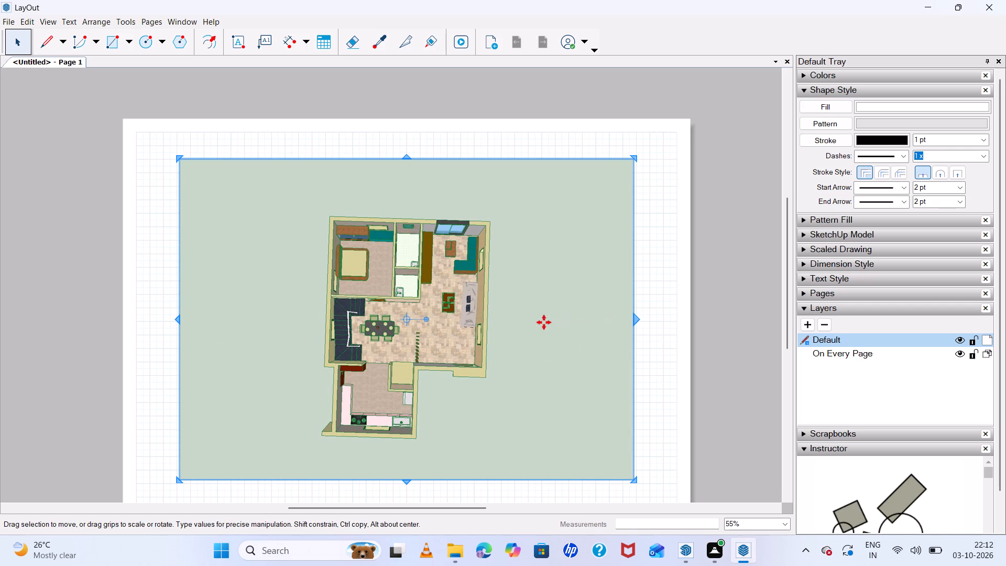
{"action": "left_click_drag", "start_coordinate": [637, 320], "coordinate": [513, 329]}
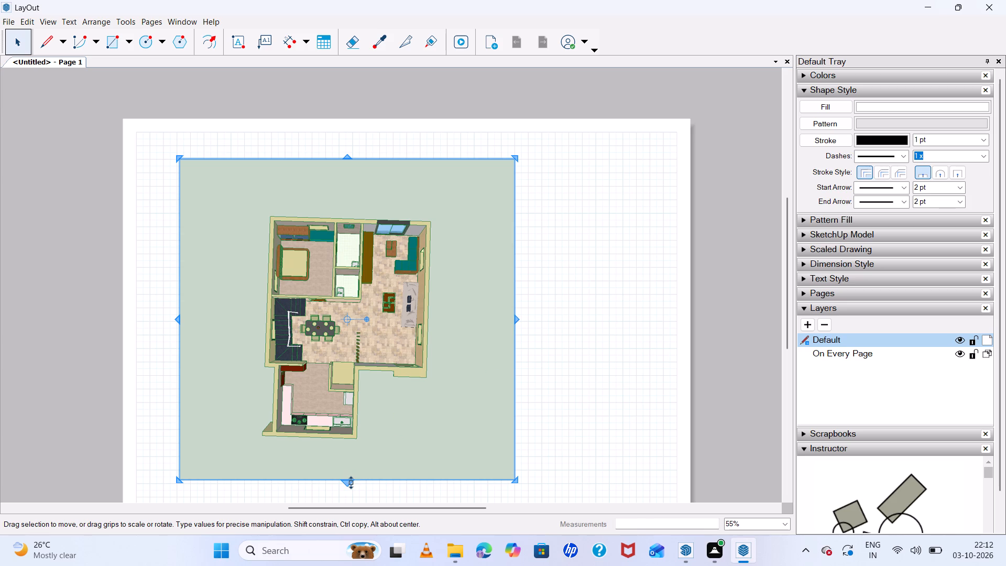
{"action": "left_click_drag", "start_coordinate": [350, 482], "coordinate": [360, 380]}
{"action": "left_click", "coordinate": [360, 380]}
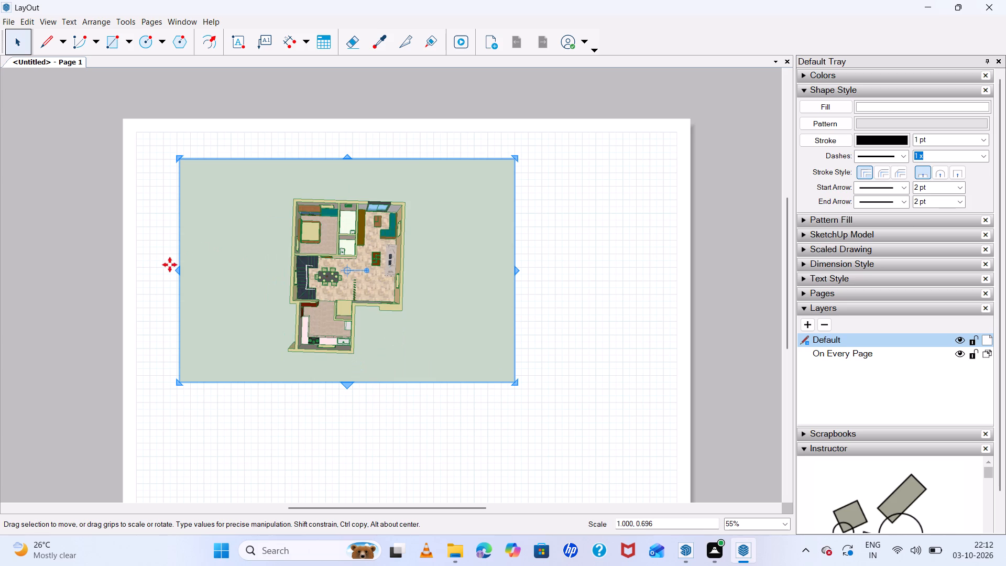
{"action": "left_click_drag", "start_coordinate": [177, 269], "coordinate": [262, 268]}
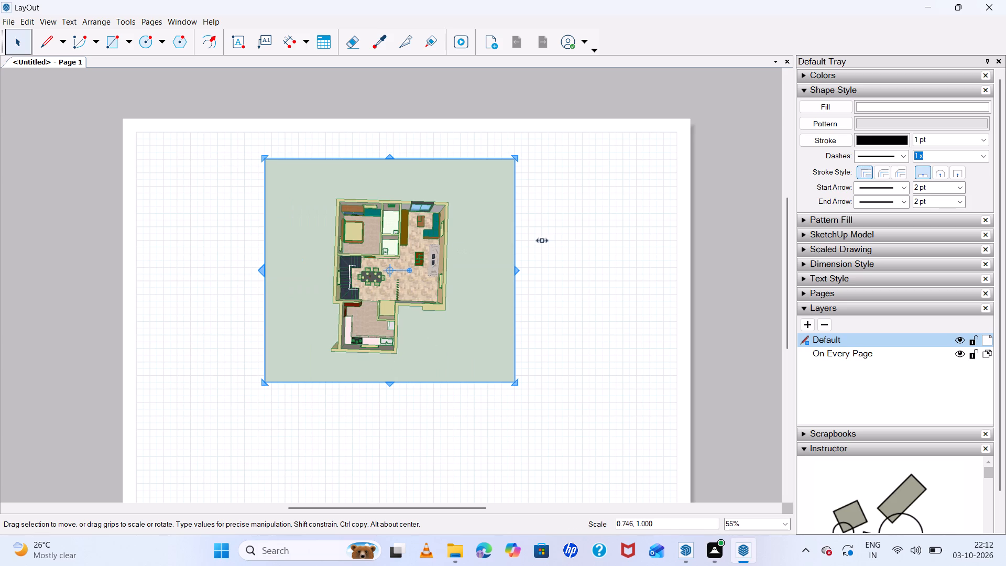
Shrink the house viewport further by pulling its right edge in to a 0.784 width scale and lowering its top edge.
{"action": "left_click_drag", "start_coordinate": [518, 270], "coordinate": [462, 278]}
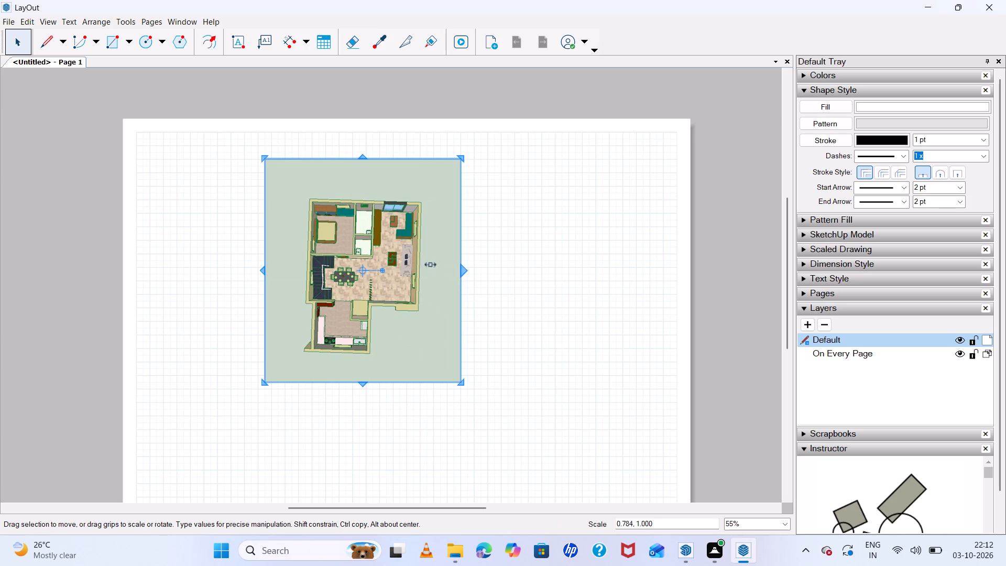
{"action": "left_click_drag", "start_coordinate": [361, 157], "coordinate": [362, 193]}
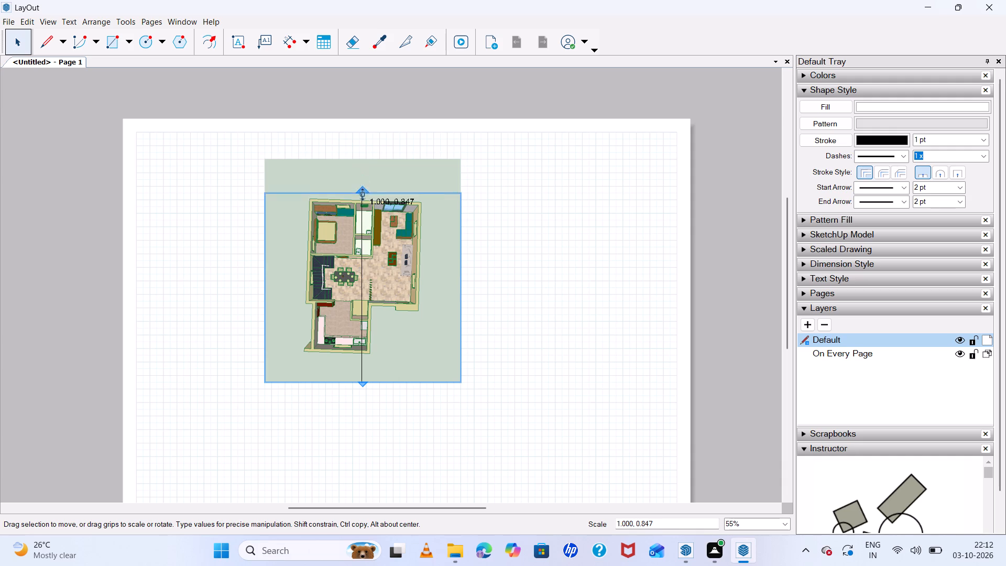
{"action": "left_click_drag", "start_coordinate": [362, 193], "coordinate": [362, 197]}
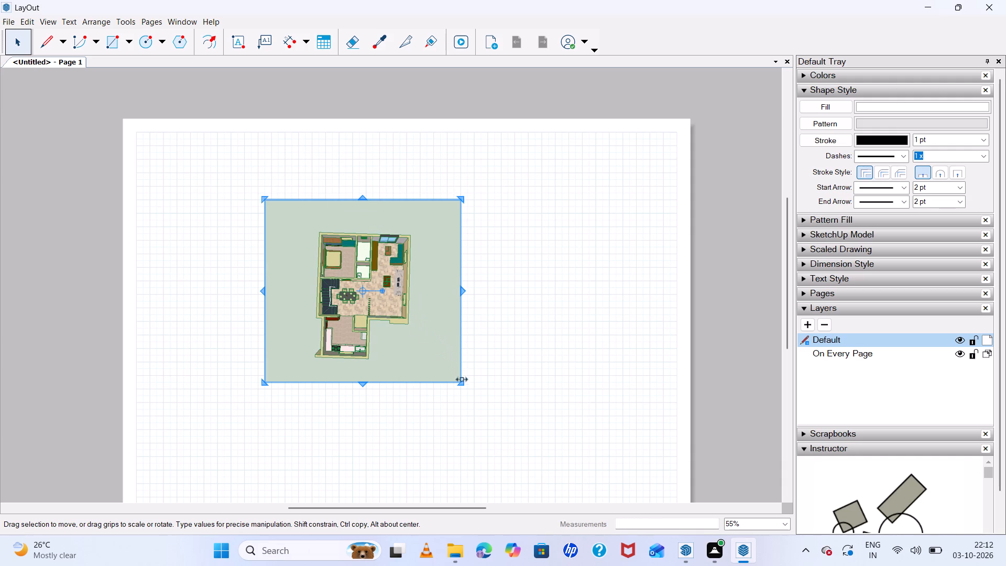
Move the house viewport into the upper-left area of the page.
{"action": "left_click_drag", "start_coordinate": [451, 372], "coordinate": [449, 365]}
{"action": "left_click_drag", "start_coordinate": [440, 348], "coordinate": [423, 331]}
{"action": "left_click", "coordinate": [422, 330]}
{"action": "left_click_drag", "start_coordinate": [424, 335], "coordinate": [332, 269]}
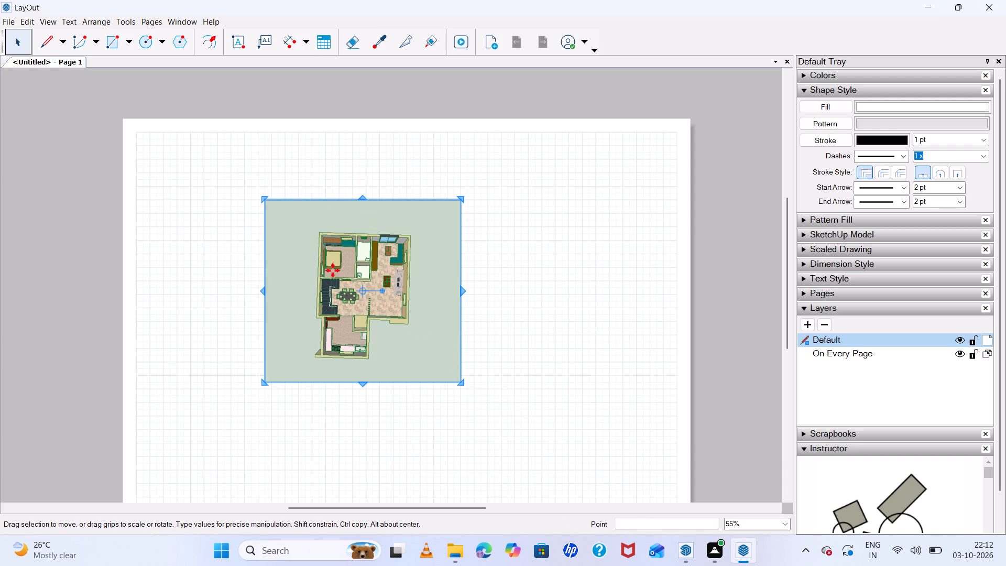
{"action": "left_click_drag", "start_coordinate": [332, 269], "coordinate": [323, 265]}
{"action": "left_click", "coordinate": [323, 265]}
{"action": "left_click", "coordinate": [416, 343]}
{"action": "left_click_drag", "start_coordinate": [451, 376], "coordinate": [363, 310]}
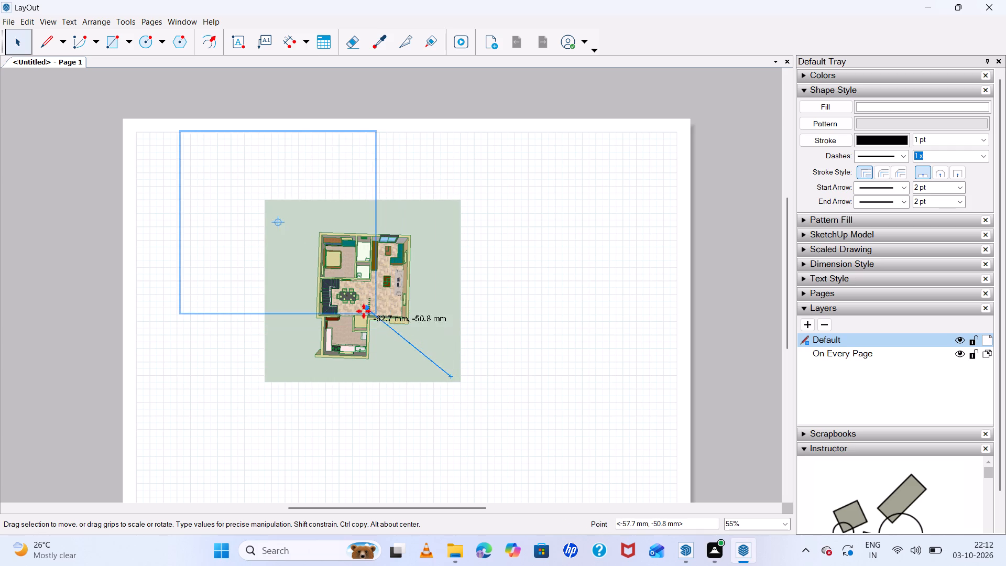
{"action": "left_click_drag", "start_coordinate": [363, 310], "coordinate": [353, 323]}
{"action": "left_click", "coordinate": [353, 323]}
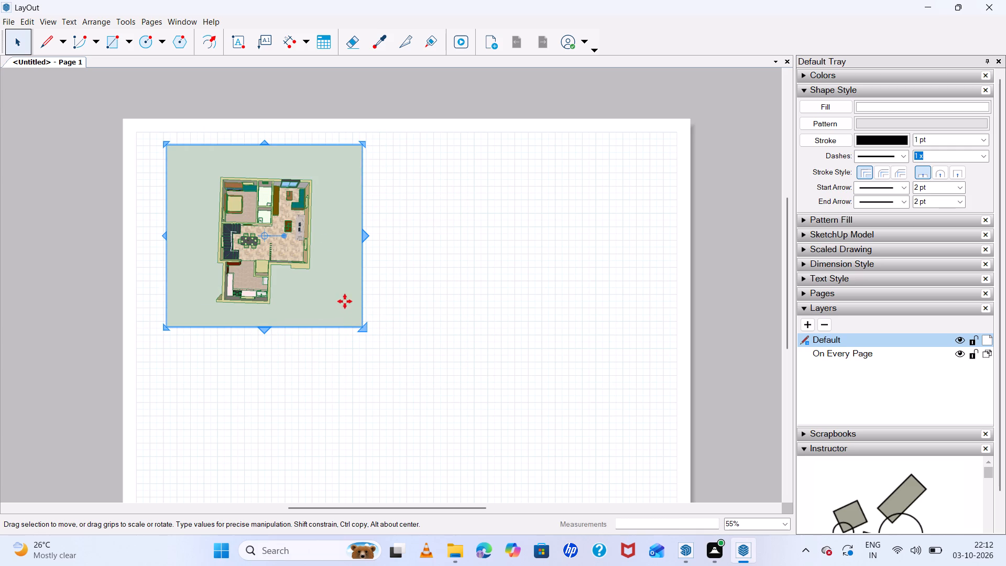
Copy the house viewport, move the original to the page's upper-right area, and paste the copy at the upper left.
{"action": "right_click", "coordinate": [343, 299]}
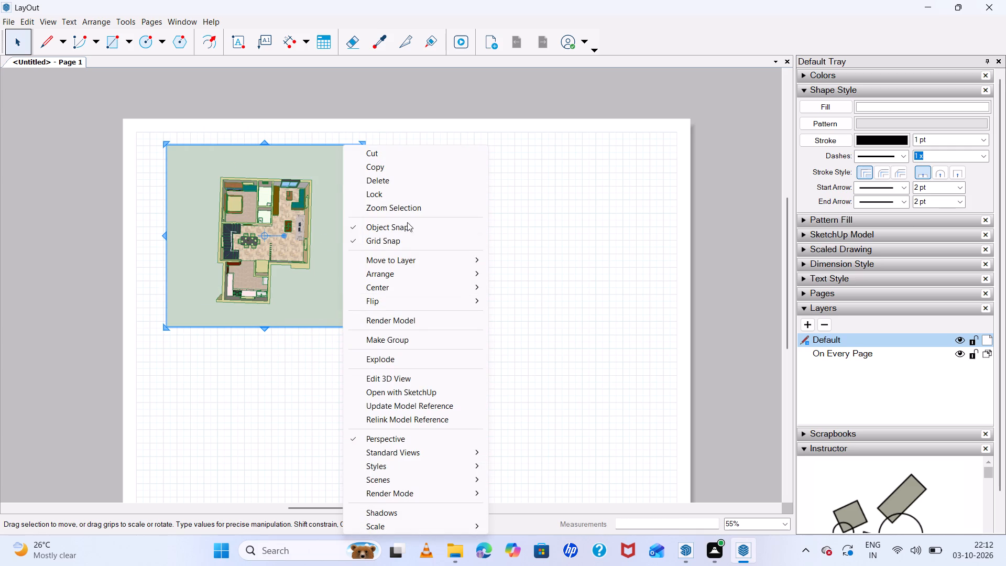
{"action": "left_click", "coordinate": [403, 169]}
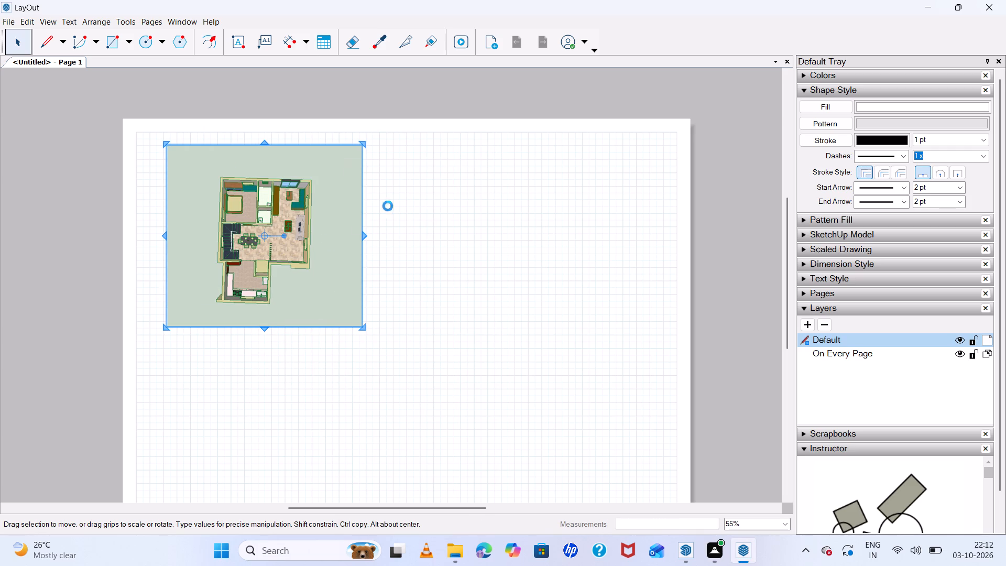
{"action": "left_click_drag", "start_coordinate": [320, 257], "coordinate": [498, 273]}
{"action": "left_click_drag", "start_coordinate": [498, 273], "coordinate": [576, 247]}
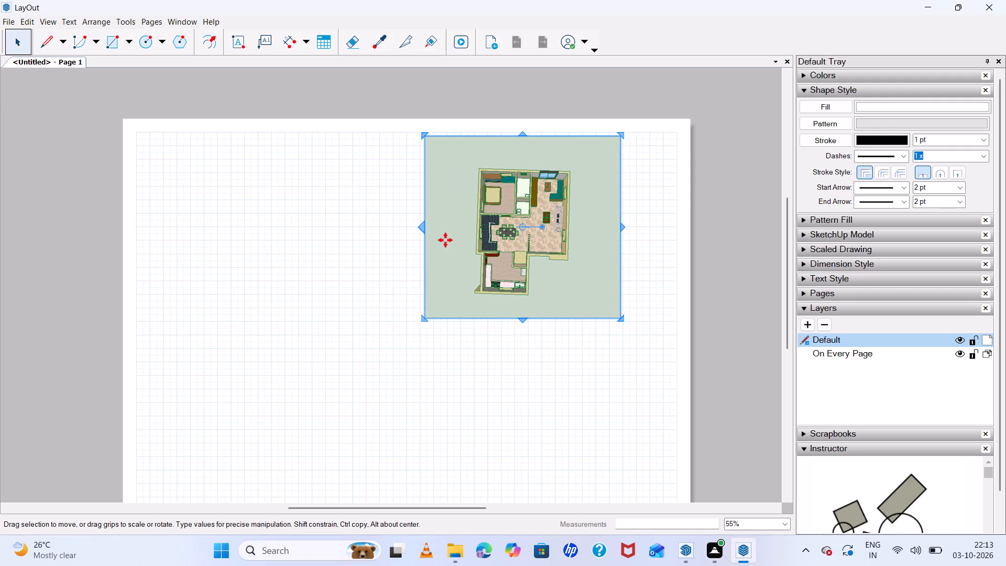
{"action": "key", "text": "ctrl+v"}
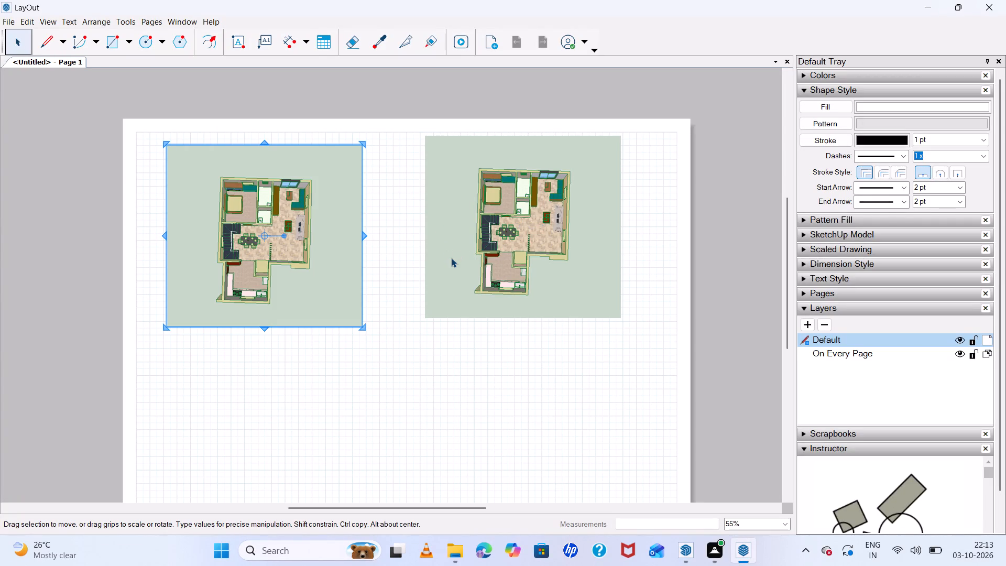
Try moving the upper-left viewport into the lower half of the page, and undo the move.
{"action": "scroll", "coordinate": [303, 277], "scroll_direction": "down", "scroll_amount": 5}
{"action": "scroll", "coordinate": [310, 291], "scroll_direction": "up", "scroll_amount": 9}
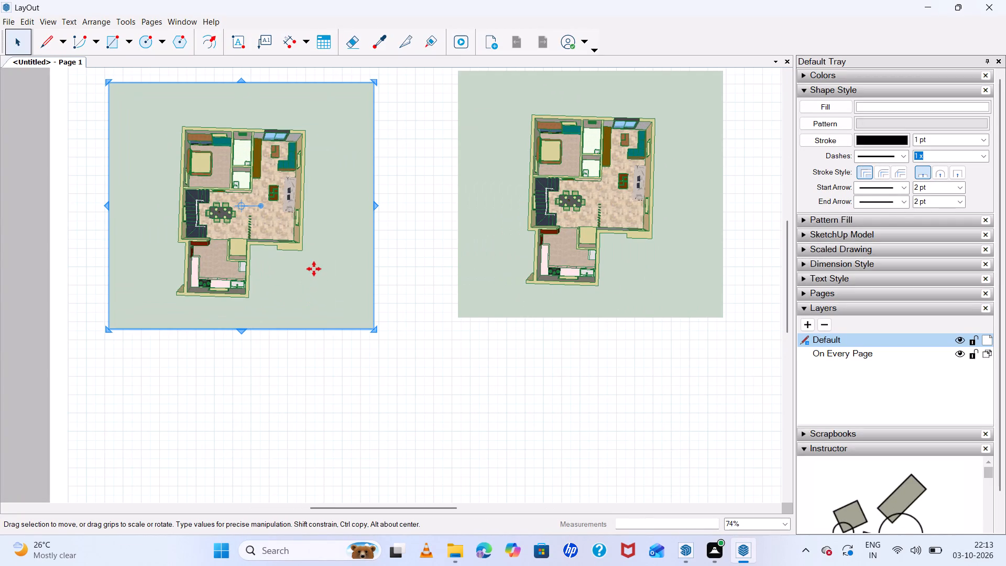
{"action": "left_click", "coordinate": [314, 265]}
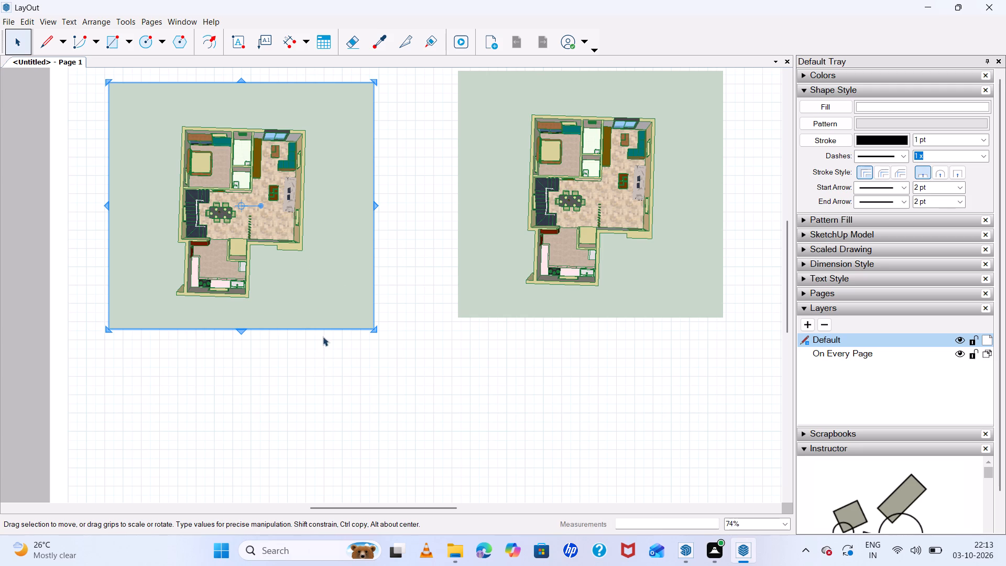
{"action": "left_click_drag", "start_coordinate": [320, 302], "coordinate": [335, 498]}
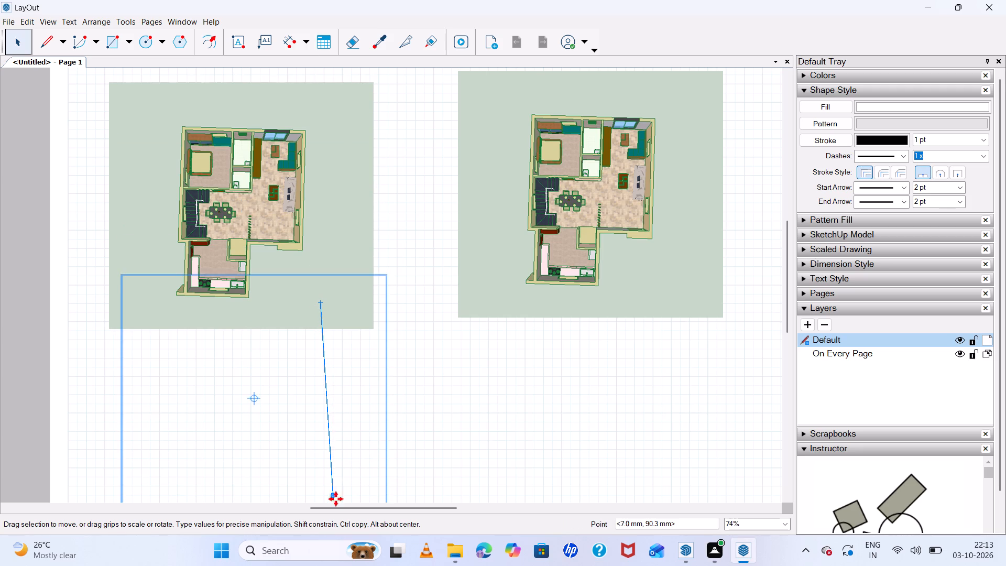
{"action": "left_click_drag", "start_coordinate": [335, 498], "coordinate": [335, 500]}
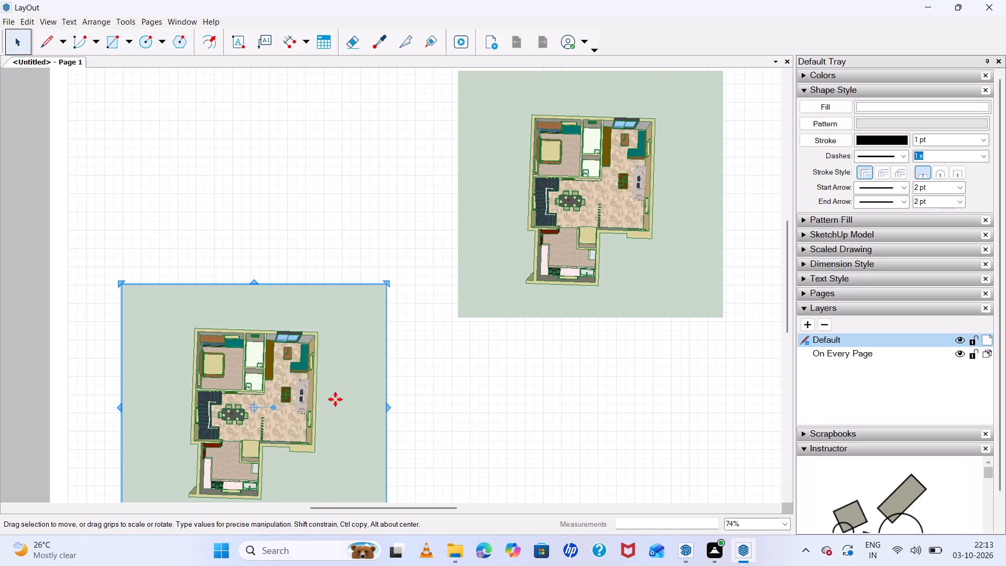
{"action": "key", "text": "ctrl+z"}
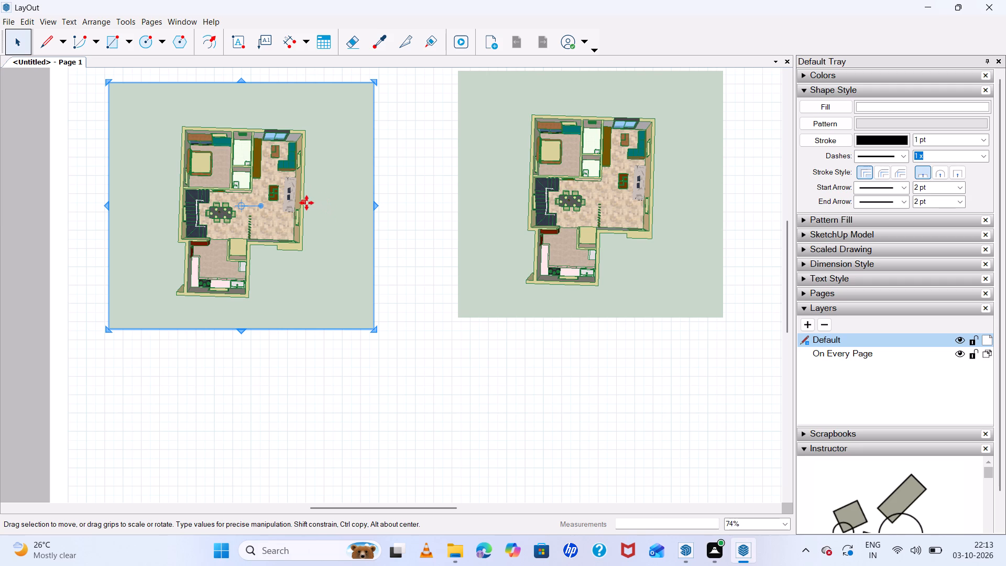
Duplicate the upper-left viewport and place the copy directly below it in the page's lower-left corner.
{"action": "key", "text": "ctrl+c"}
{"action": "key", "text": "ctrl+v"}
{"action": "left_click", "coordinate": [339, 294]}
{"action": "left_click_drag", "start_coordinate": [340, 296], "coordinate": [348, 430]}
{"action": "scroll", "coordinate": [341, 324], "scroll_direction": "down", "scroll_amount": 6}
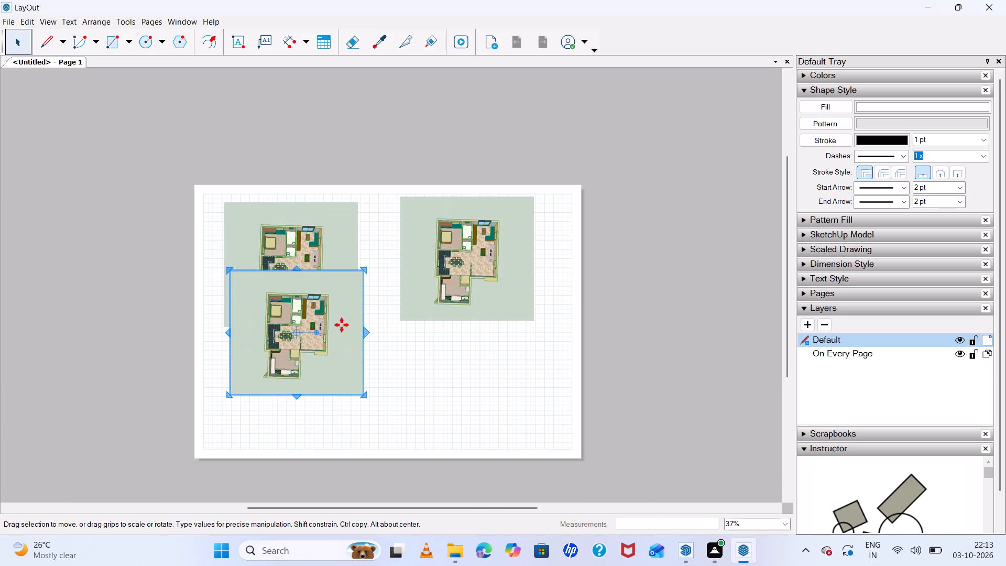
{"action": "left_click_drag", "start_coordinate": [325, 366], "coordinate": [320, 423]}
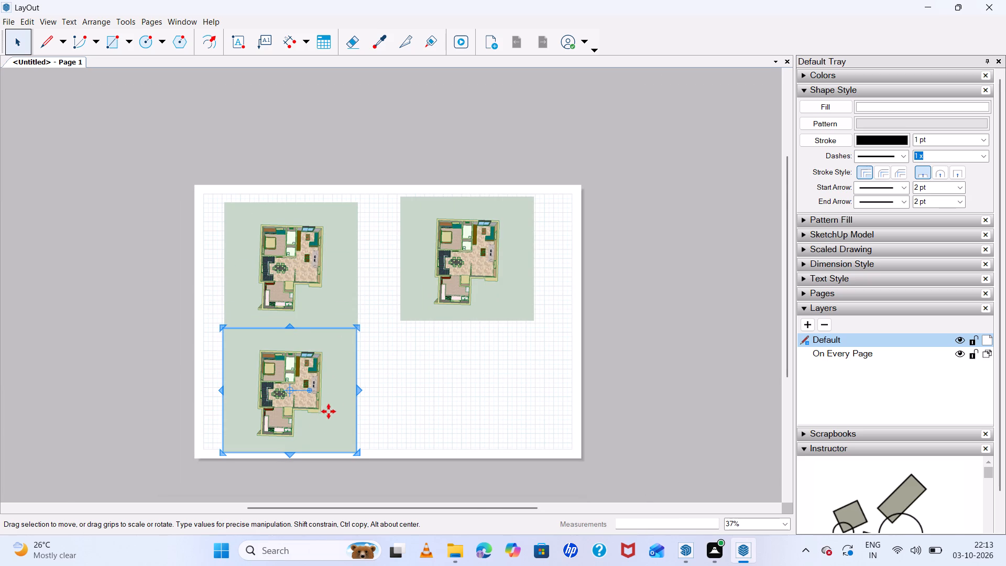
Shrink the upper-left viewport by raising its bottom edge to a 0.747 height scale and pulling its left edge inward.
{"action": "scroll", "coordinate": [298, 315], "scroll_direction": "up", "scroll_amount": 5}
{"action": "left_click", "coordinate": [292, 260]}
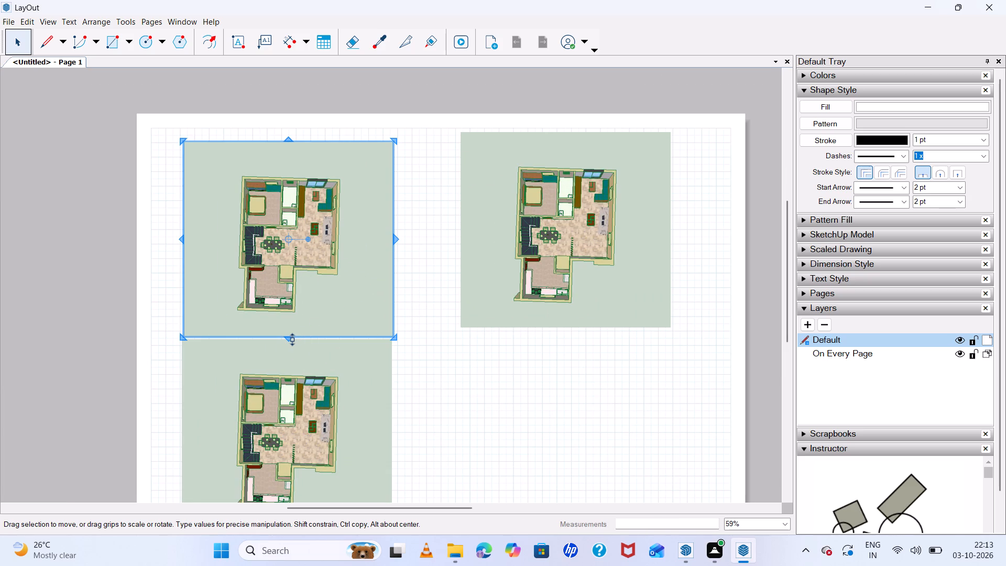
{"action": "left_click_drag", "start_coordinate": [289, 339], "coordinate": [292, 286]}
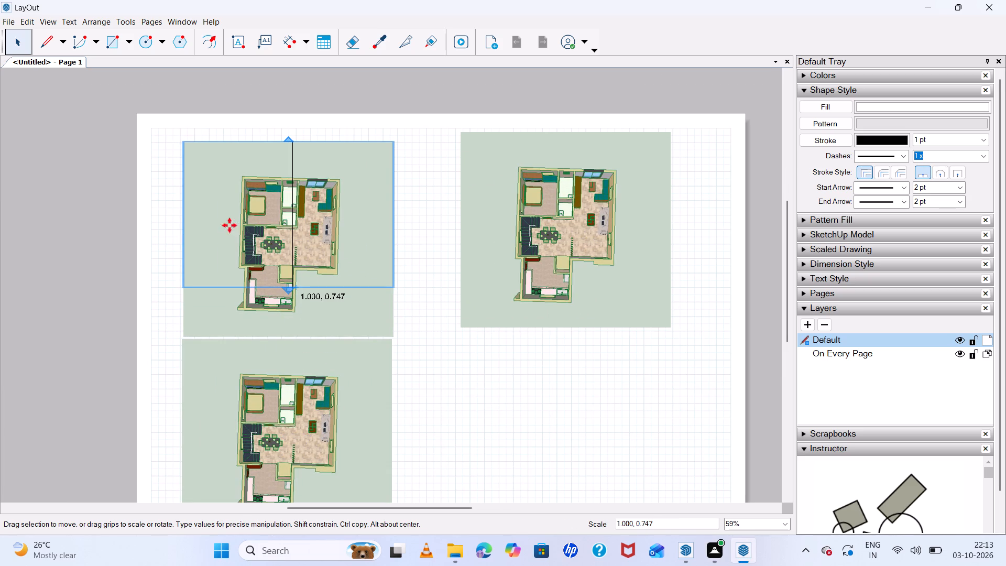
{"action": "left_click_drag", "start_coordinate": [182, 212], "coordinate": [185, 212]}
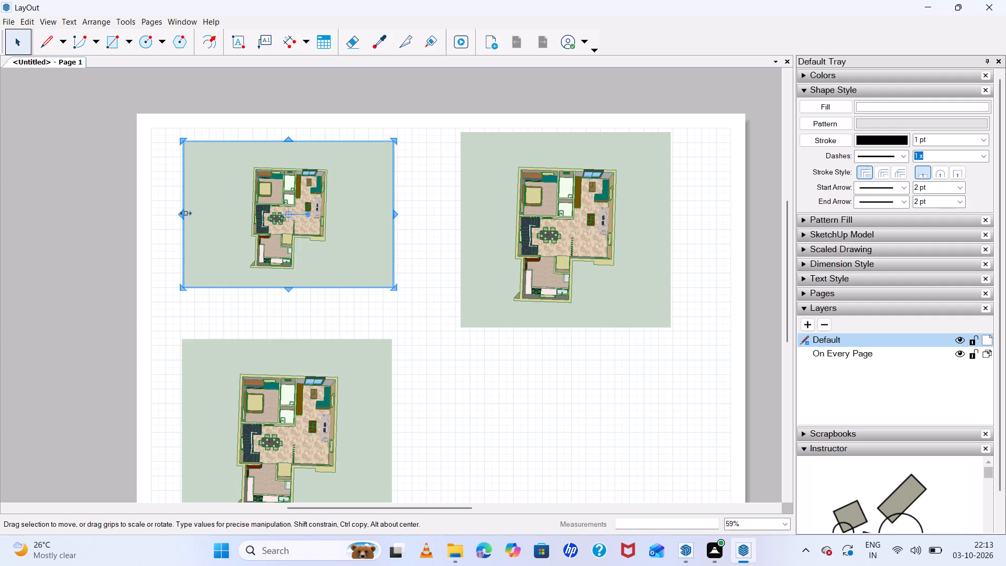
{"action": "left_click_drag", "start_coordinate": [185, 212], "coordinate": [238, 217]}
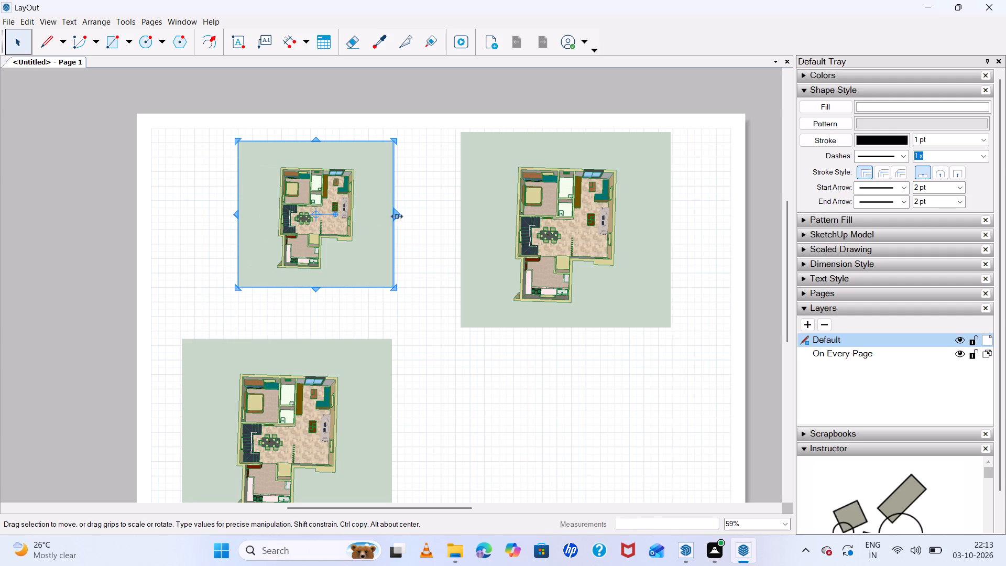
Paste another full-size copy of the house viewport over the smaller one in the page's upper-left area.
{"action": "scroll", "coordinate": [304, 231], "scroll_direction": "down", "scroll_amount": 4}
{"action": "scroll", "coordinate": [368, 356], "scroll_direction": "up", "scroll_amount": 4}
{"action": "middle_click_drag", "start_coordinate": [383, 358], "coordinate": [384, 350]}
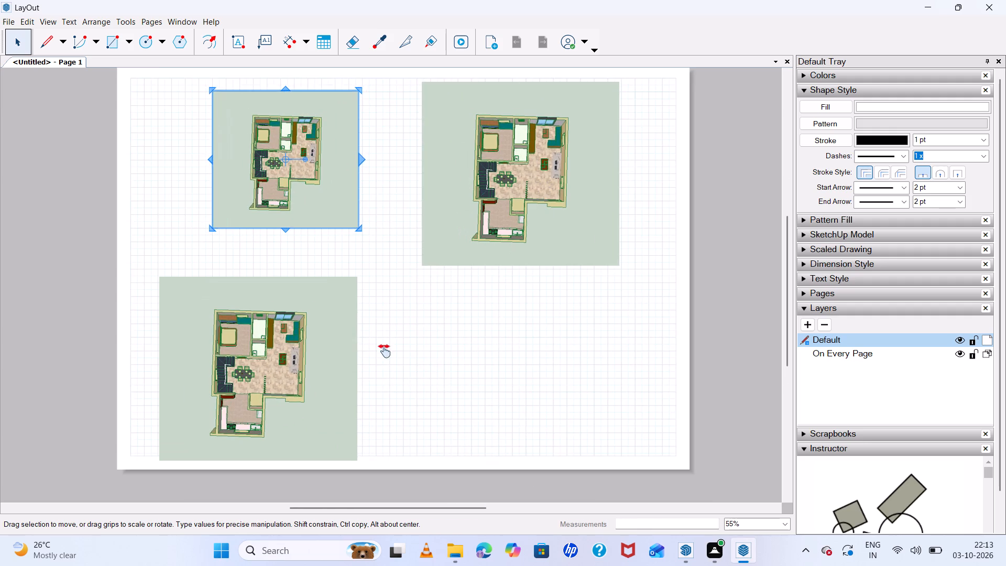
{"action": "middle_click_drag", "start_coordinate": [384, 350], "coordinate": [380, 308]}
{"action": "left_click", "coordinate": [287, 322]}
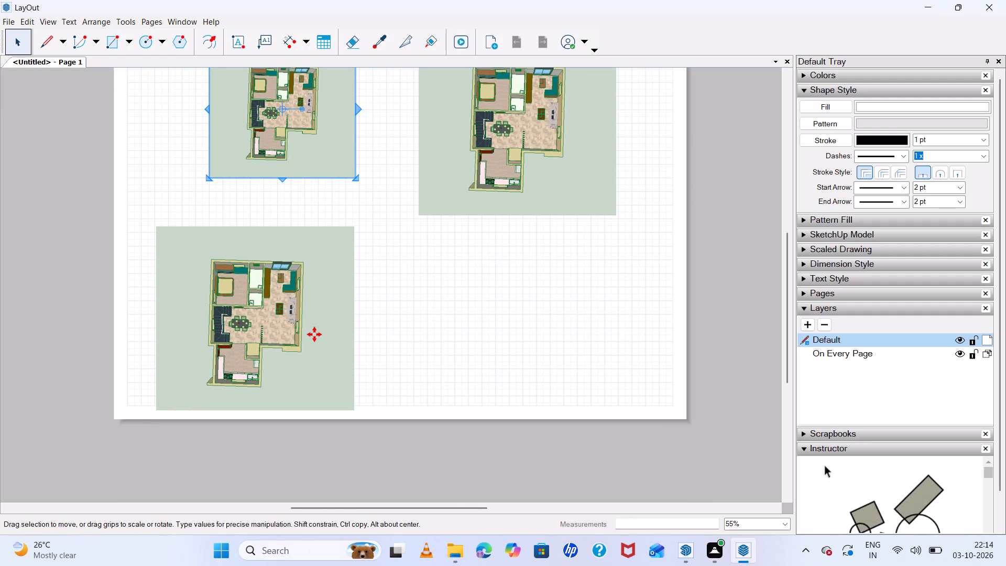
{"action": "key", "text": "space"}
{"action": "key", "text": "ctrl+c"}
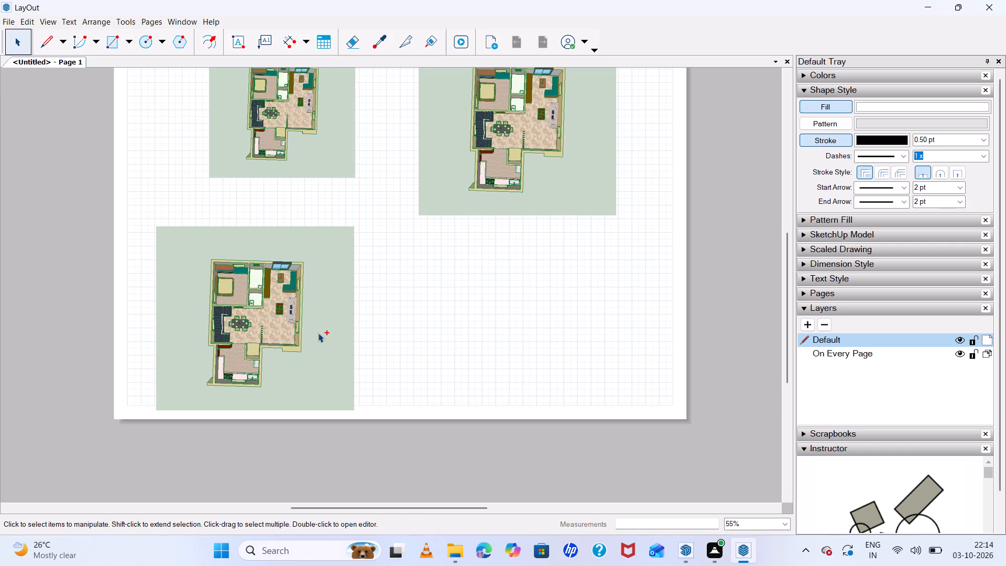
{"action": "key", "text": "ctrl+v"}
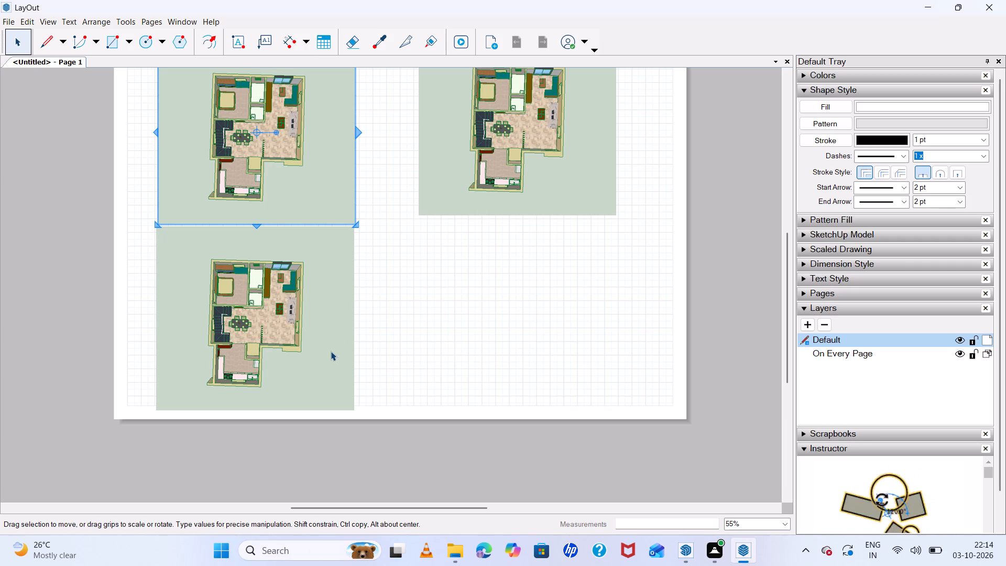
Move the lower-left viewport straight across to the page's lower-right corner, beneath the upper-right viewport.
{"action": "key", "text": "m"}
{"action": "left_click", "coordinate": [319, 357]}
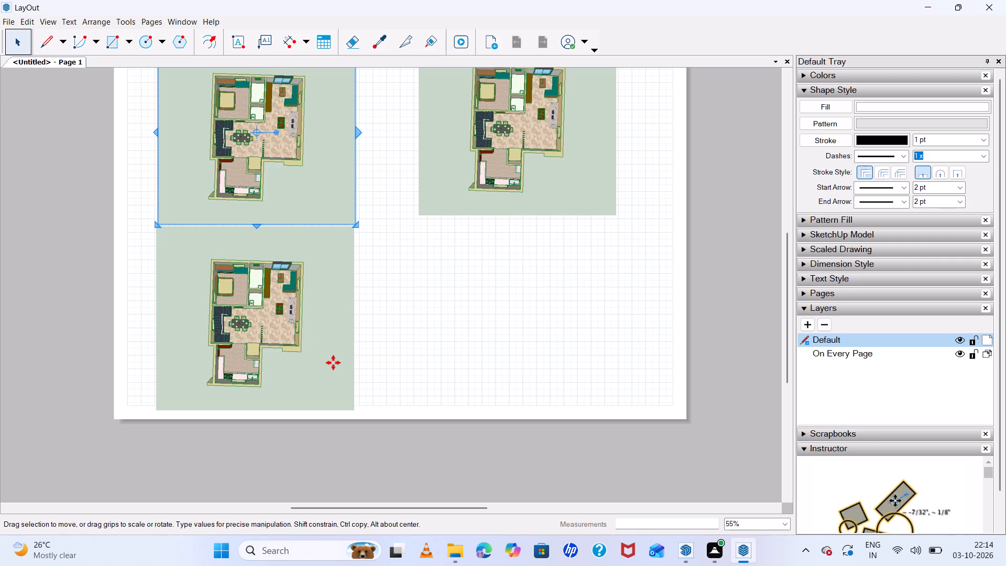
{"action": "left_click", "coordinate": [334, 365]}
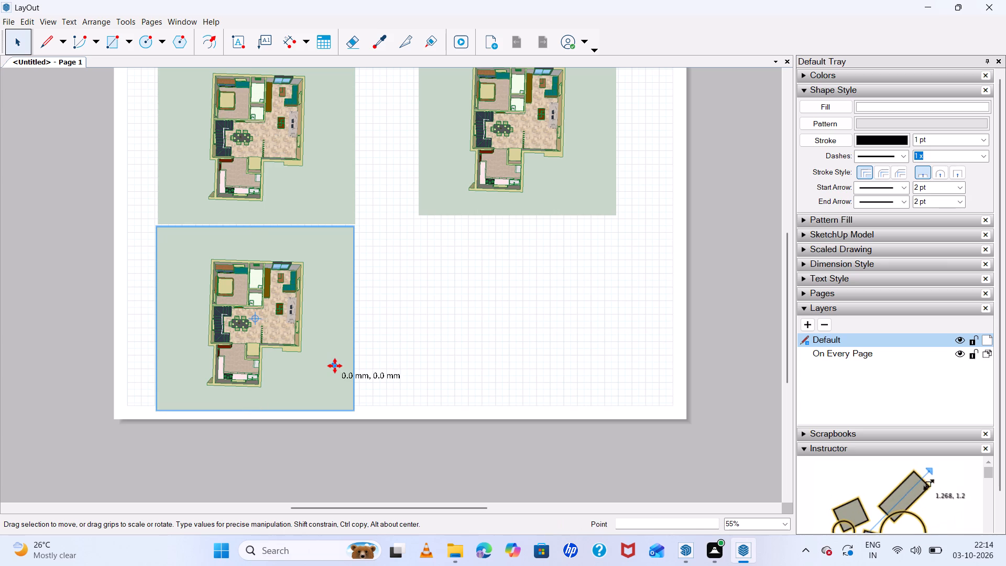
{"action": "left_click_drag", "start_coordinate": [323, 366], "coordinate": [591, 369]}
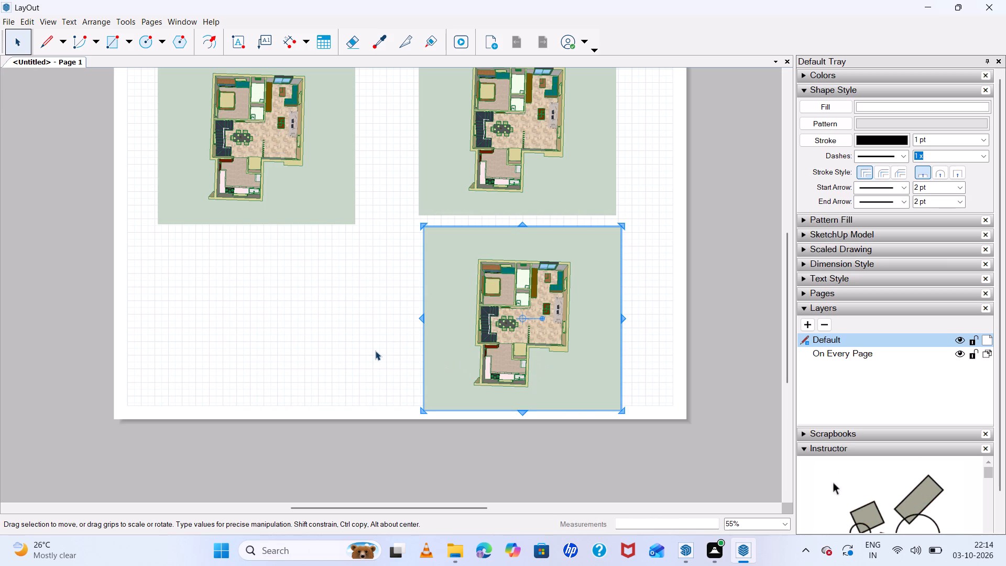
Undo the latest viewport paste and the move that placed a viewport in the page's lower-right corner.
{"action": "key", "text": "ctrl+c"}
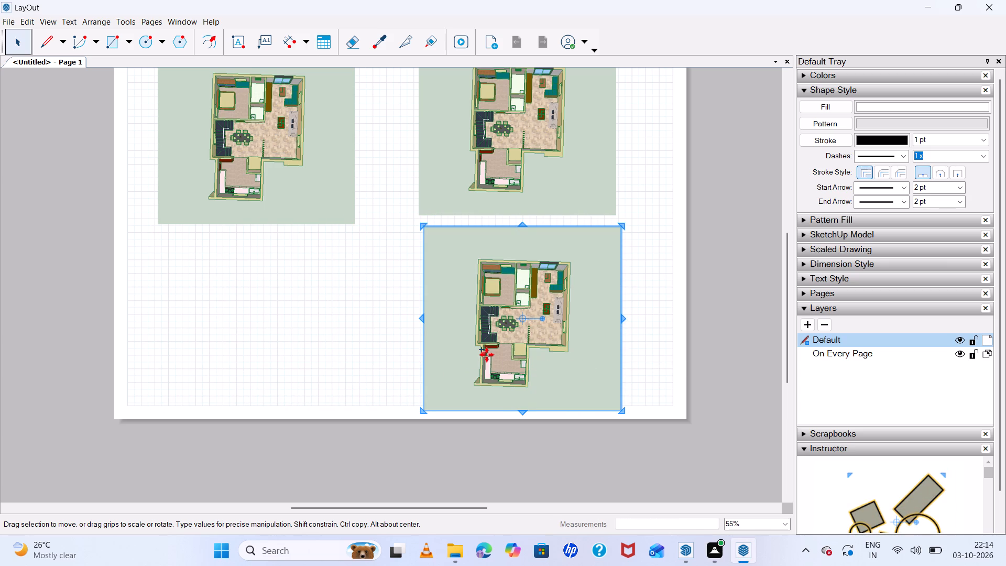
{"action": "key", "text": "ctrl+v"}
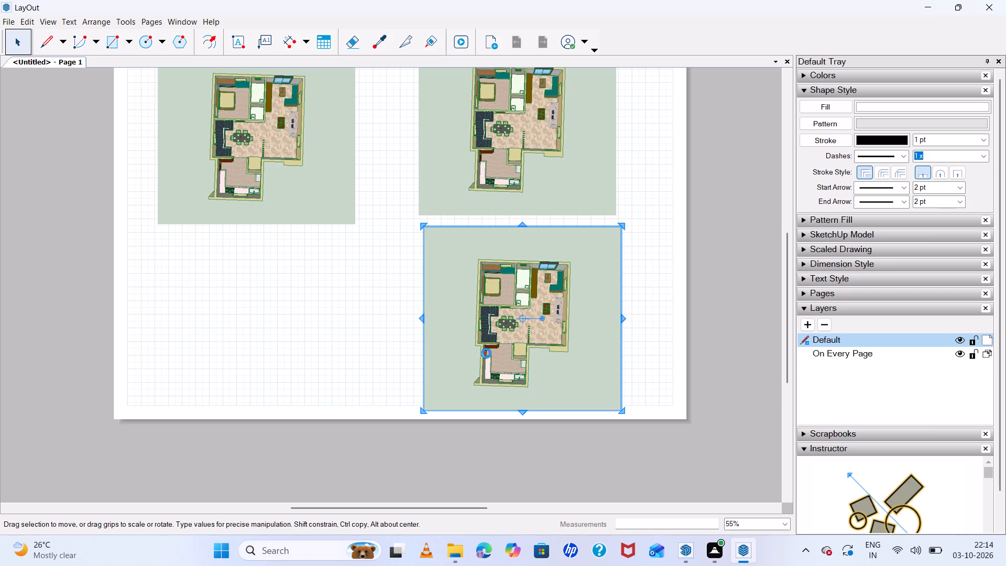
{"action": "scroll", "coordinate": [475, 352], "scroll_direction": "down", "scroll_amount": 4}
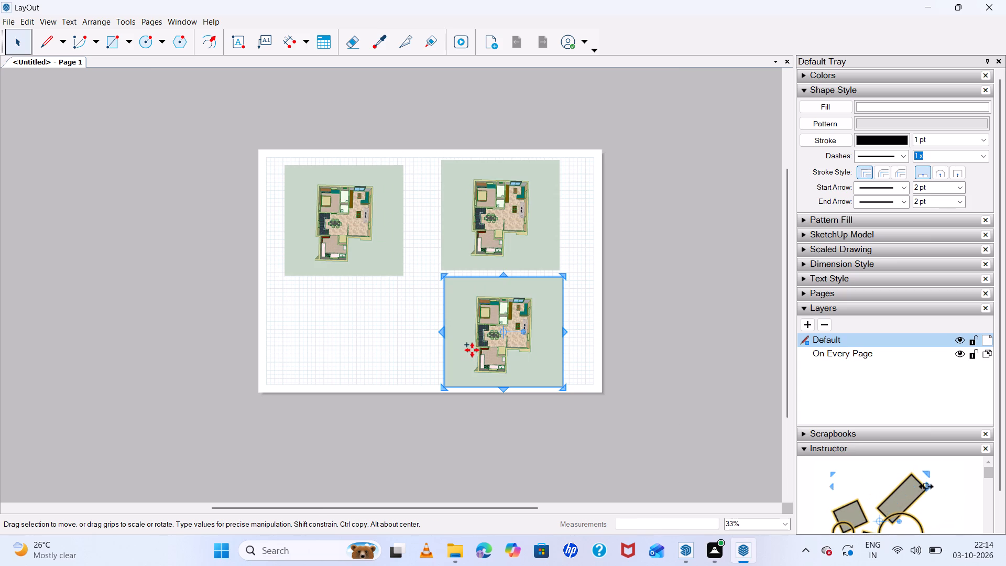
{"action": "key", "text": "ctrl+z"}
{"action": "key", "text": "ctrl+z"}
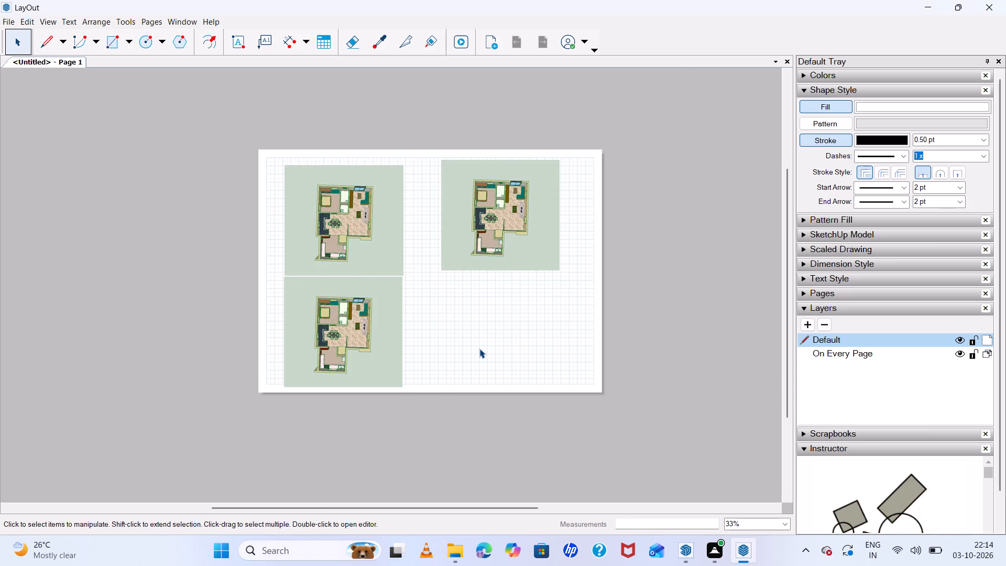
Move the full-size upper-left viewport copy to the page's lower-right area and shrink it by pulling its top and left edges inward.
{"action": "key", "text": "space"}
{"action": "left_click", "coordinate": [366, 255]}
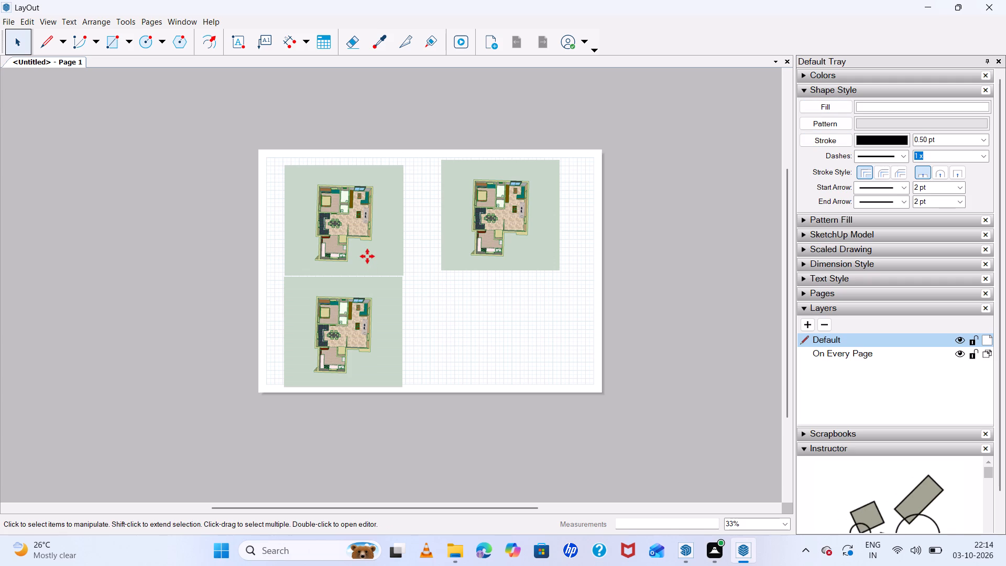
{"action": "left_click_drag", "start_coordinate": [367, 255], "coordinate": [504, 354]}
{"action": "left_click", "coordinate": [504, 354]}
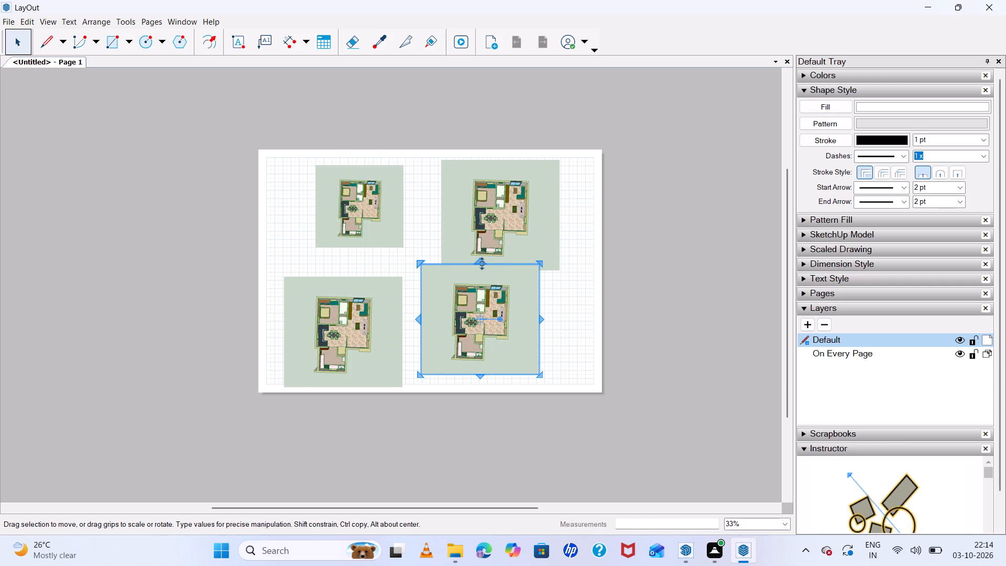
{"action": "left_click_drag", "start_coordinate": [481, 263], "coordinate": [487, 303]}
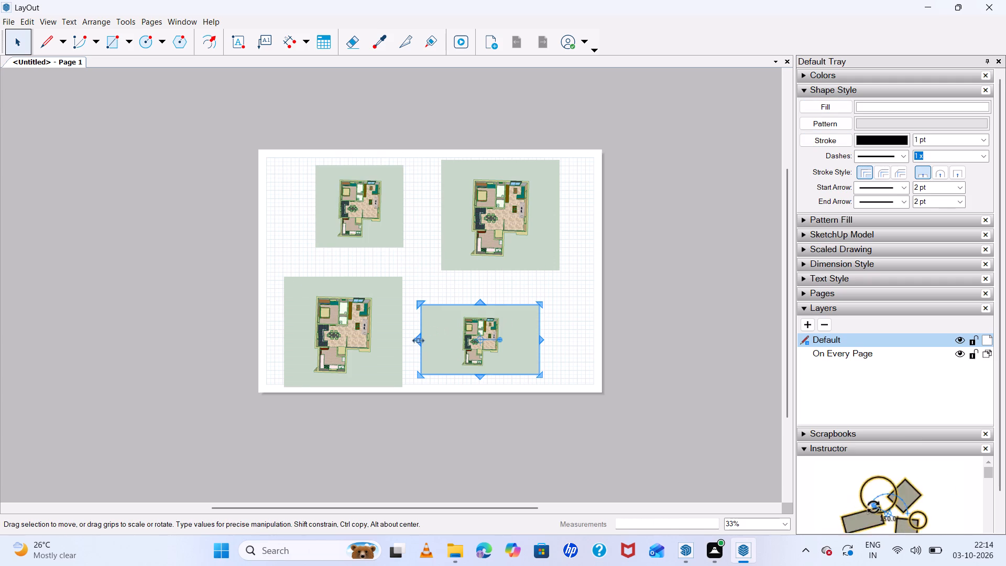
{"action": "left_click_drag", "start_coordinate": [417, 340], "coordinate": [453, 341]}
Open the lower-right viewport for editing and set its scene to Scene 7.
{"action": "scroll", "coordinate": [524, 338], "scroll_direction": "up", "scroll_amount": 12}
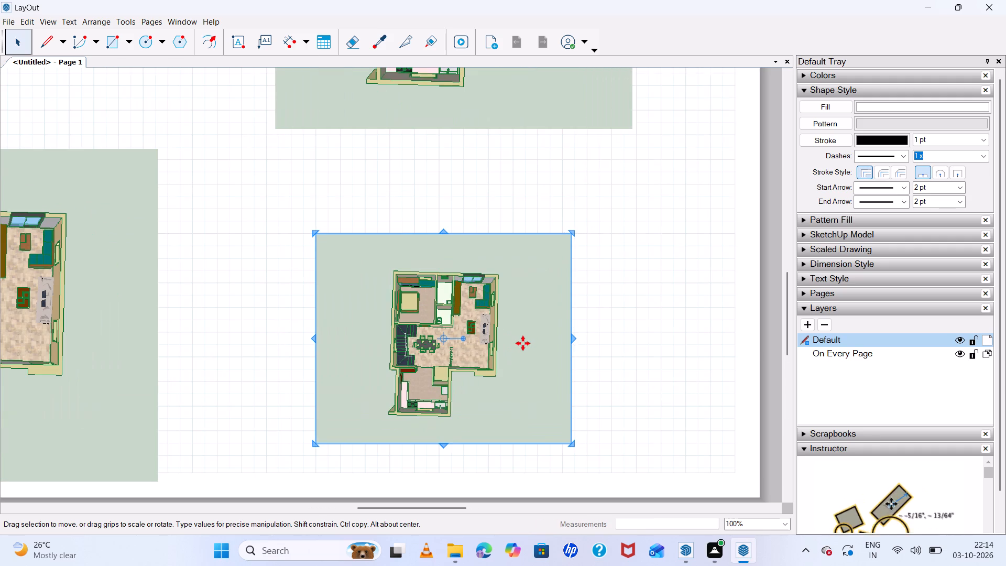
{"action": "right_click", "coordinate": [521, 343]}
{"action": "double_click", "coordinate": [460, 345]}
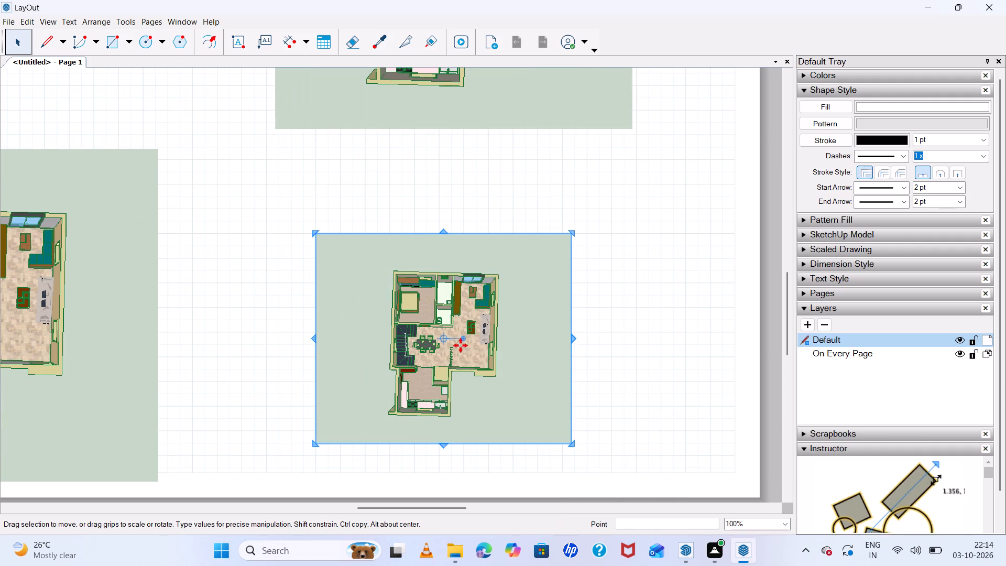
{"action": "right_click", "coordinate": [460, 344]}
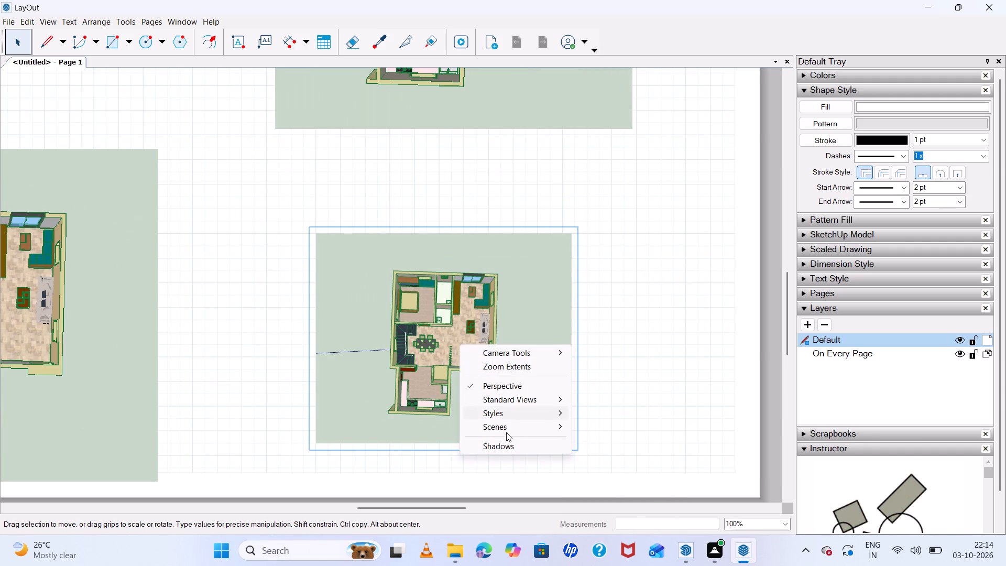
{"action": "left_click", "coordinate": [507, 429]}
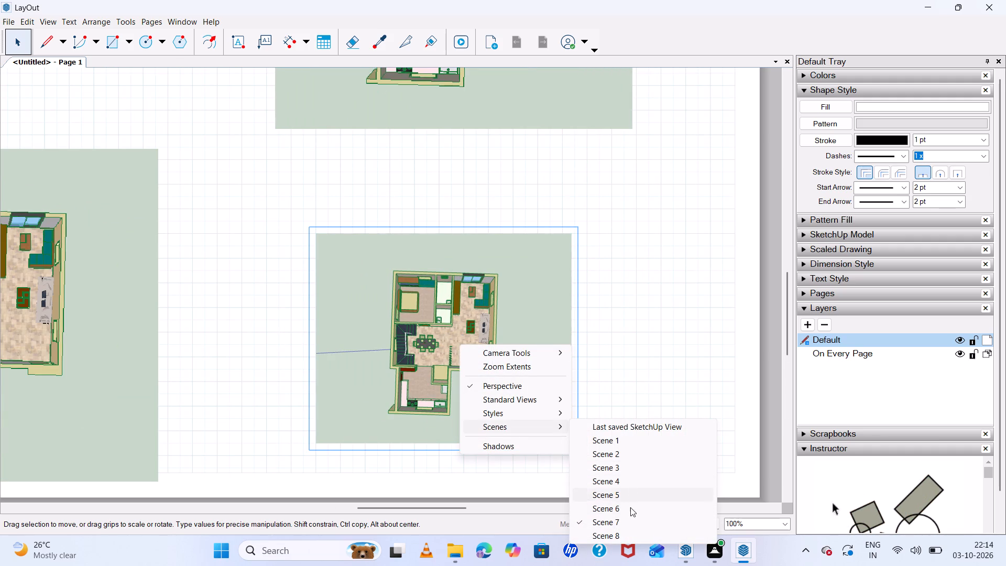
{"action": "left_click", "coordinate": [629, 524]}
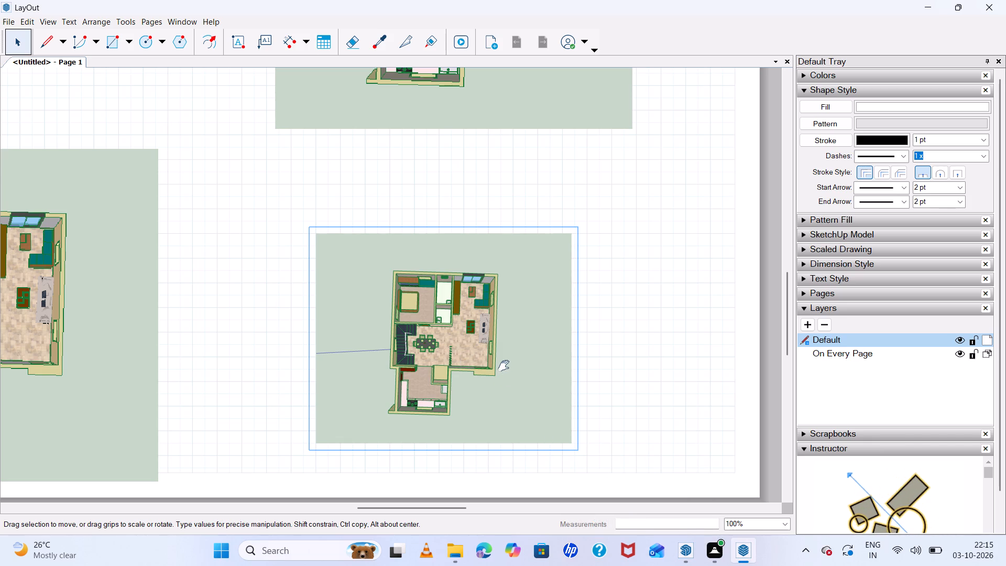
{"action": "right_click", "coordinate": [502, 358]}
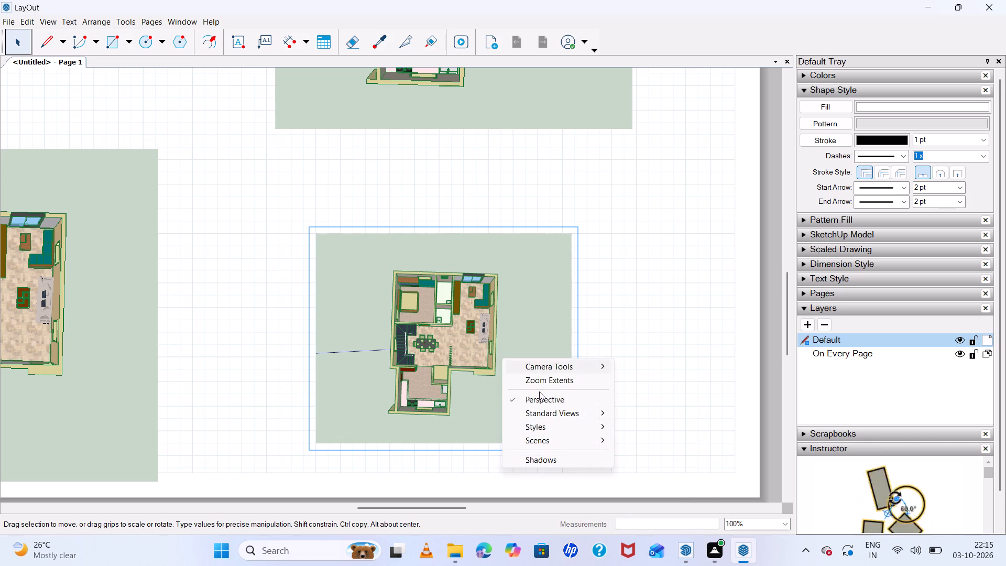
{"action": "left_click", "coordinate": [539, 441]}
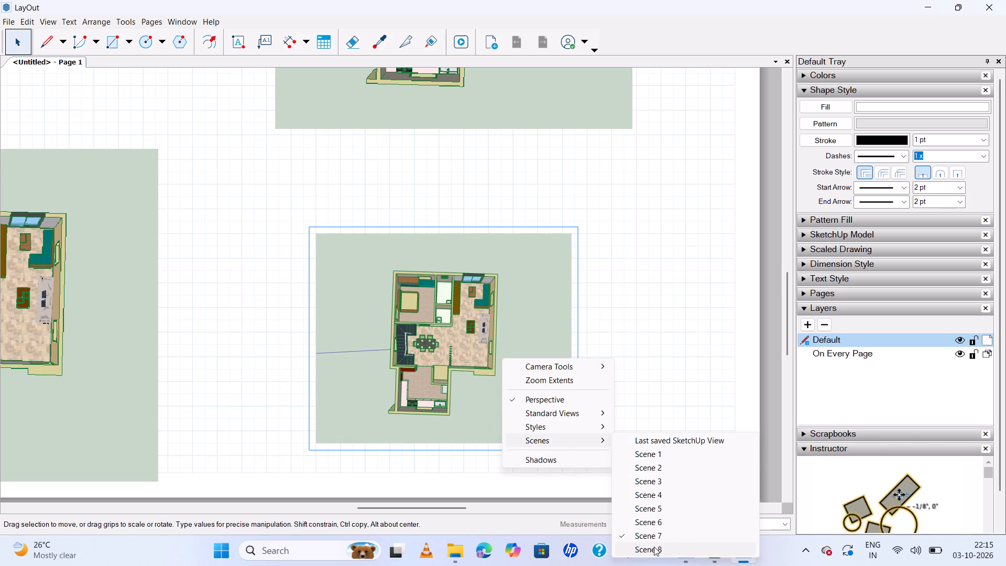
{"action": "left_click", "coordinate": [653, 538]}
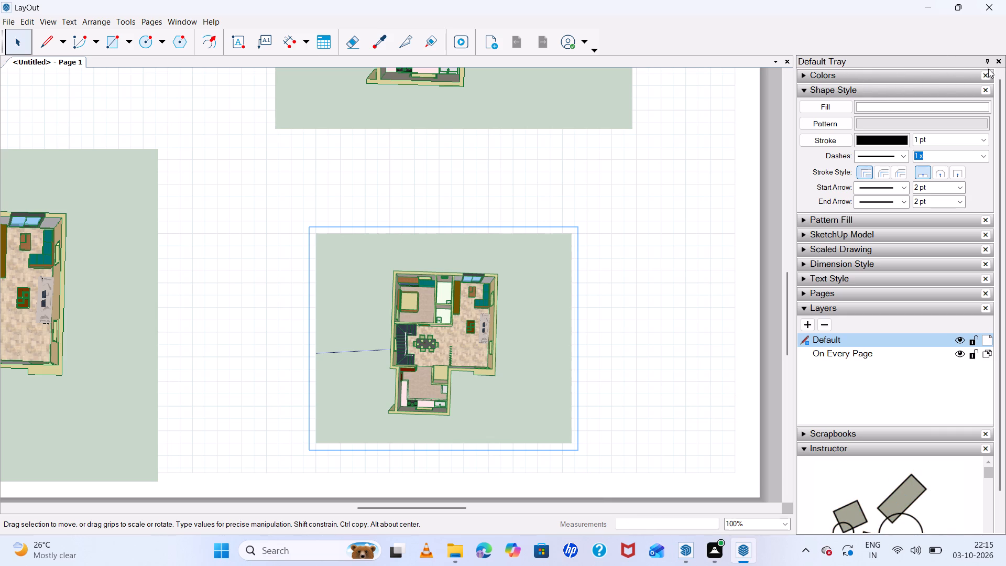
Adjust the camera inside the lower-right viewport so the house plan sits near the centre of its frame.
{"action": "scroll", "coordinate": [610, 198], "scroll_direction": "down", "scroll_amount": 5}
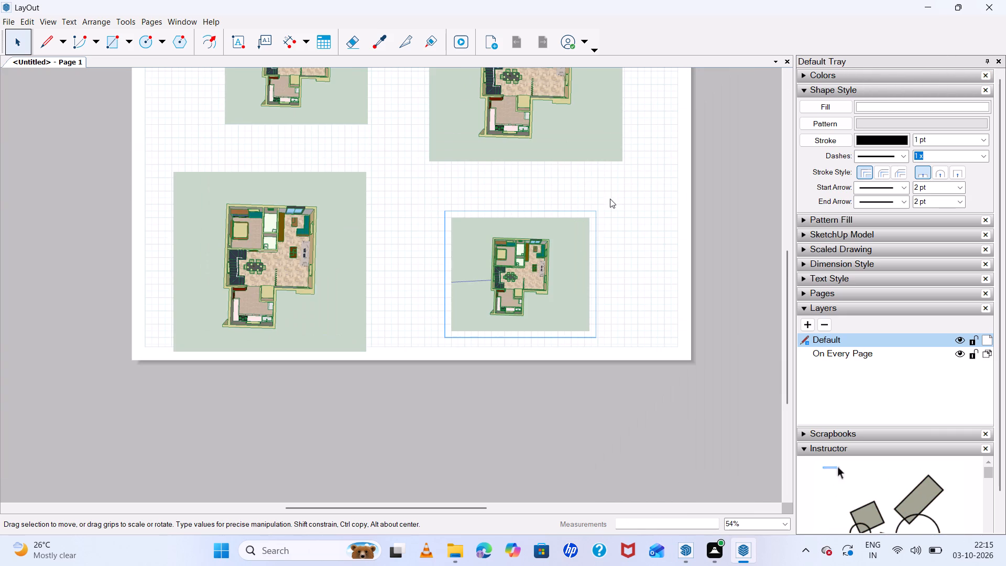
{"action": "scroll", "coordinate": [561, 262], "scroll_direction": "up", "scroll_amount": 4}
{"action": "scroll", "coordinate": [554, 268], "scroll_direction": "down", "scroll_amount": 3}
{"action": "double_click", "coordinate": [537, 275]}
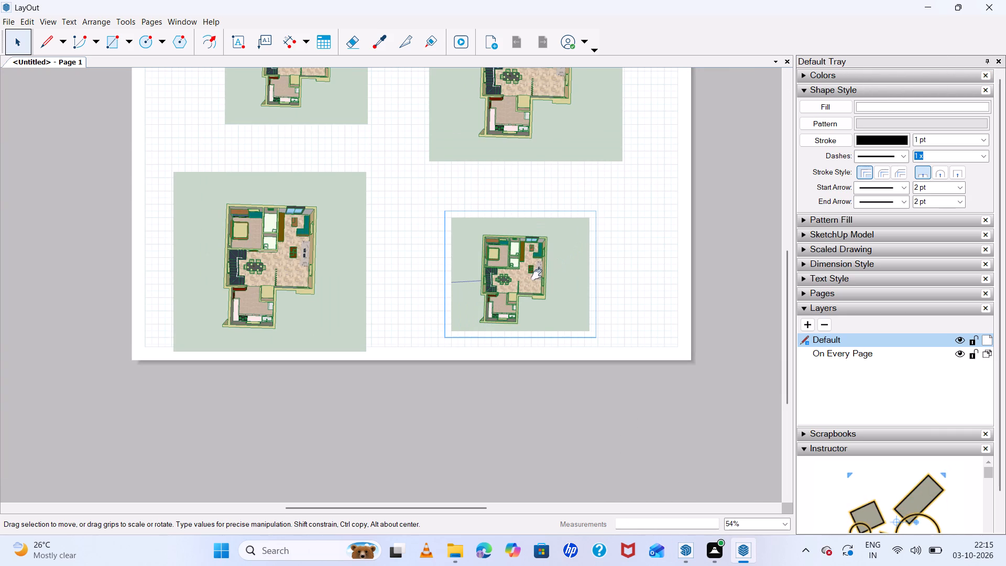
{"action": "left_click_drag", "start_coordinate": [488, 284], "coordinate": [524, 284]}
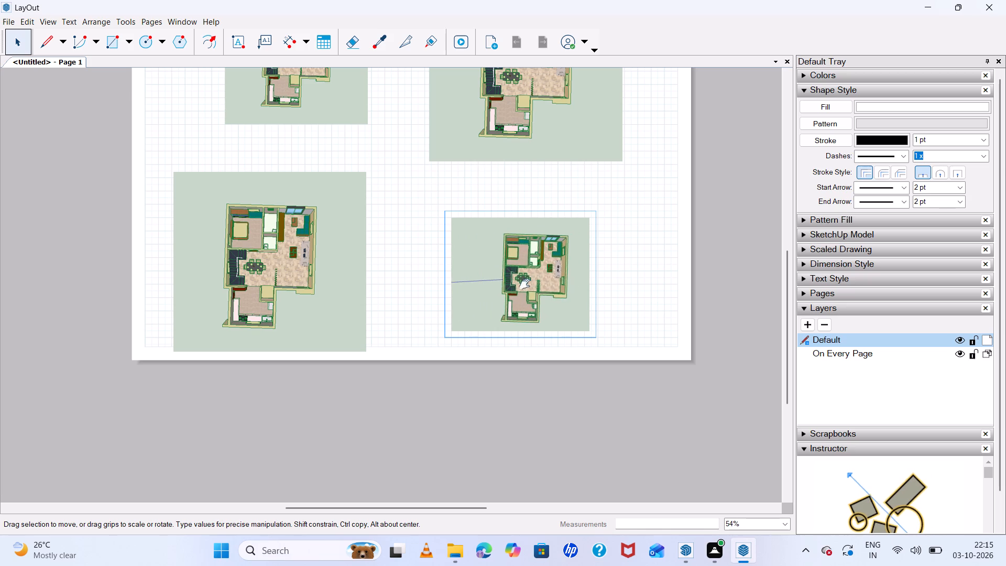
{"action": "left_click_drag", "start_coordinate": [524, 284], "coordinate": [518, 285]}
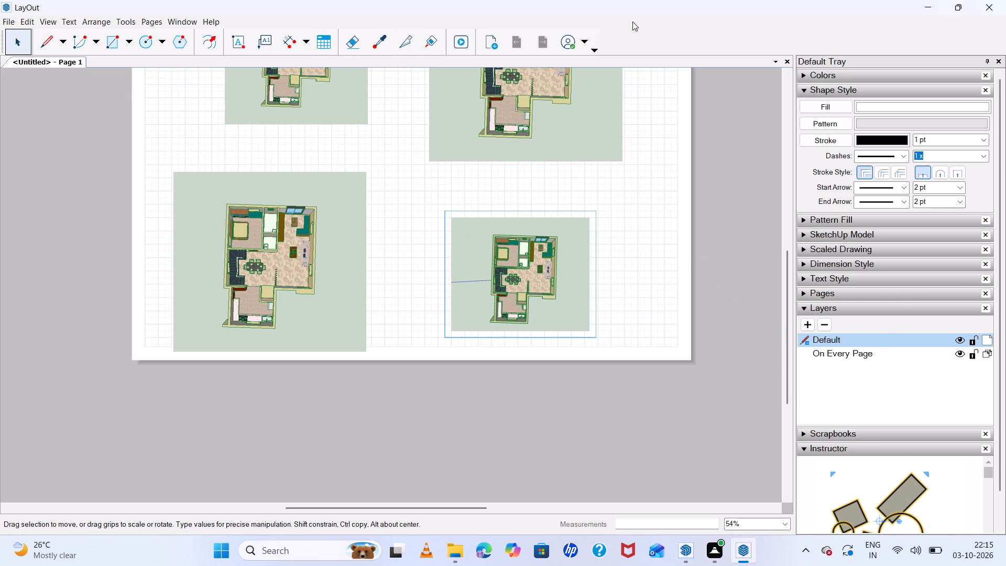
Switch to the floor plan model in SketchUp.
{"action": "left_click", "coordinate": [931, 8]}
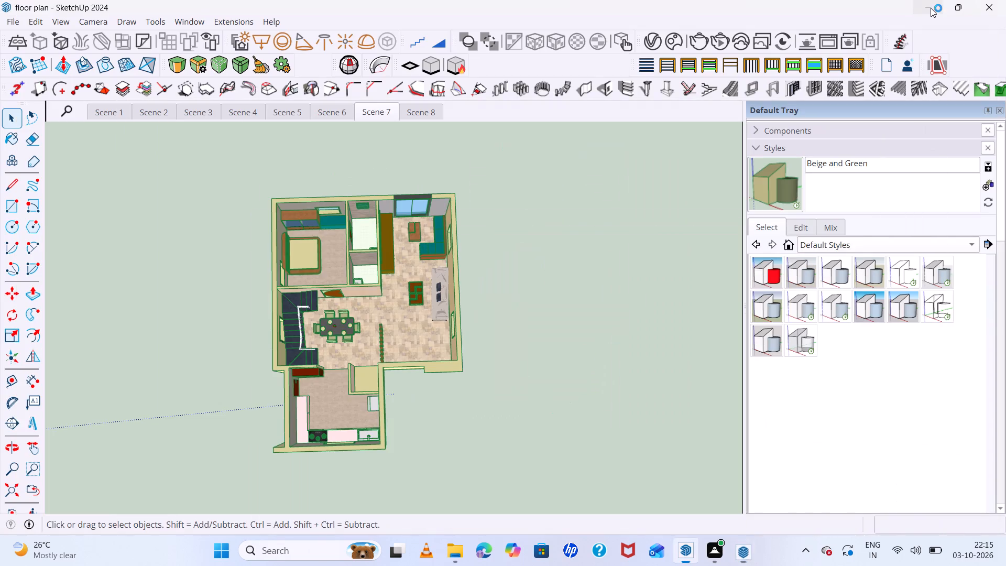
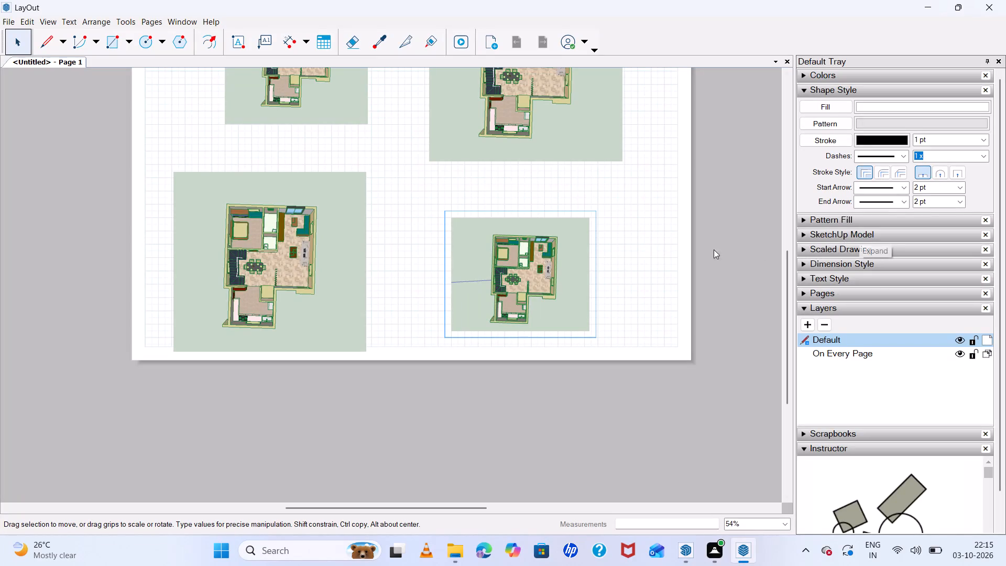
Set the upper-right floor plan viewport on the page to display Scene 4.
{"action": "left_click", "coordinate": [320, 237]}
{"action": "scroll", "coordinate": [283, 258], "scroll_direction": "down", "scroll_amount": 1}
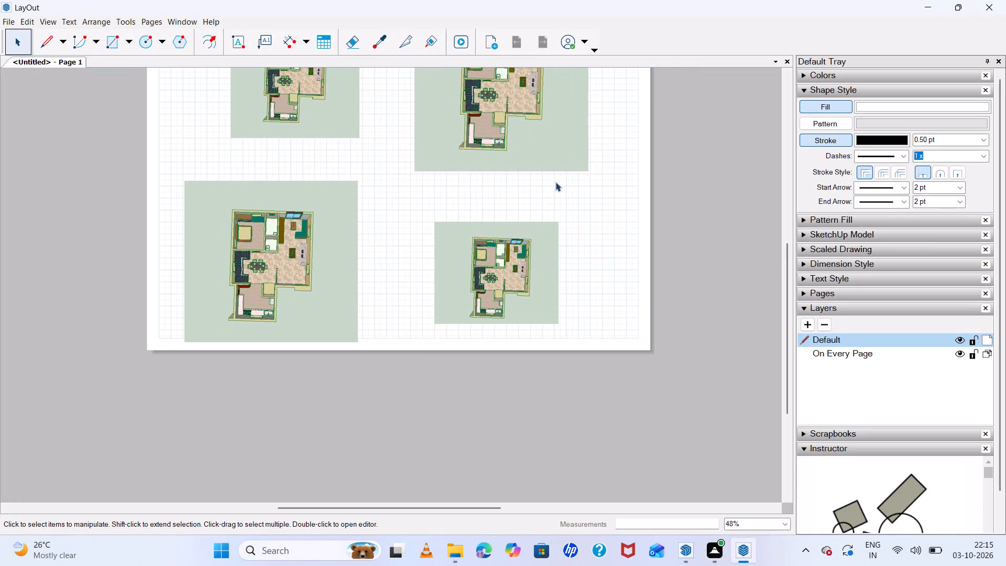
{"action": "left_click", "coordinate": [521, 111]}
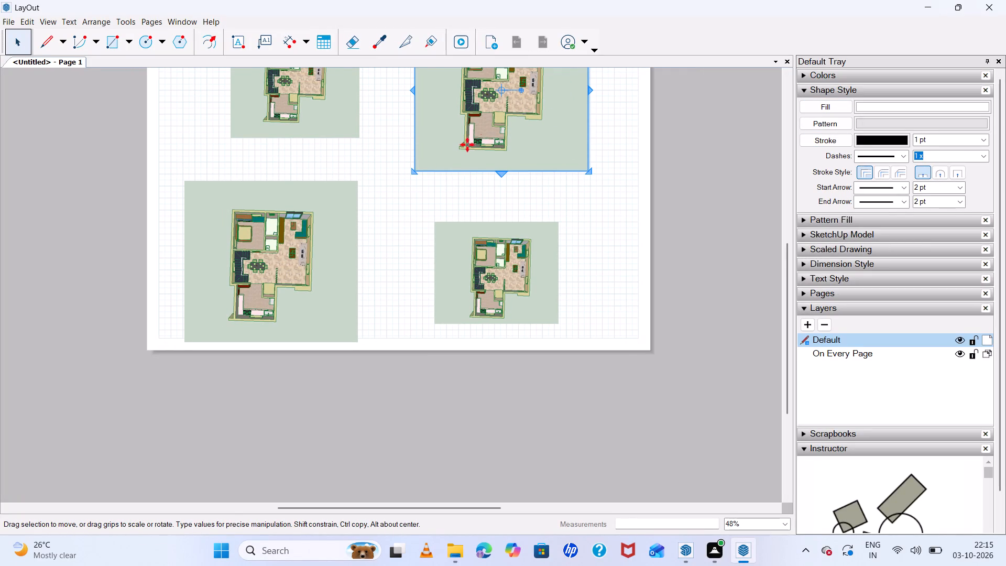
{"action": "right_click", "coordinate": [480, 126]}
{"action": "double_click", "coordinate": [479, 119]}
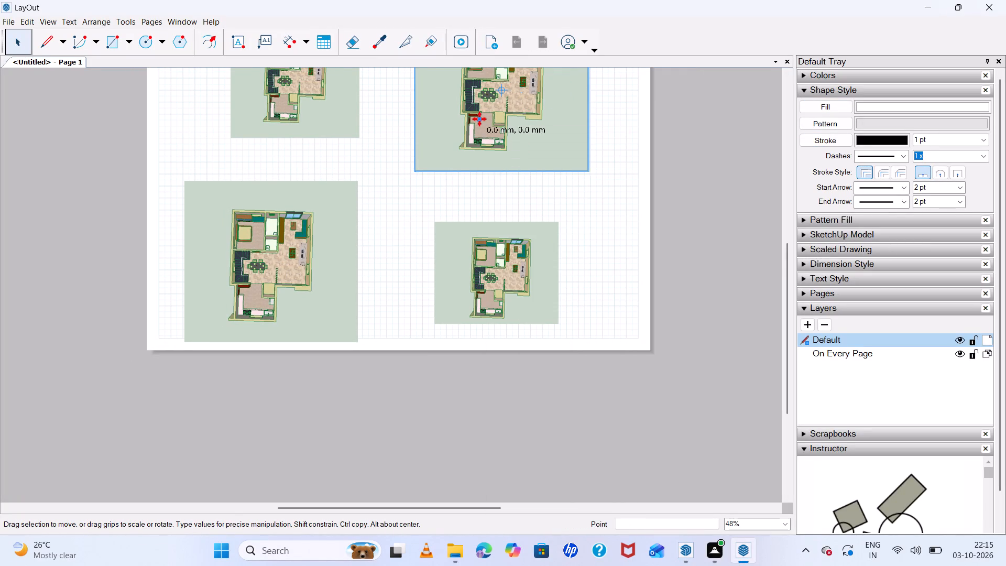
{"action": "right_click", "coordinate": [478, 118]}
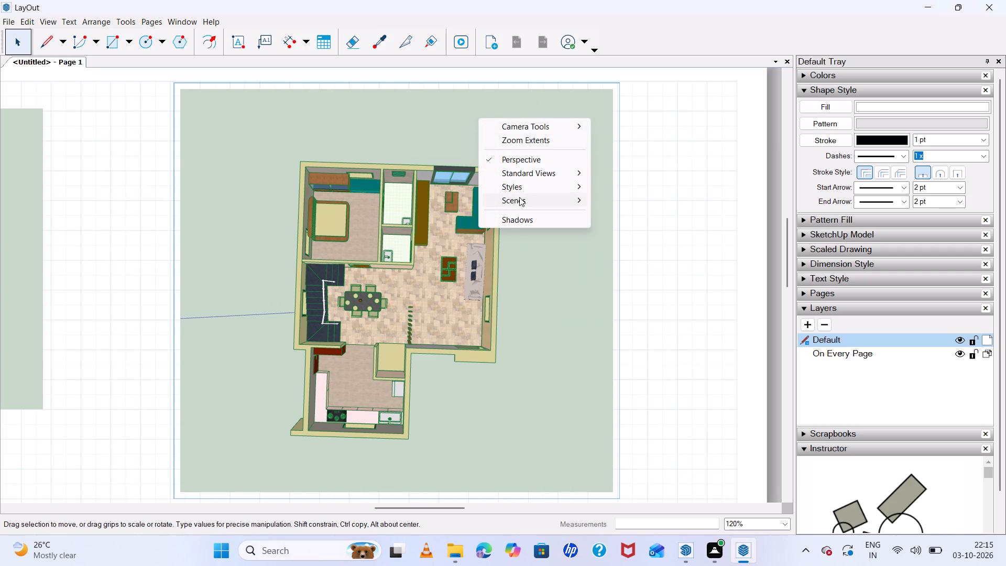
{"action": "left_click", "coordinate": [517, 204]}
{"action": "left_click", "coordinate": [657, 258]}
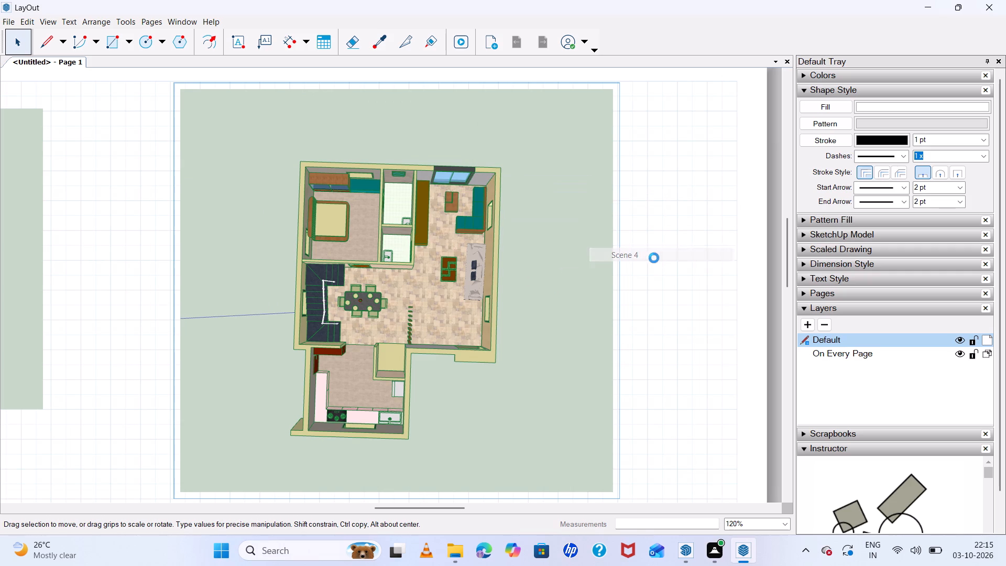
Orbit and zoom the model inside the upper-right viewport to enlarge the floor plan and reveal its walls.
{"action": "scroll", "coordinate": [541, 252], "scroll_direction": "down", "scroll_amount": 11}
{"action": "scroll", "coordinate": [494, 264], "scroll_direction": "up", "scroll_amount": 6}
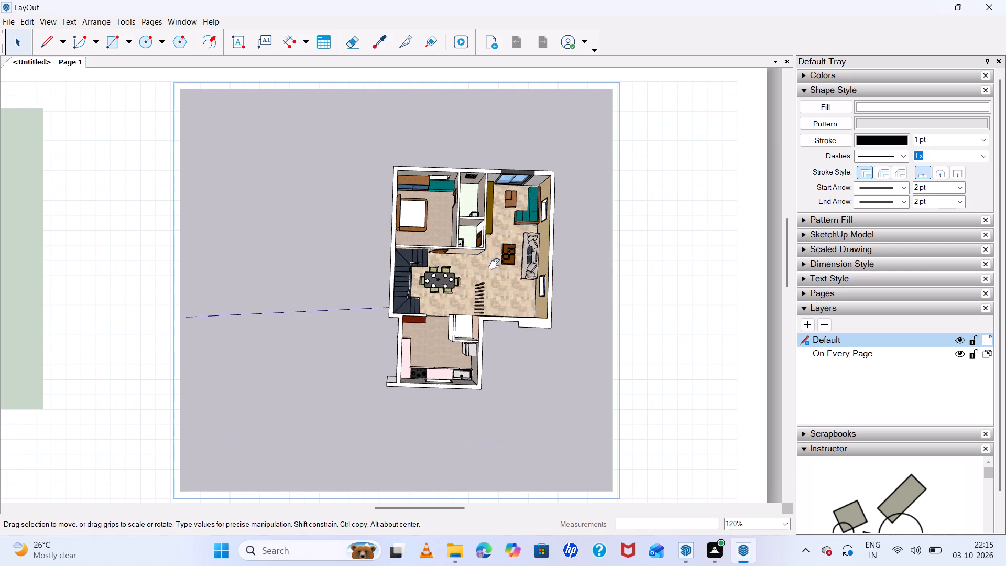
{"action": "scroll", "coordinate": [520, 269], "scroll_direction": "up", "scroll_amount": 5}
{"action": "scroll", "coordinate": [552, 263], "scroll_direction": "down", "scroll_amount": 3}
{"action": "middle_click_drag", "start_coordinate": [598, 266], "coordinate": [625, 269]}
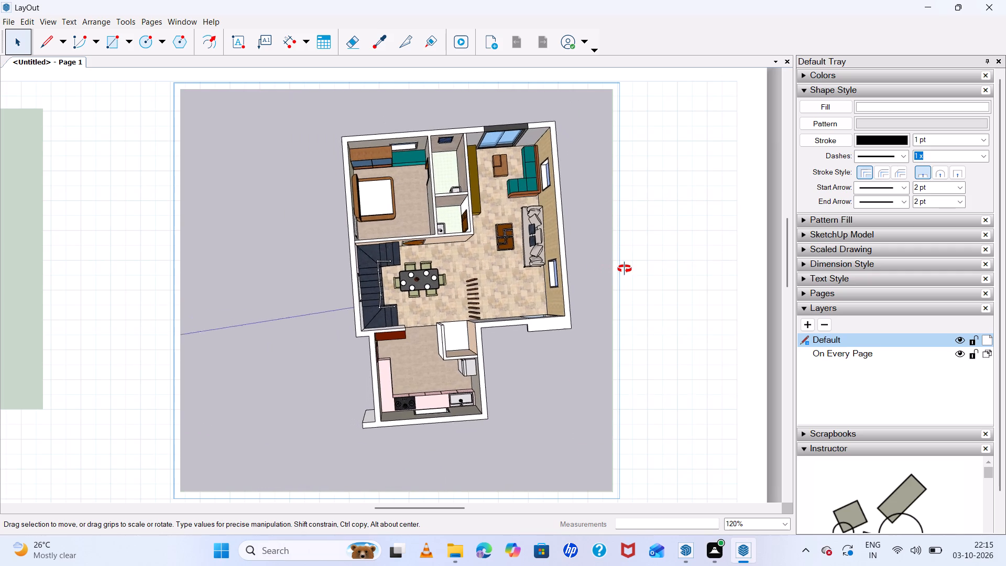
{"action": "middle_click_drag", "start_coordinate": [625, 269], "coordinate": [611, 286]}
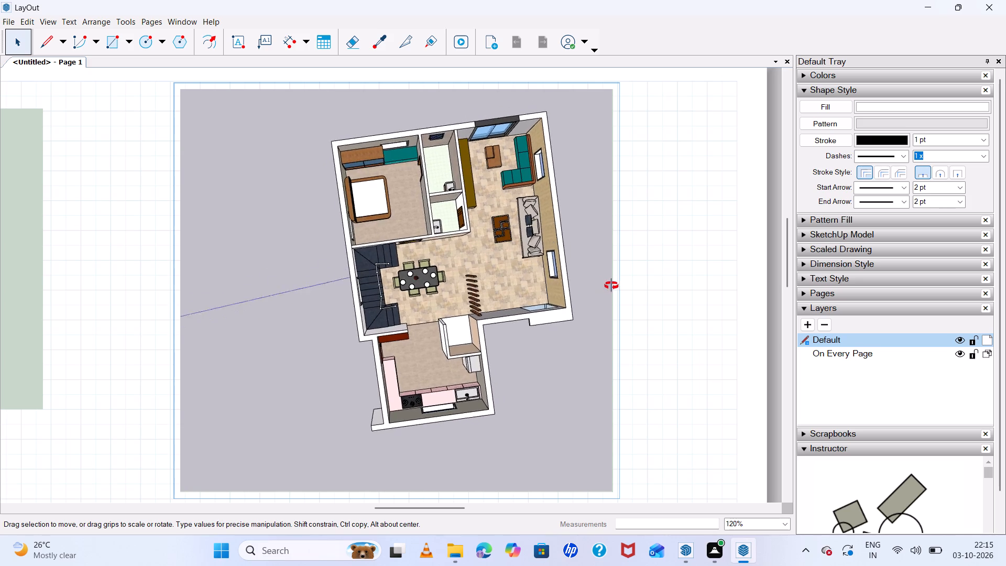
{"action": "middle_click_drag", "start_coordinate": [611, 286], "coordinate": [600, 338]}
{"action": "scroll", "coordinate": [515, 268], "scroll_direction": "down", "scroll_amount": 11}
{"action": "middle_click_drag", "start_coordinate": [526, 307], "coordinate": [399, 287]}
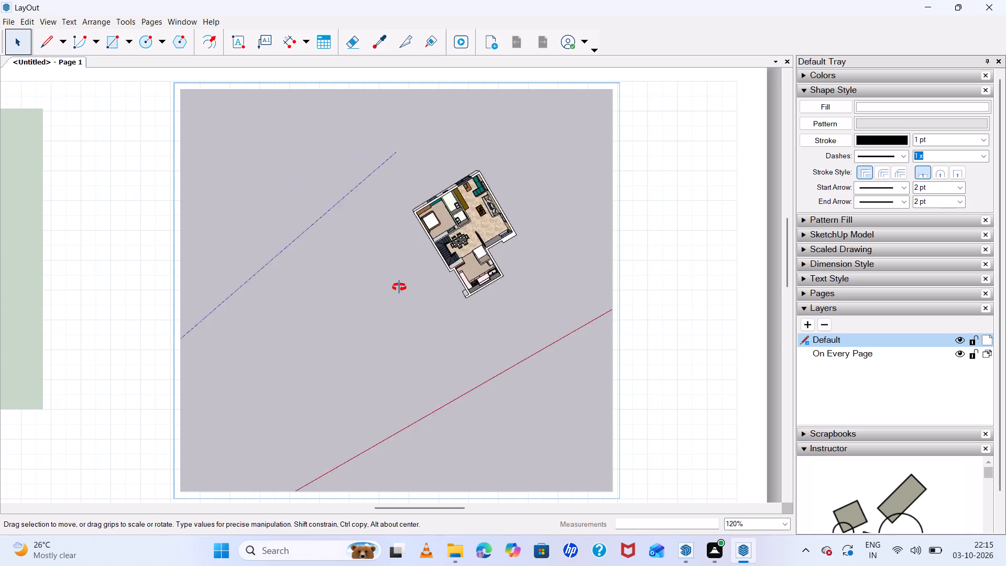
{"action": "middle_click_drag", "start_coordinate": [399, 287], "coordinate": [578, 275]}
{"action": "scroll", "coordinate": [566, 279], "scroll_direction": "up", "scroll_amount": 12}
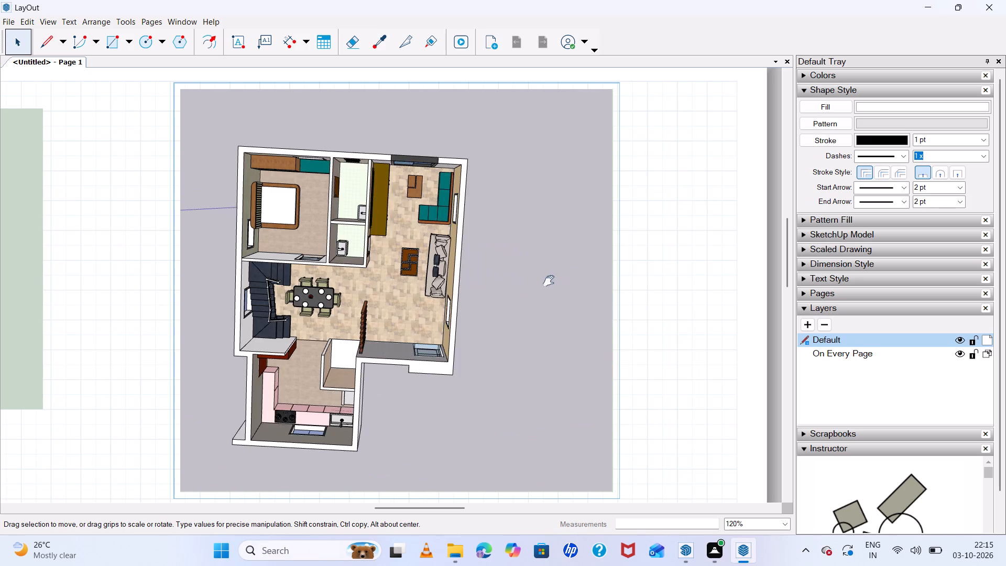
Straighten the floor plan upright, size it to fill most of the upper-right viewport's height, and finish editing that viewport.
{"action": "scroll", "coordinate": [545, 281], "scroll_direction": "down", "scroll_amount": 3}
{"action": "scroll", "coordinate": [436, 370], "scroll_direction": "up", "scroll_amount": 4}
{"action": "middle_click_drag", "start_coordinate": [434, 370], "coordinate": [454, 356]}
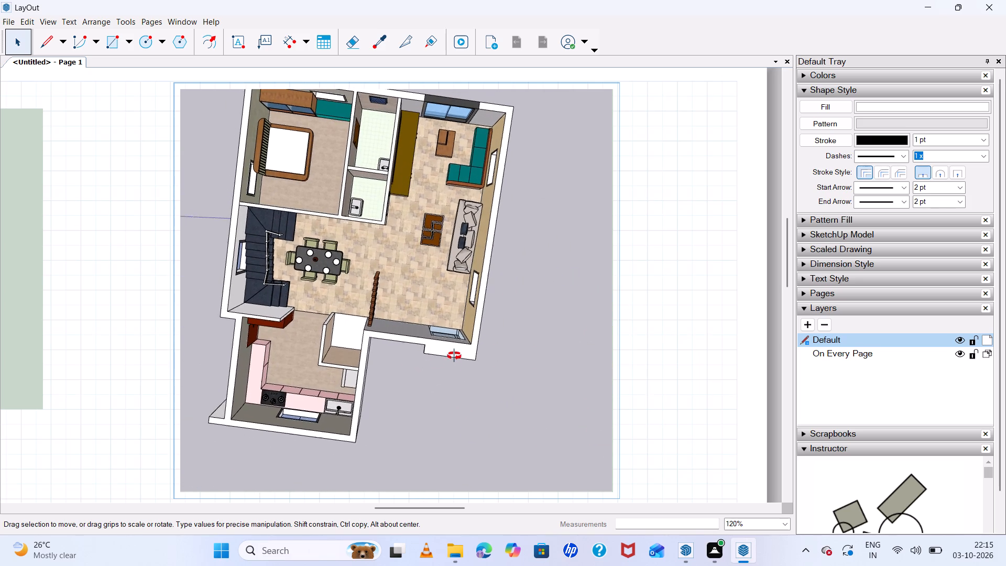
{"action": "middle_click_drag", "start_coordinate": [454, 356], "coordinate": [454, 341]}
{"action": "scroll", "coordinate": [444, 326], "scroll_direction": "down", "scroll_amount": 2}
{"action": "scroll", "coordinate": [308, 270], "scroll_direction": "up", "scroll_amount": 2}
{"action": "scroll", "coordinate": [281, 259], "scroll_direction": "down", "scroll_amount": 2}
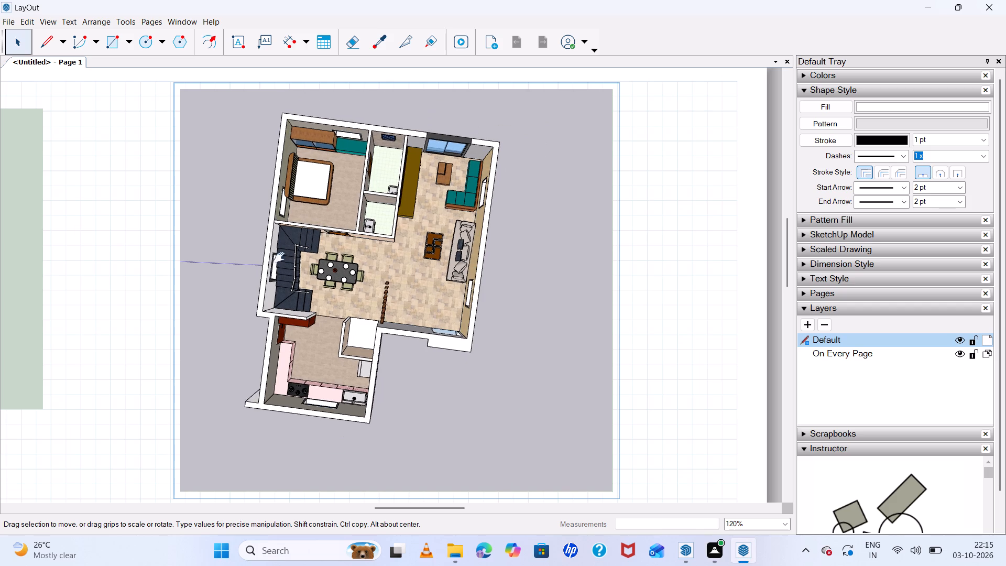
{"action": "middle_click_drag", "start_coordinate": [267, 260], "coordinate": [245, 282]}
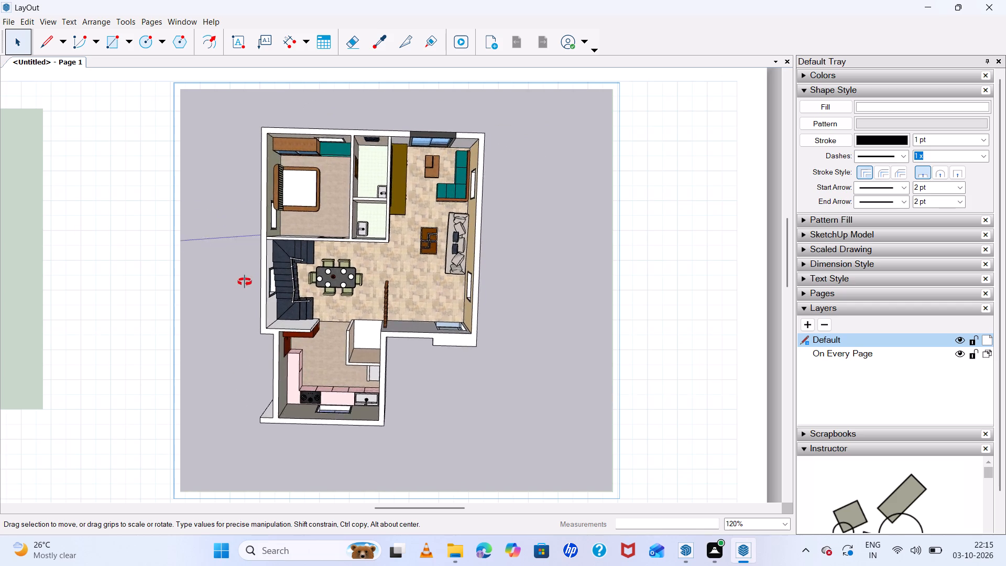
{"action": "middle_click_drag", "start_coordinate": [245, 282], "coordinate": [242, 284]}
{"action": "scroll", "coordinate": [242, 280], "scroll_direction": "up", "scroll_amount": 1}
{"action": "scroll", "coordinate": [422, 248], "scroll_direction": "down", "scroll_amount": 6}
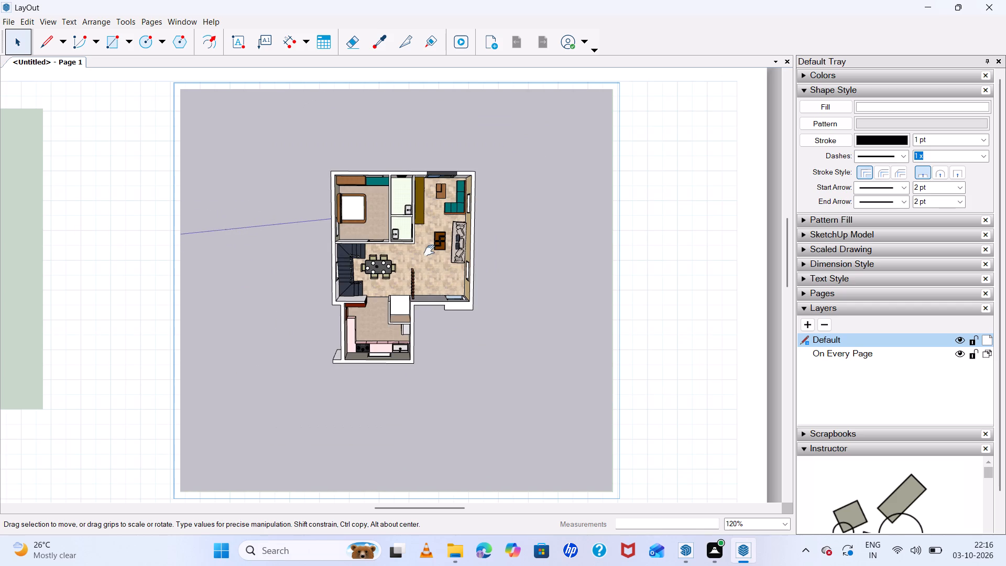
{"action": "scroll", "coordinate": [411, 256], "scroll_direction": "up", "scroll_amount": 6}
{"action": "scroll", "coordinate": [427, 258], "scroll_direction": "down", "scroll_amount": 2}
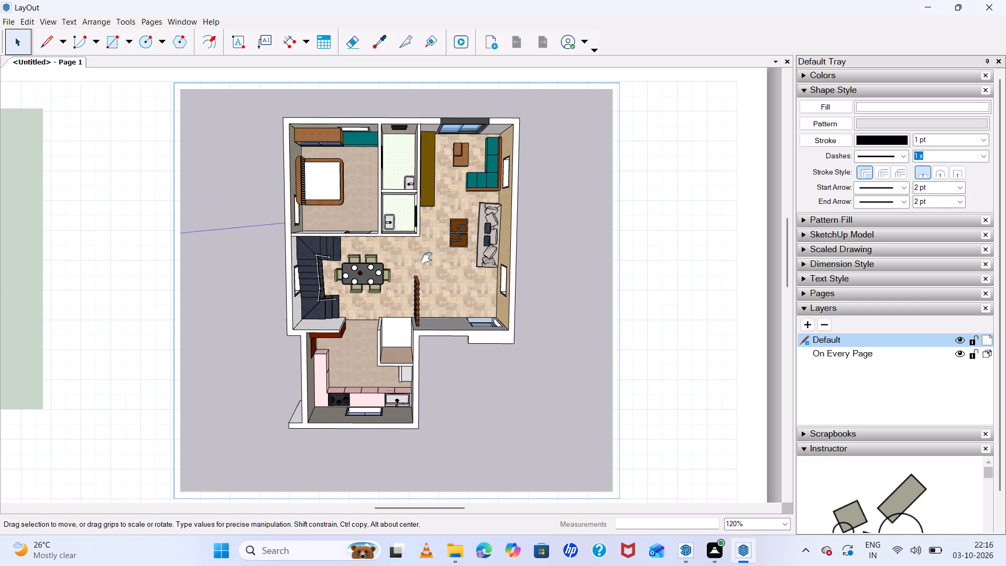
{"action": "double_click", "coordinate": [671, 228]}
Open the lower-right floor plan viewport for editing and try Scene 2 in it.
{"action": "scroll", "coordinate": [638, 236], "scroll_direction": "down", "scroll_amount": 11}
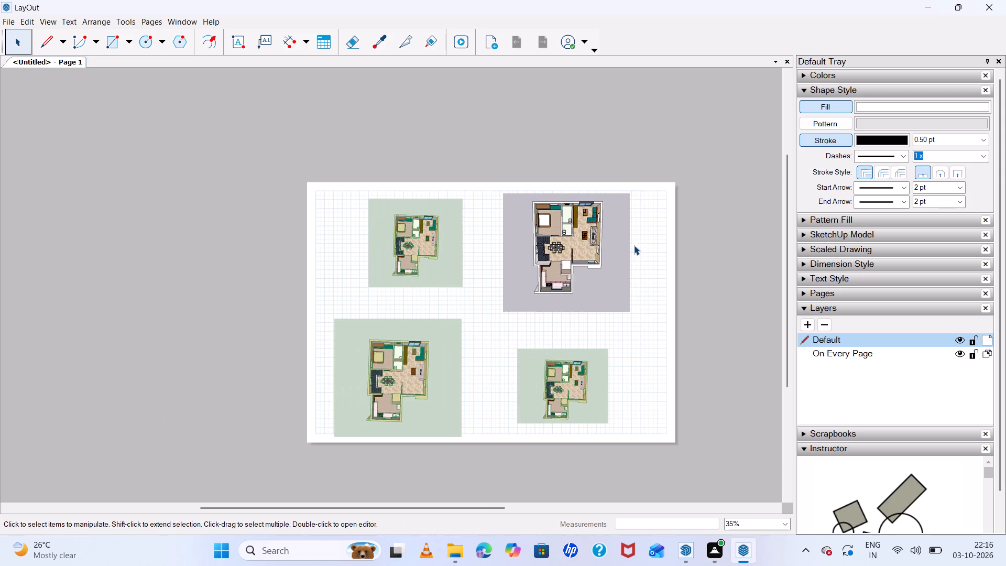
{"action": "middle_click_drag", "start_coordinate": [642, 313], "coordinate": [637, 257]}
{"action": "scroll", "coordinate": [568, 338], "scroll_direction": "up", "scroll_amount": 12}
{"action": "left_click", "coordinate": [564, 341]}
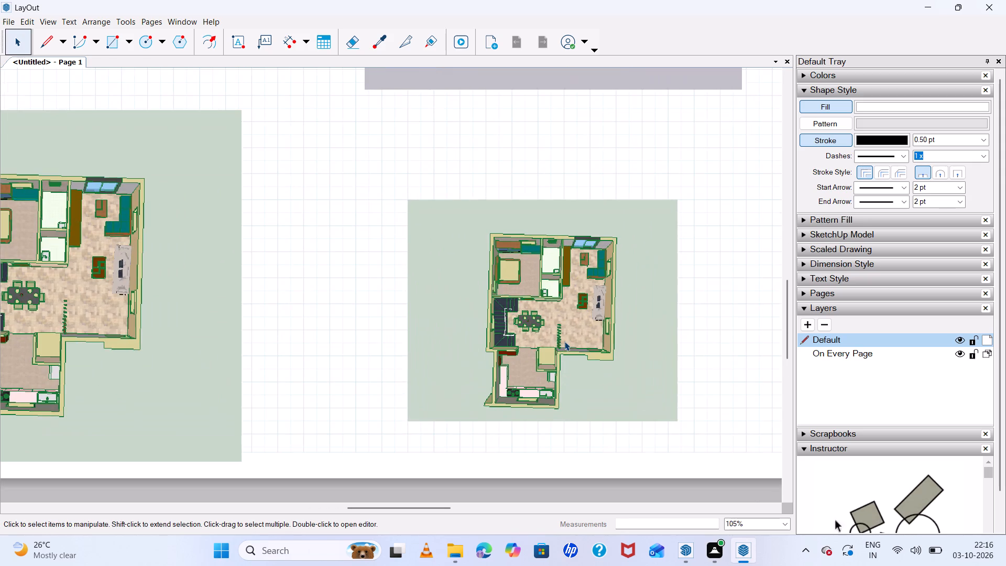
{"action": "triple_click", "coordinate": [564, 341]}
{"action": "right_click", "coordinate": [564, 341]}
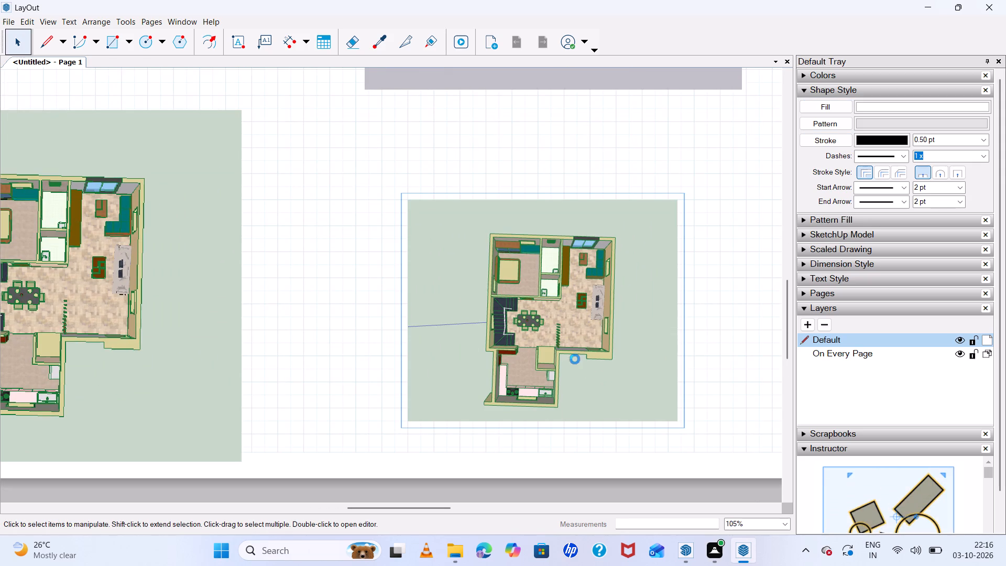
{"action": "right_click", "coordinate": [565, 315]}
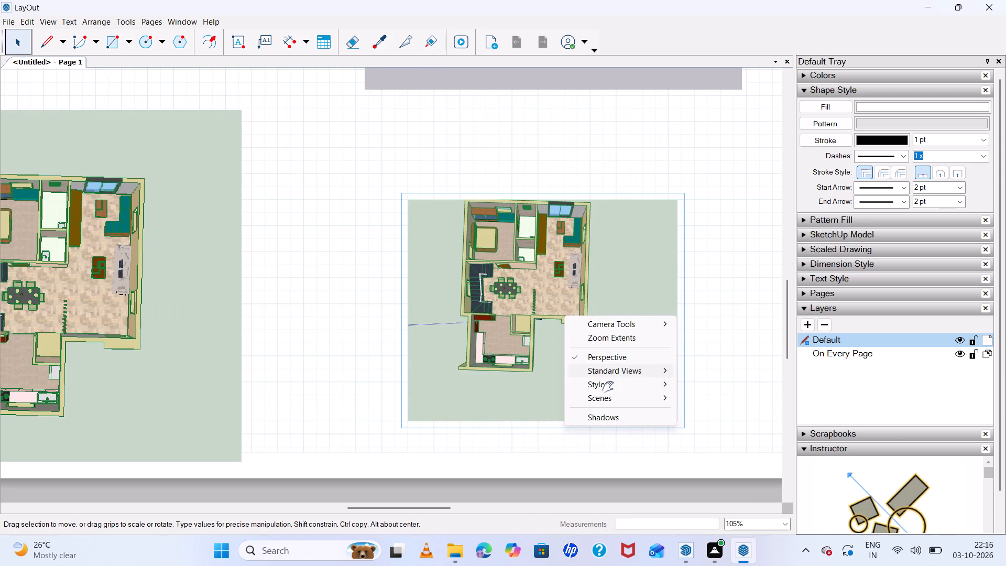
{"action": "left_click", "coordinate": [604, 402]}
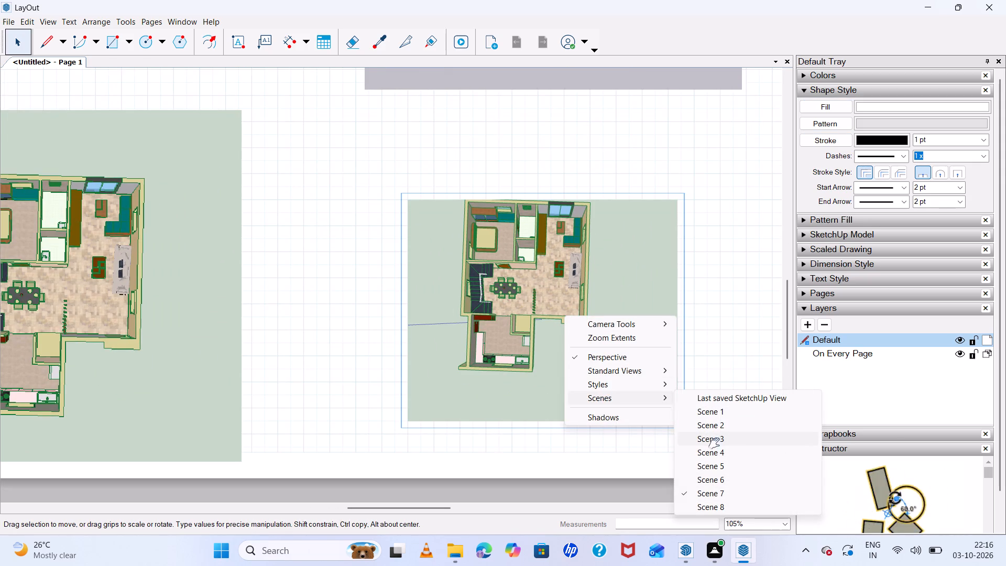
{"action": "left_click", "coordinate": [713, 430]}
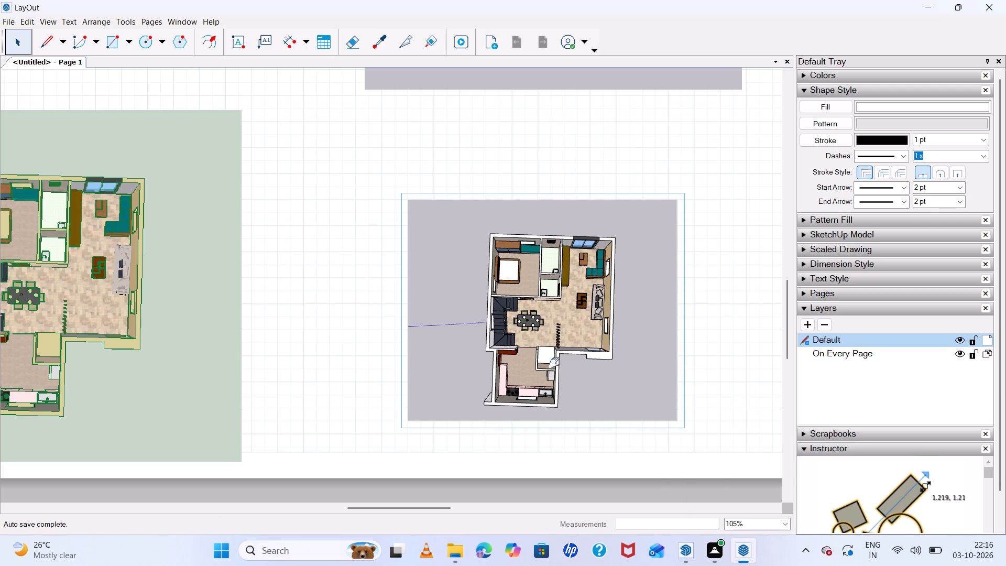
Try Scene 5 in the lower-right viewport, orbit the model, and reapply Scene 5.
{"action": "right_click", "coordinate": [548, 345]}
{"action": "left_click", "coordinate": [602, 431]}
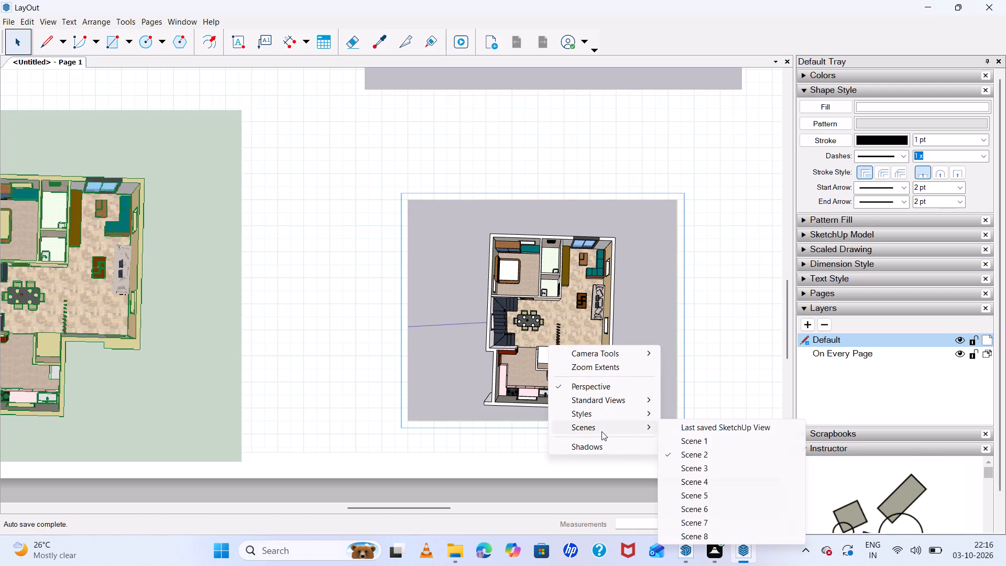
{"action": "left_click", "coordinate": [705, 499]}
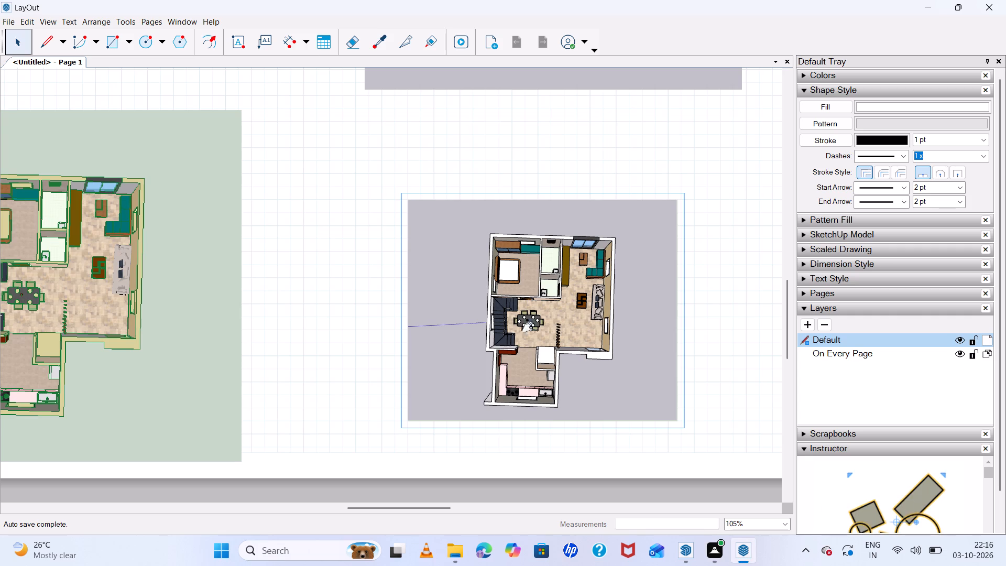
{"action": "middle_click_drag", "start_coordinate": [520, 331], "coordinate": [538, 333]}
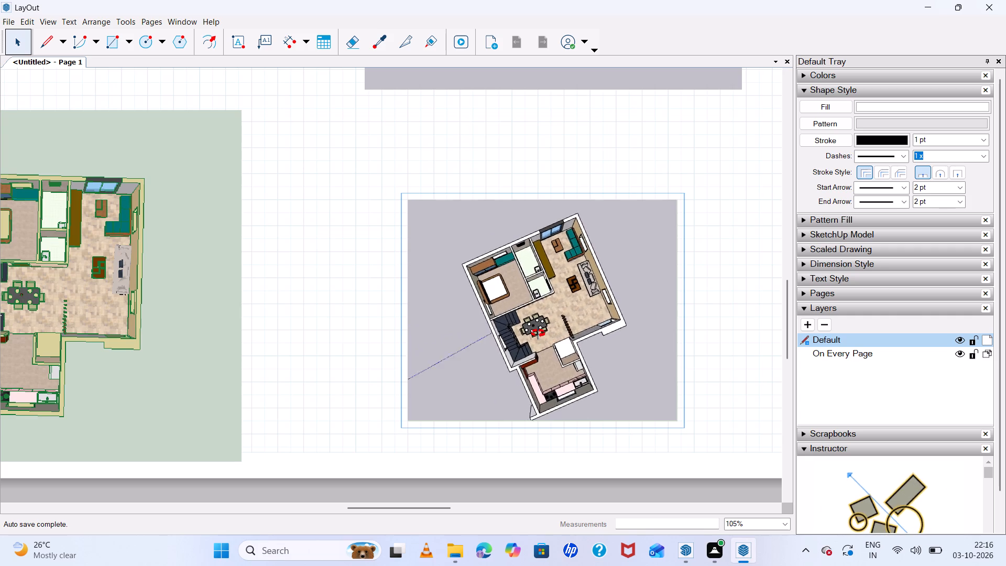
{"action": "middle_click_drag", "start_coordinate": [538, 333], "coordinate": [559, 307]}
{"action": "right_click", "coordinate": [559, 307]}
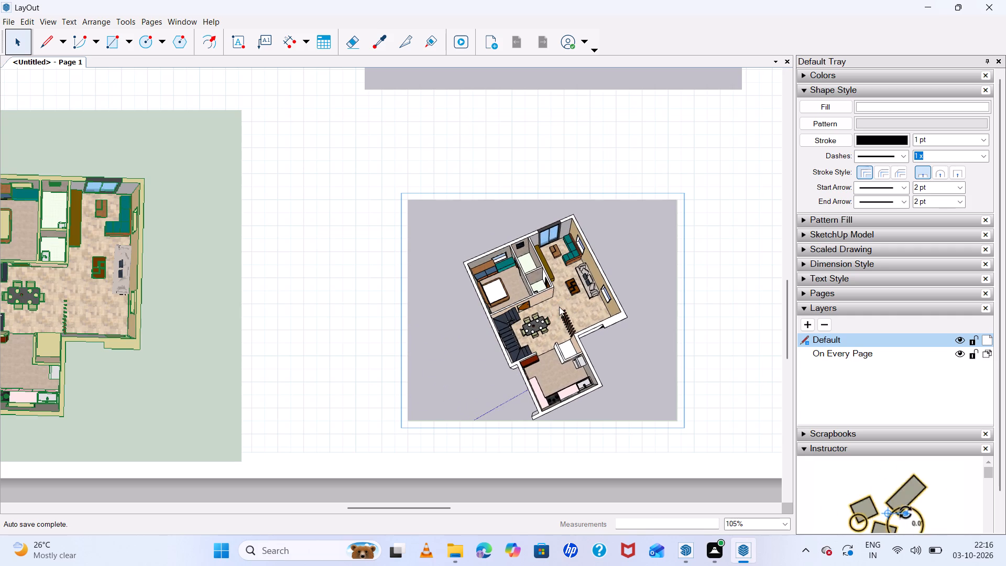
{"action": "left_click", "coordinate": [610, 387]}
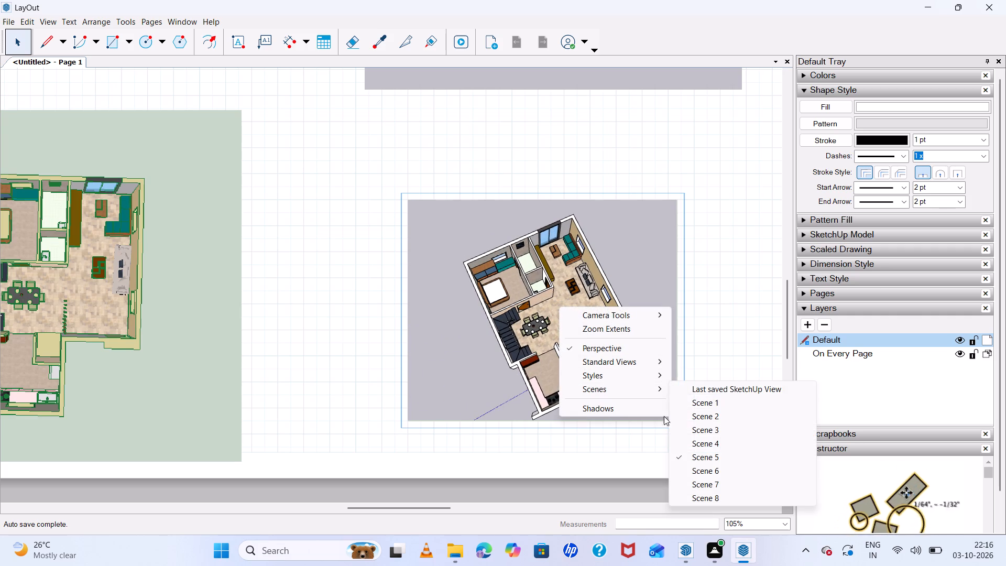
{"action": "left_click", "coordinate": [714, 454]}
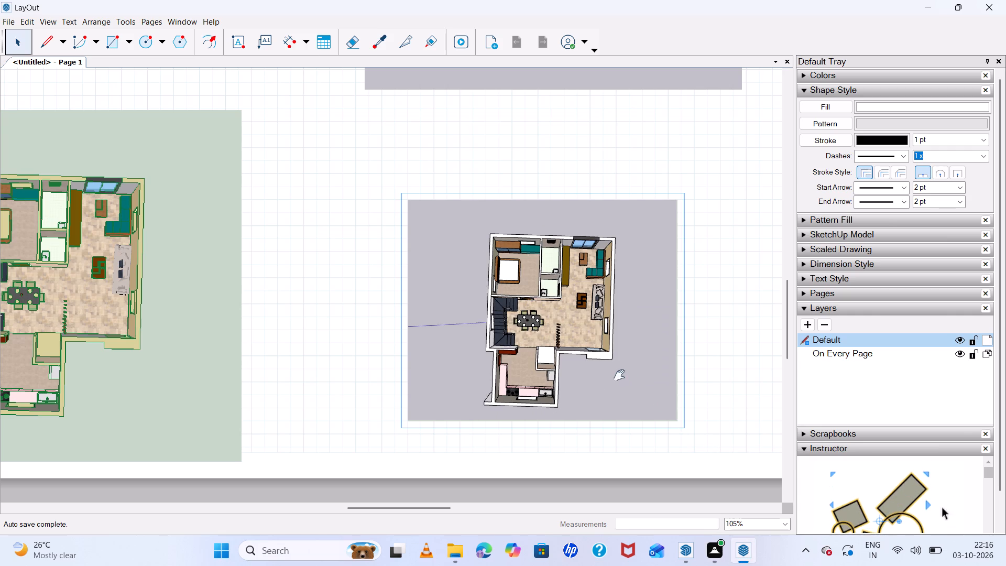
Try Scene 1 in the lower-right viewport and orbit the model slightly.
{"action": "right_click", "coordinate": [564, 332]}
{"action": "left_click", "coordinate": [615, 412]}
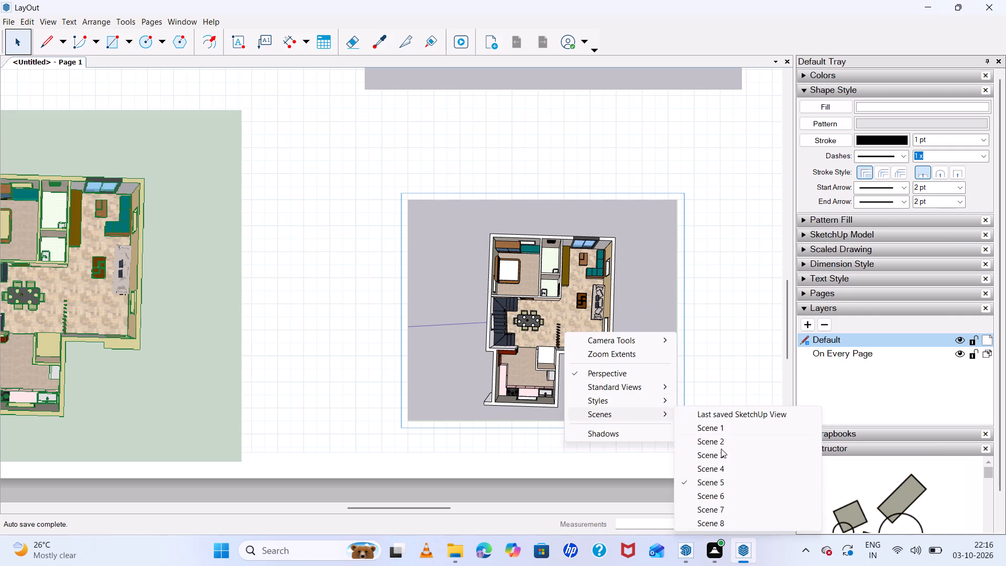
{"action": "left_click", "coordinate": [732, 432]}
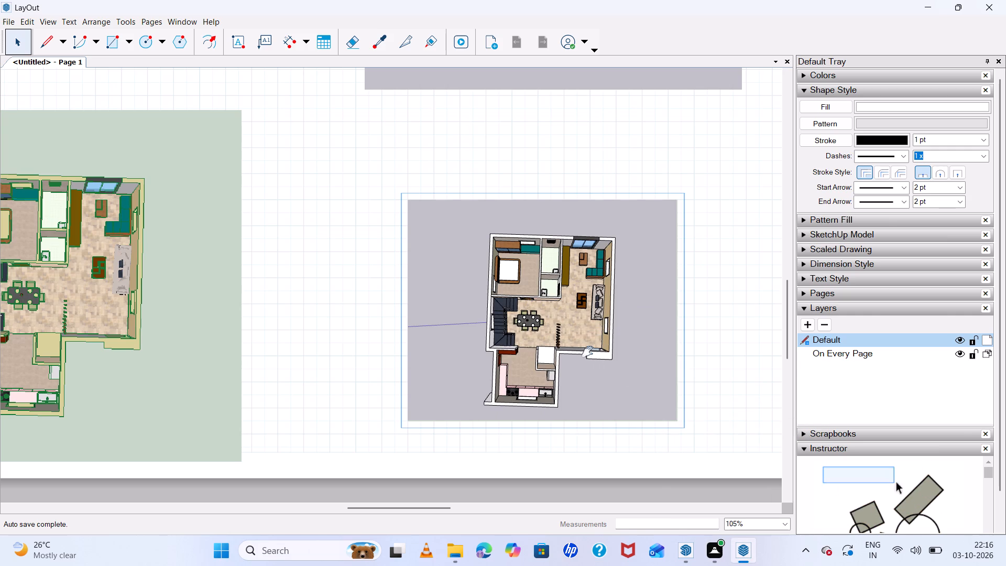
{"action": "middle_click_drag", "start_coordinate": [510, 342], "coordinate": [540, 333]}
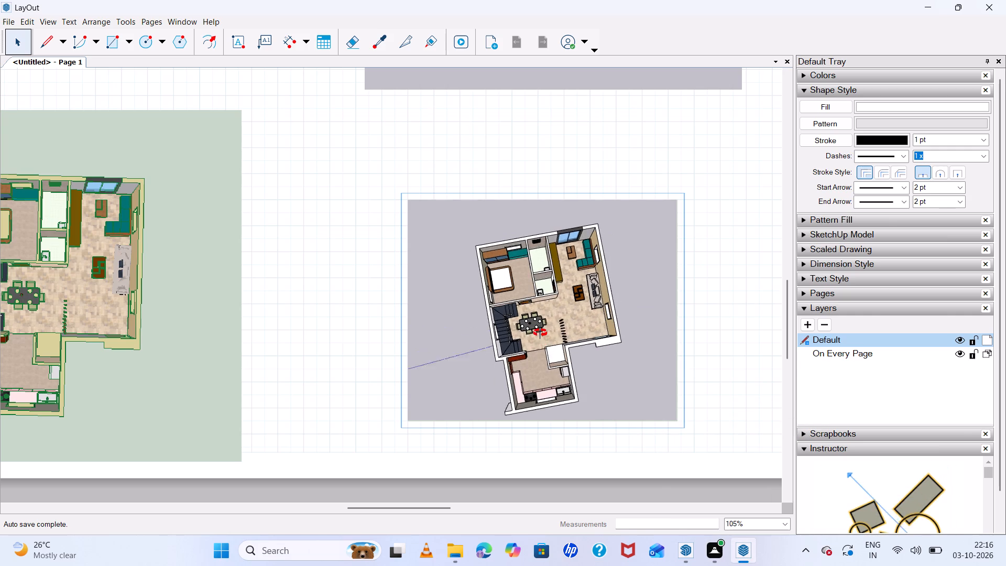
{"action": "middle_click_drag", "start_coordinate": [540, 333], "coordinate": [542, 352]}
Set the lower-right viewport to display Scene 8.
{"action": "right_click", "coordinate": [541, 349]}
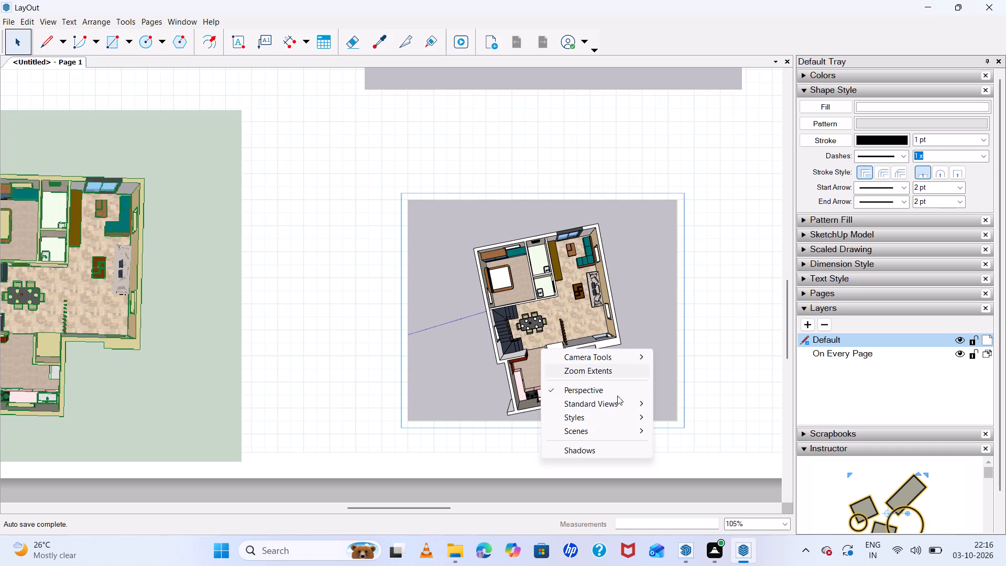
{"action": "left_click", "coordinate": [608, 430]}
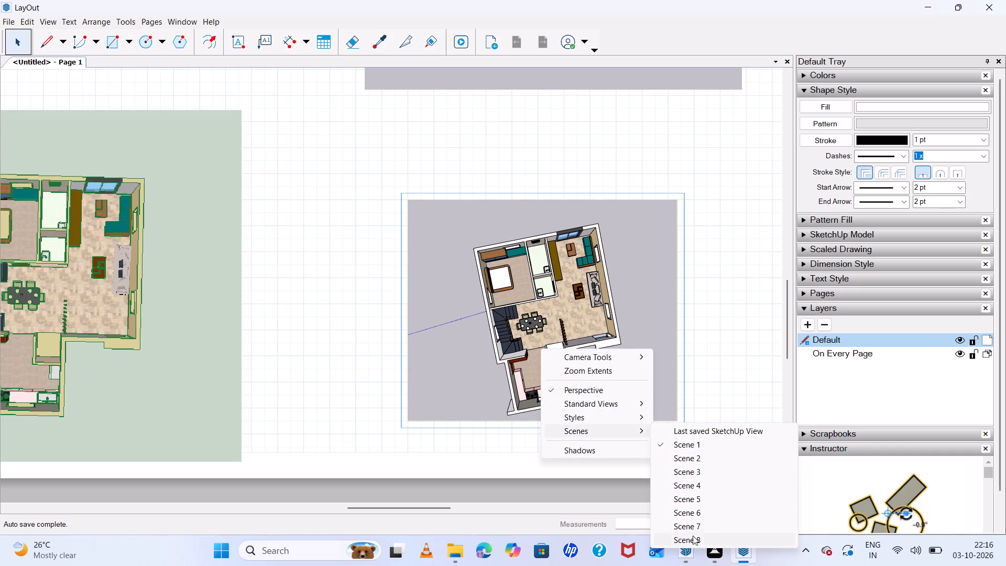
{"action": "left_click", "coordinate": [693, 539]}
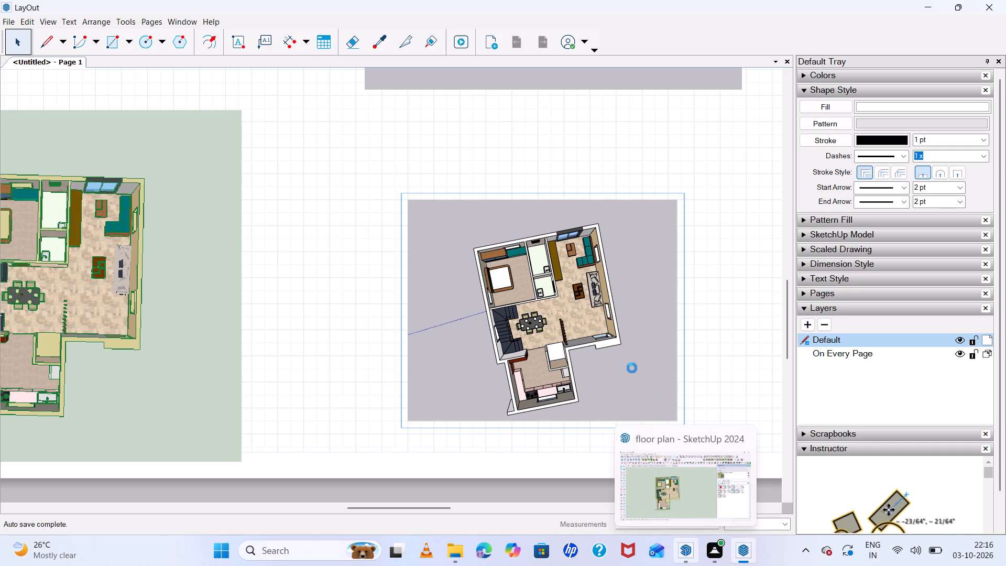
{"action": "left_click", "coordinate": [597, 329]}
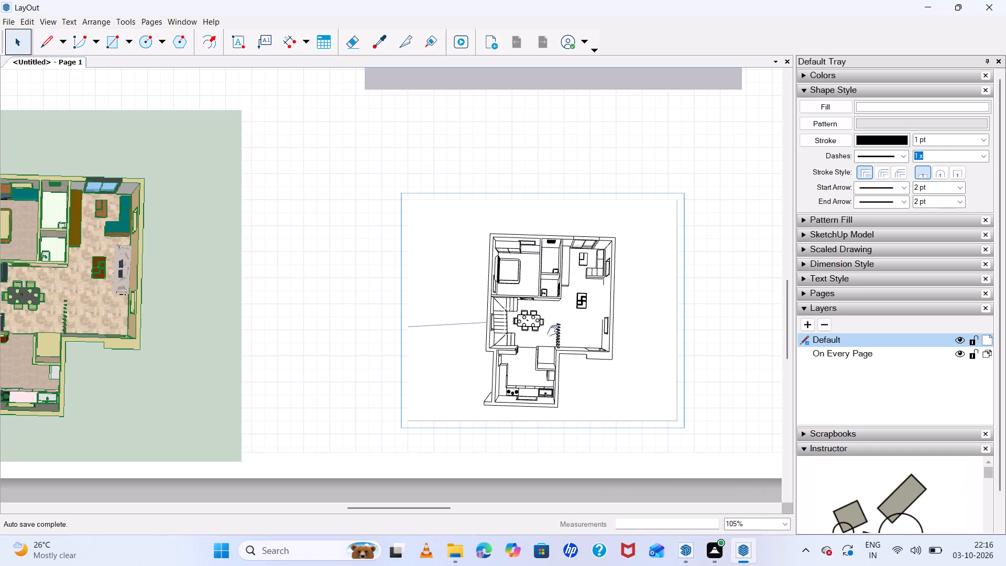
Orbit and zoom the line-drawing floor plan within the lower-right viewport, keeping a near-top view, and finish editing it.
{"action": "scroll", "coordinate": [553, 331], "scroll_direction": "up", "scroll_amount": 3}
{"action": "scroll", "coordinate": [553, 331], "scroll_direction": "down", "scroll_amount": 3}
{"action": "middle_click_drag", "start_coordinate": [578, 384], "coordinate": [586, 397]}
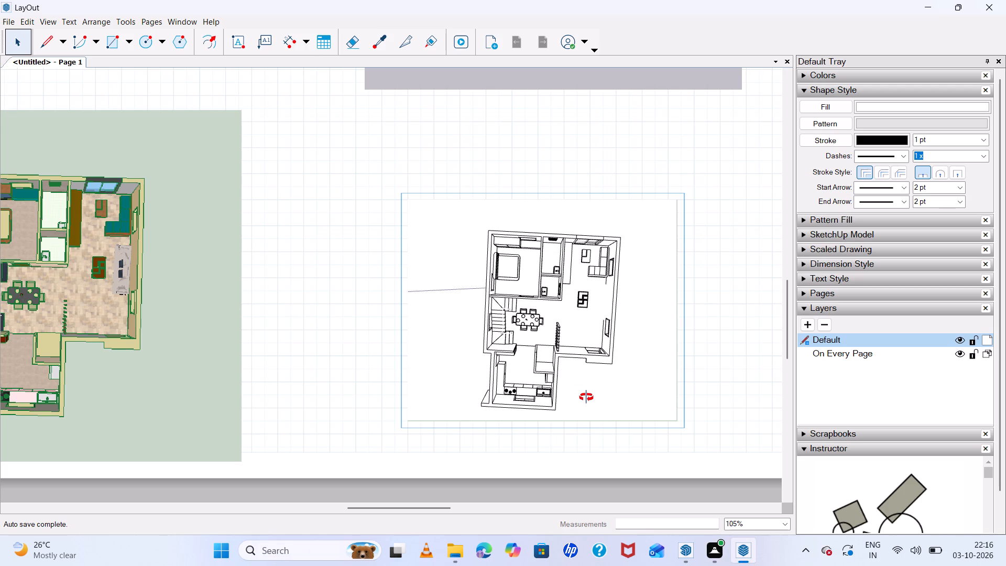
{"action": "middle_click_drag", "start_coordinate": [586, 397], "coordinate": [631, 389]}
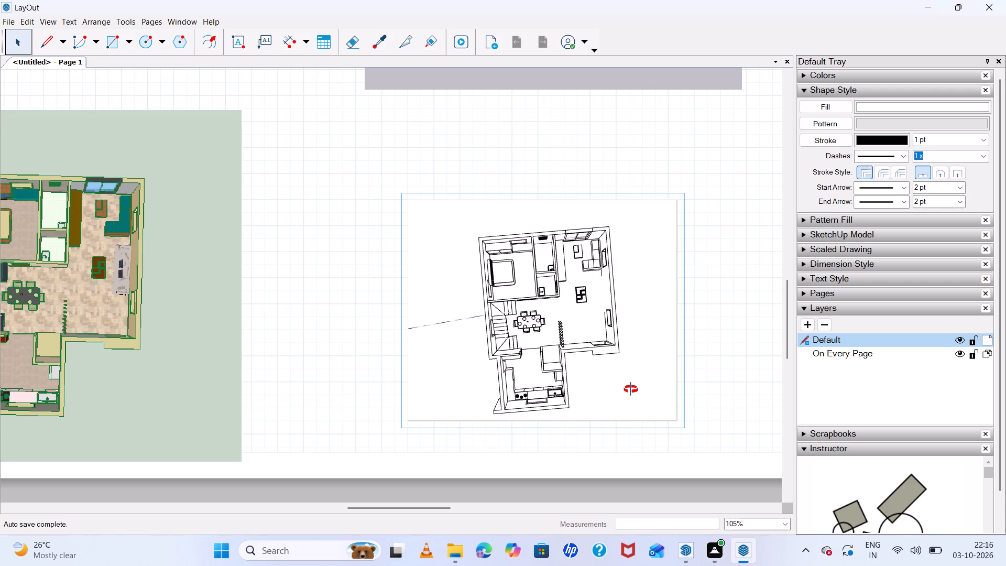
{"action": "middle_click_drag", "start_coordinate": [631, 389], "coordinate": [613, 377]}
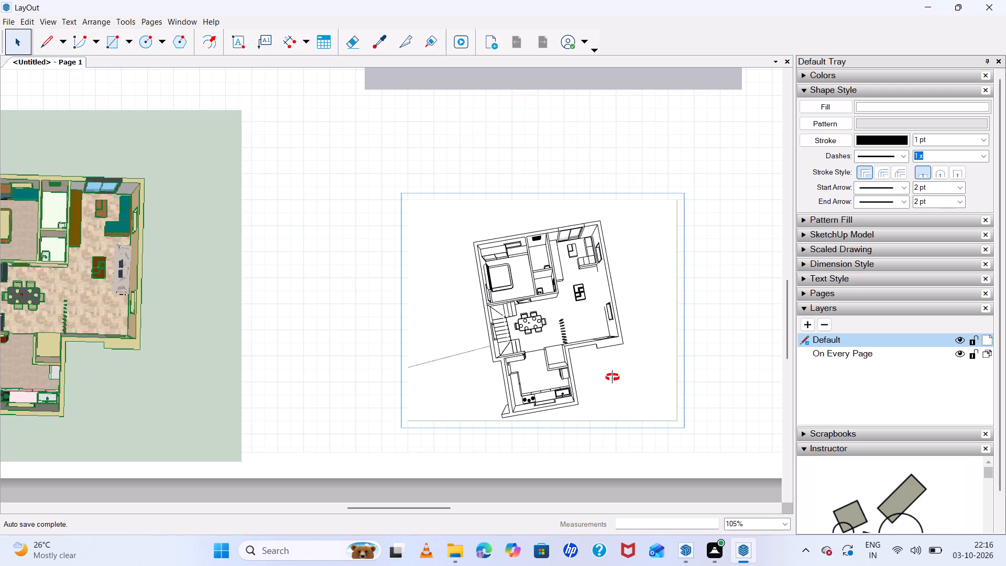
{"action": "middle_click_drag", "start_coordinate": [613, 377], "coordinate": [610, 374]}
{"action": "scroll", "coordinate": [593, 356], "scroll_direction": "down", "scroll_amount": 7}
{"action": "scroll", "coordinate": [590, 352], "scroll_direction": "up", "scroll_amount": 9}
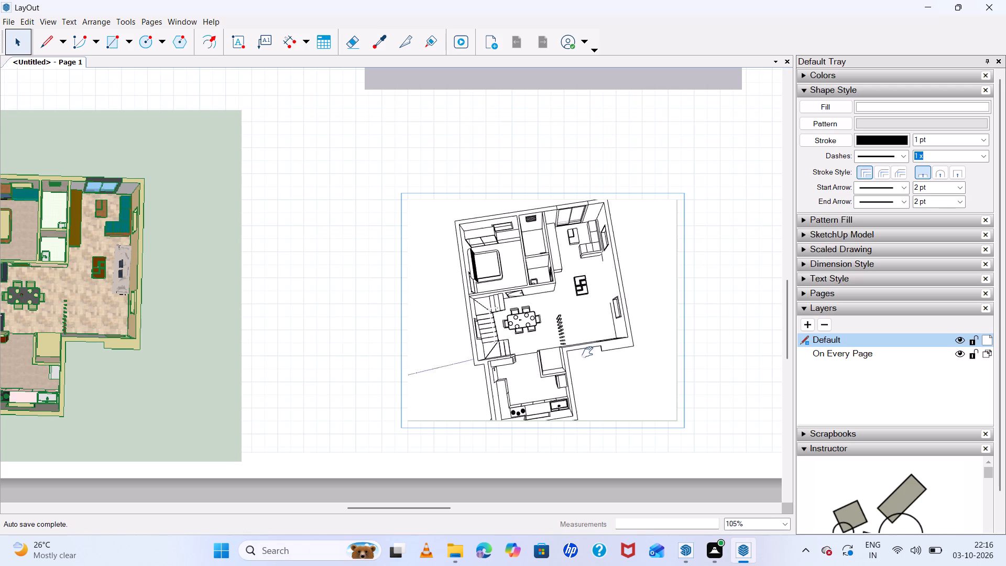
{"action": "middle_click_drag", "start_coordinate": [588, 353], "coordinate": [561, 367]}
{"action": "scroll", "coordinate": [561, 367], "scroll_direction": "down", "scroll_amount": 2}
{"action": "scroll", "coordinate": [561, 367], "scroll_direction": "up", "scroll_amount": 2}
{"action": "scroll", "coordinate": [561, 367], "scroll_direction": "down", "scroll_amount": 2}
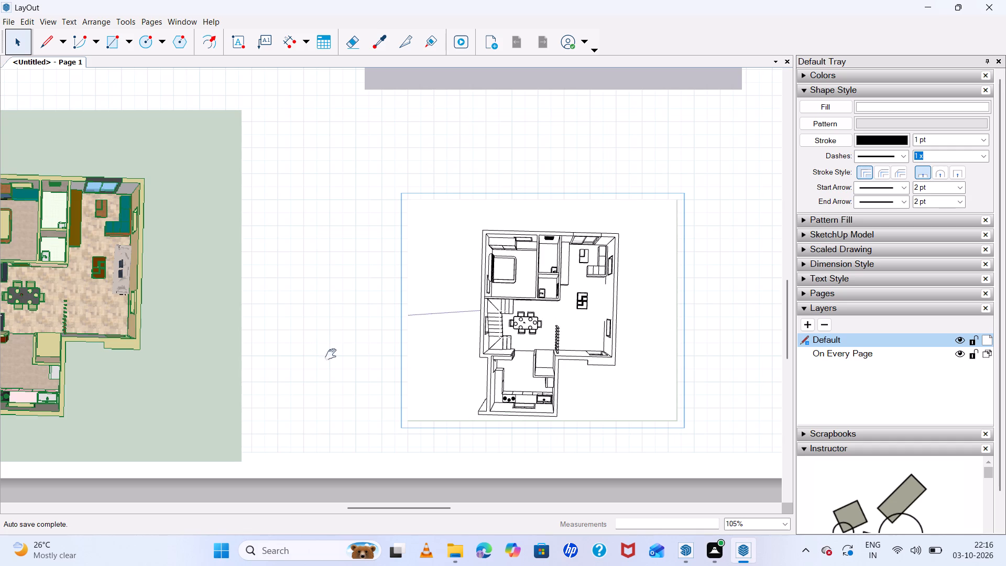
{"action": "key", "text": "space"}
{"action": "left_click", "coordinate": [365, 310]}
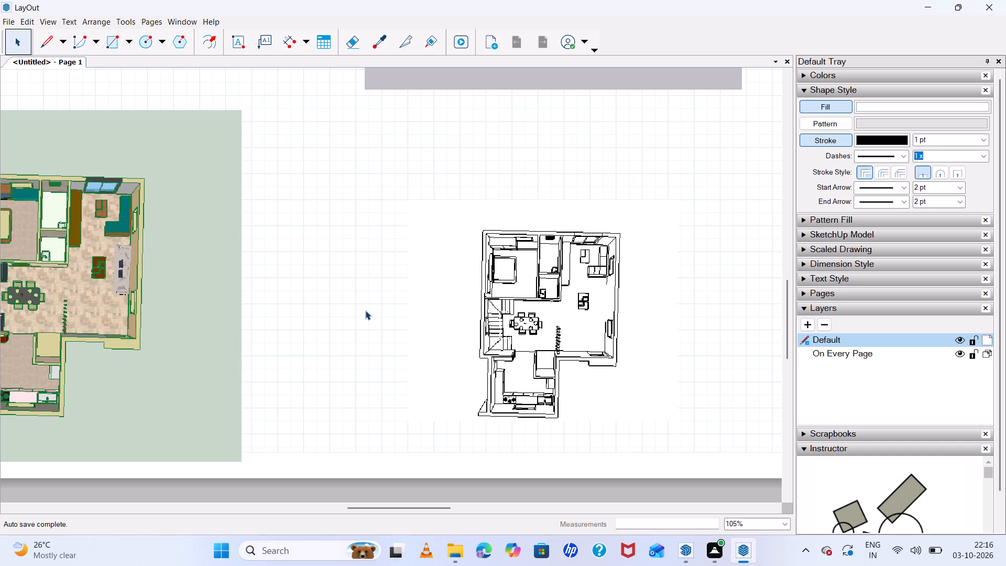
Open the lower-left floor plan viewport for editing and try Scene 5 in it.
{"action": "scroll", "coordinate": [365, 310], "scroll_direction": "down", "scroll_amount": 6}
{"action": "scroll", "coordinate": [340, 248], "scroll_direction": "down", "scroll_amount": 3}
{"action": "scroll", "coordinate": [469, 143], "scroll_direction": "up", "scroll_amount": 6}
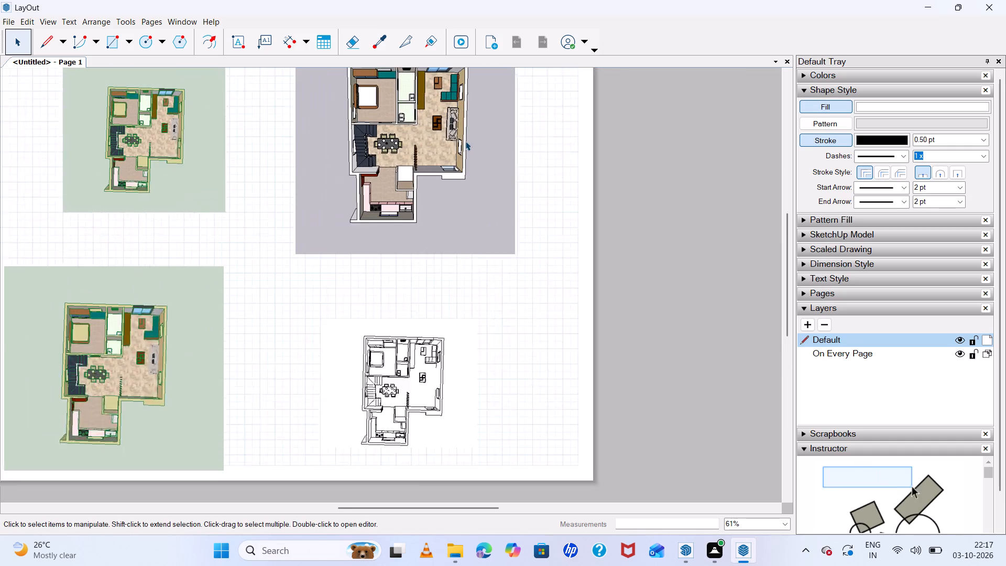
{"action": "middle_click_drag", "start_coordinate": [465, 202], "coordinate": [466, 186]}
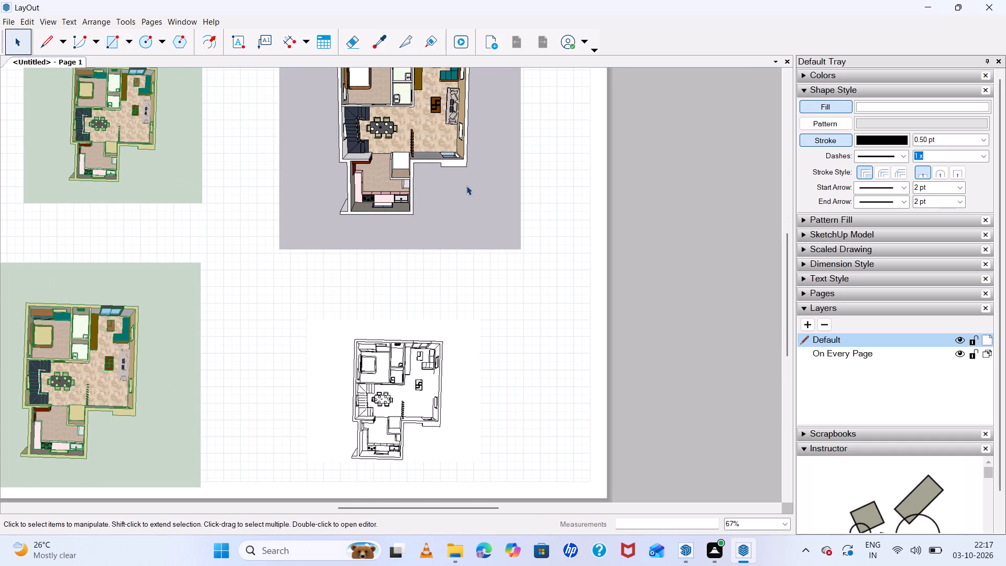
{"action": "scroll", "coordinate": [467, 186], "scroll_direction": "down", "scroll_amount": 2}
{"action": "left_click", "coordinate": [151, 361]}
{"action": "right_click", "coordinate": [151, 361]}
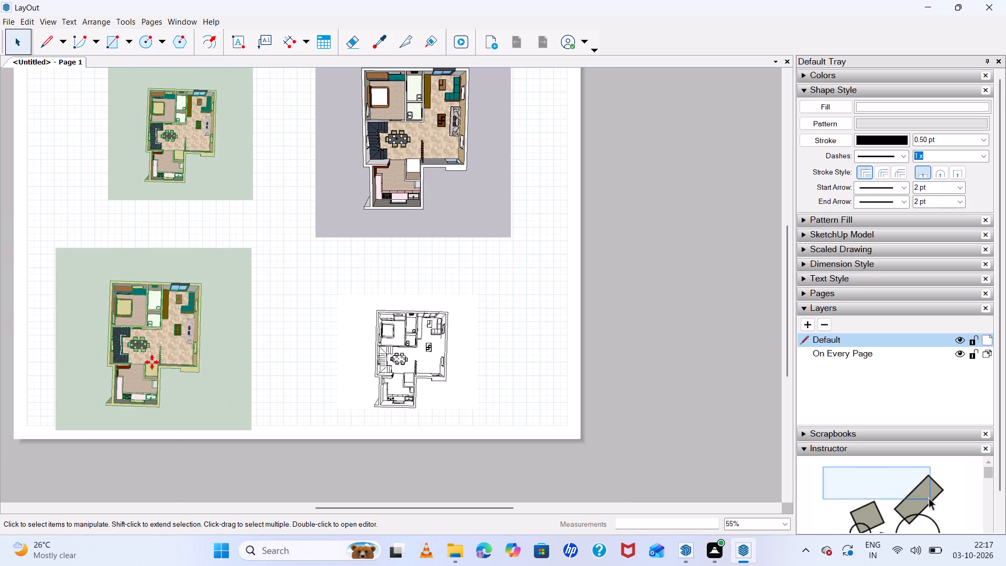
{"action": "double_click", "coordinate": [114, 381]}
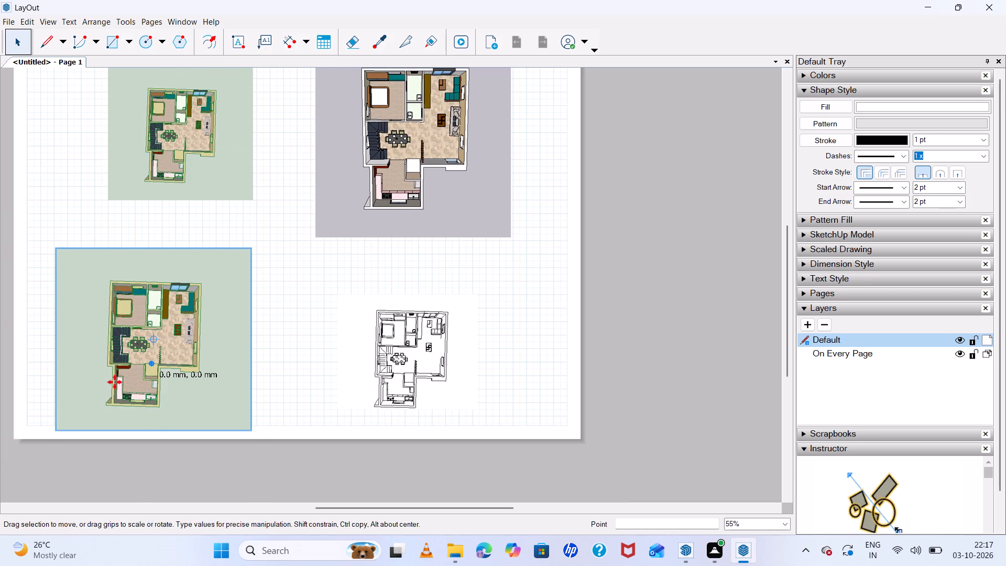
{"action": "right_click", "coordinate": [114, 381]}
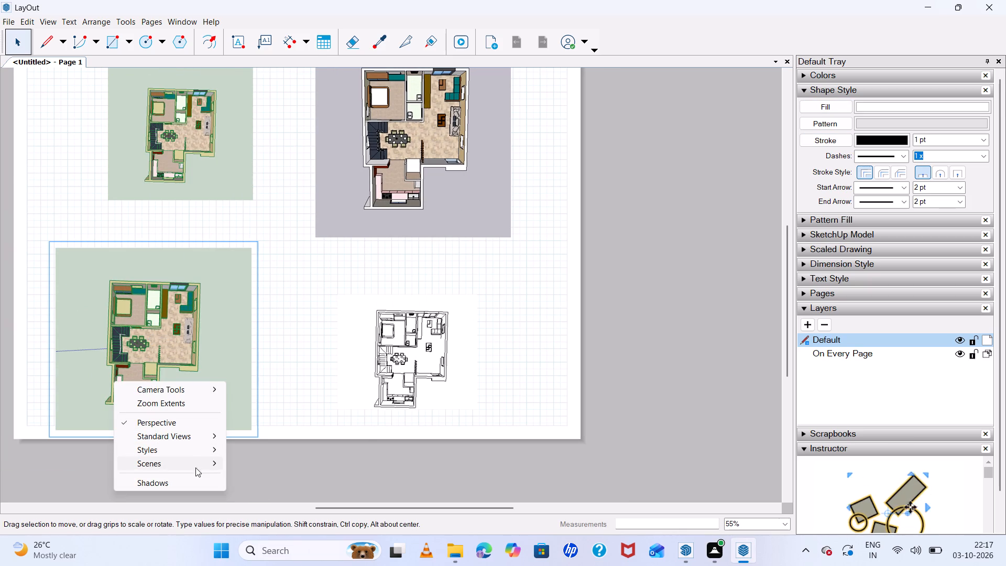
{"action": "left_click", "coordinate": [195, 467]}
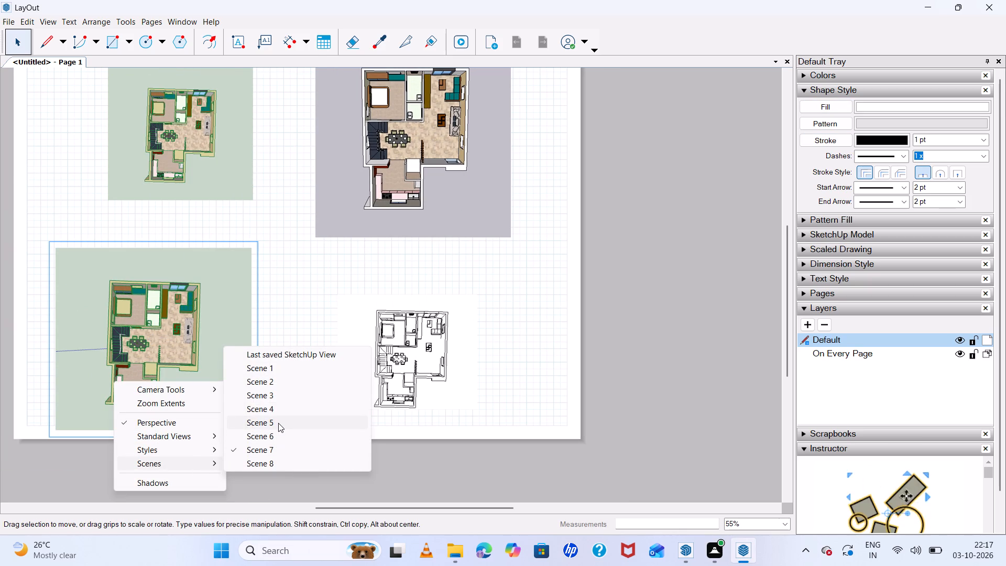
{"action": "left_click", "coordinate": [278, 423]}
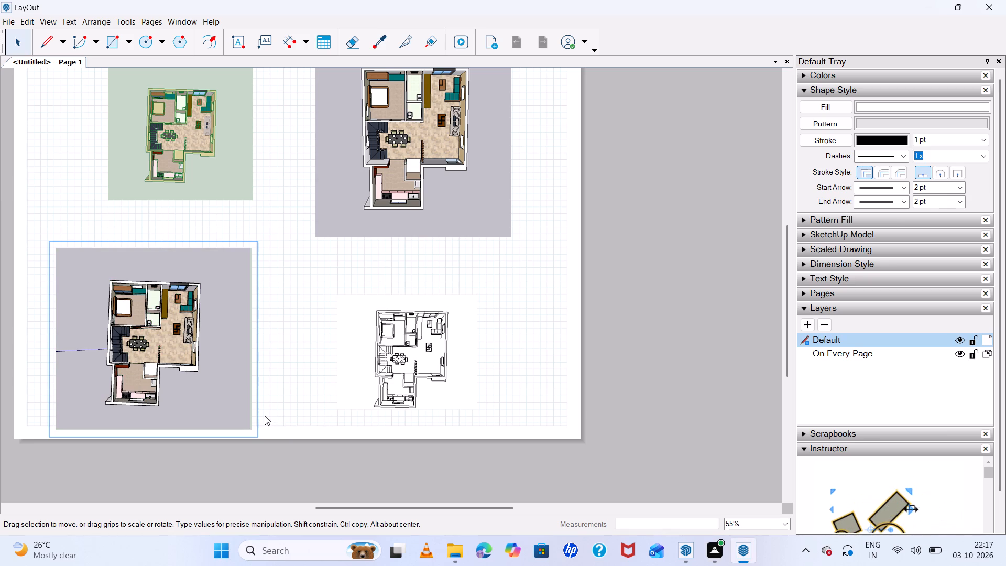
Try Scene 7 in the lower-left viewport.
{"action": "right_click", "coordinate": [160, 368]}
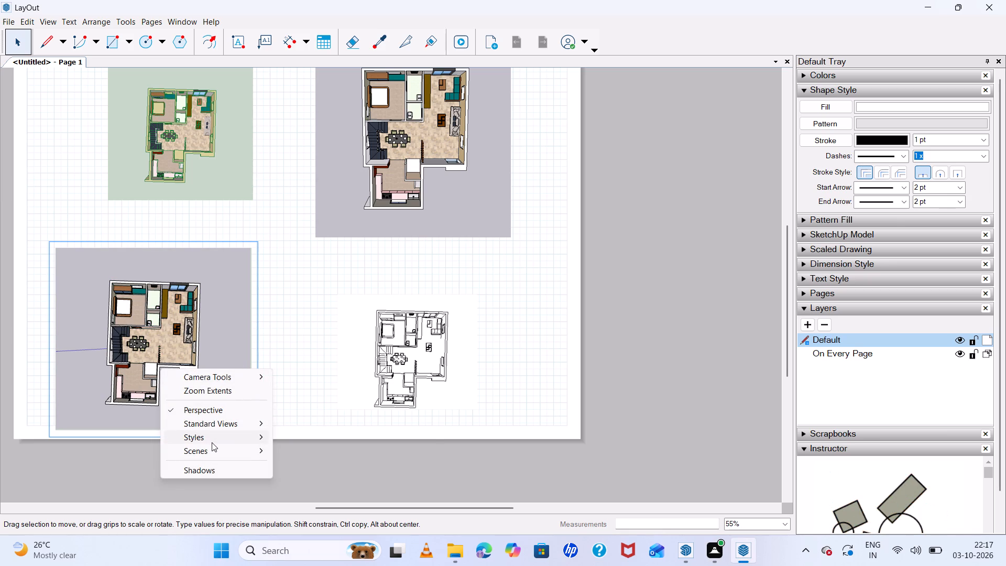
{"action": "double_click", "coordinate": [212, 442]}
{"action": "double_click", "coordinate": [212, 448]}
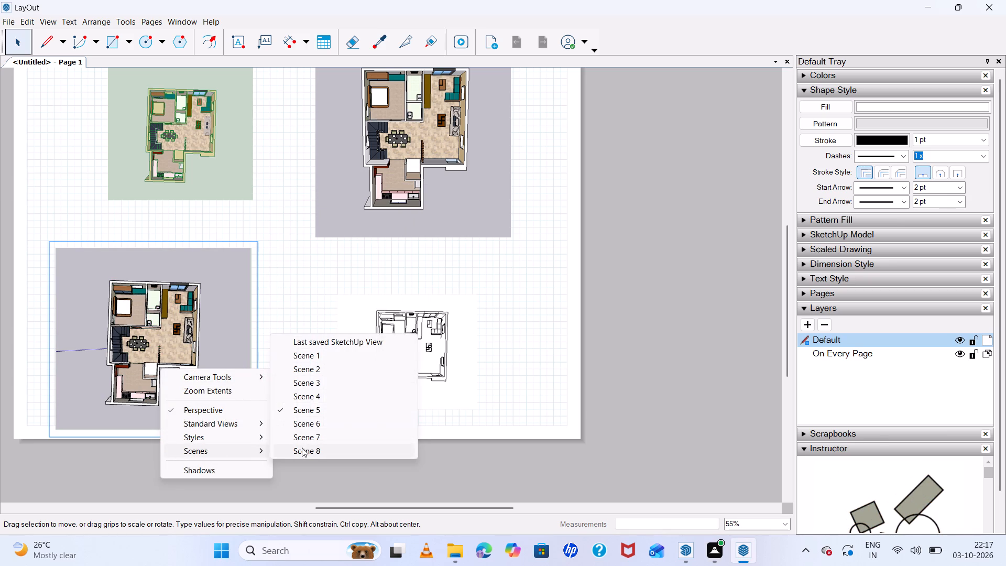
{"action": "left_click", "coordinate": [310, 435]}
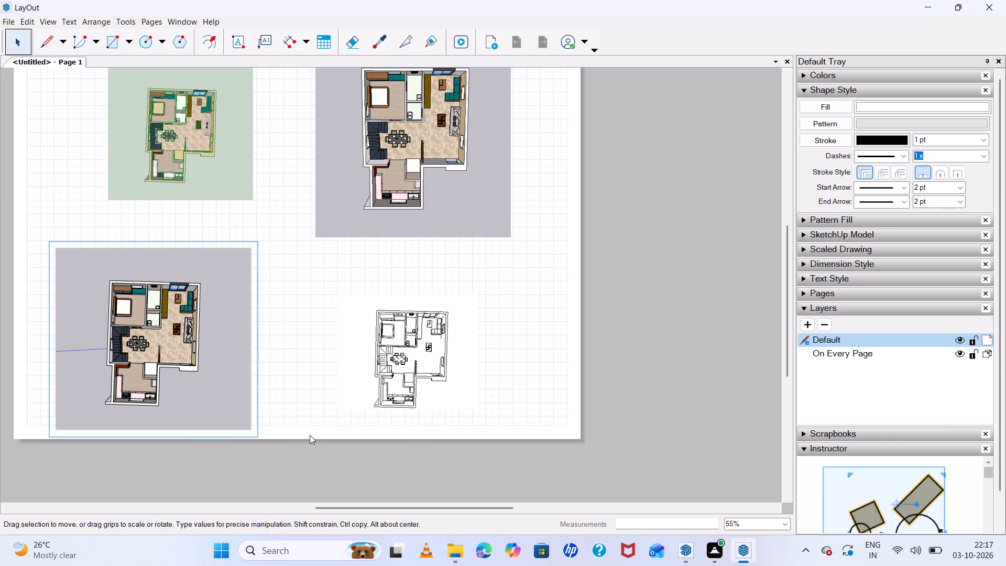
Set the lower-left viewport to display Scene 1.
{"action": "right_click", "coordinate": [184, 351]}
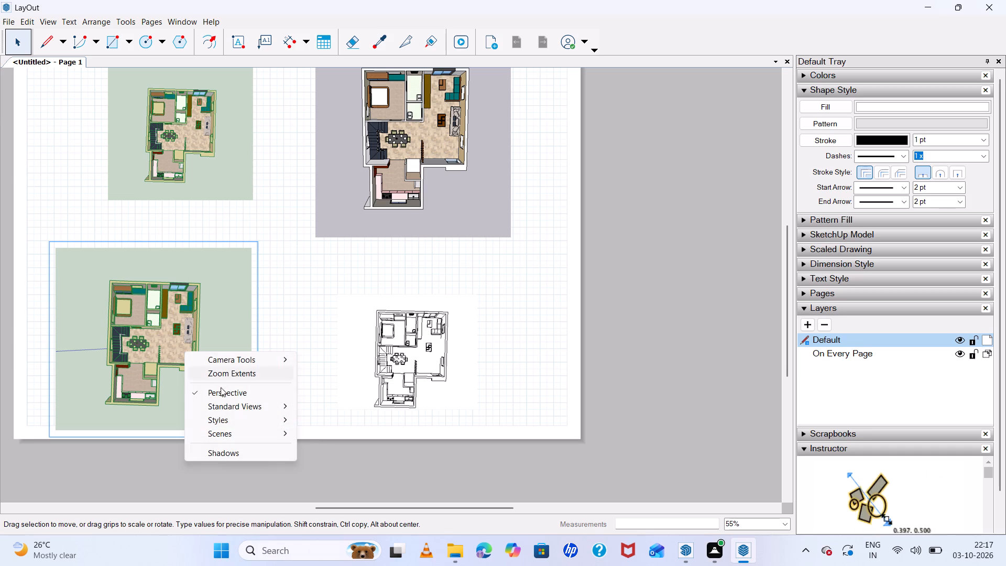
{"action": "left_click", "coordinate": [225, 434]}
{"action": "left_click", "coordinate": [333, 452]}
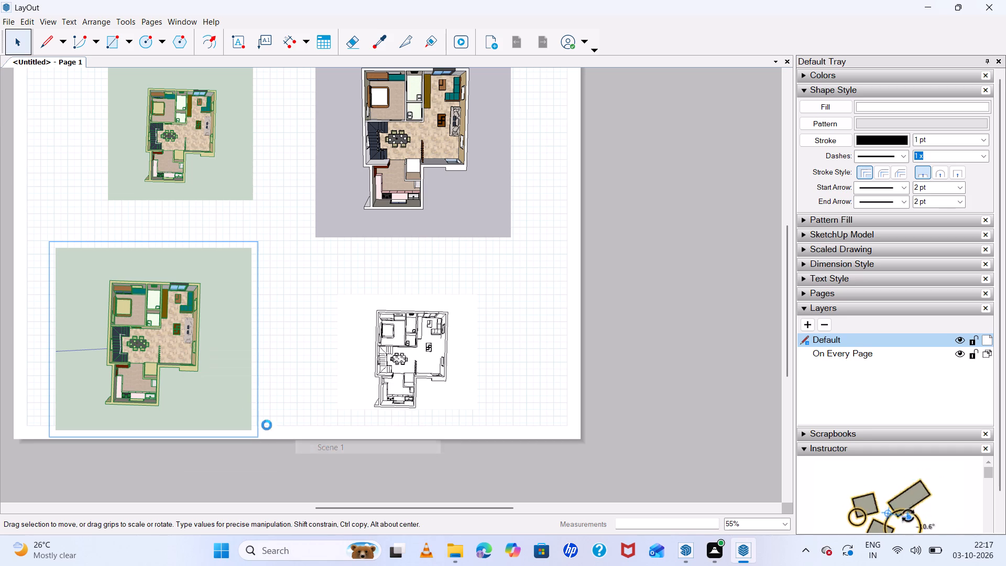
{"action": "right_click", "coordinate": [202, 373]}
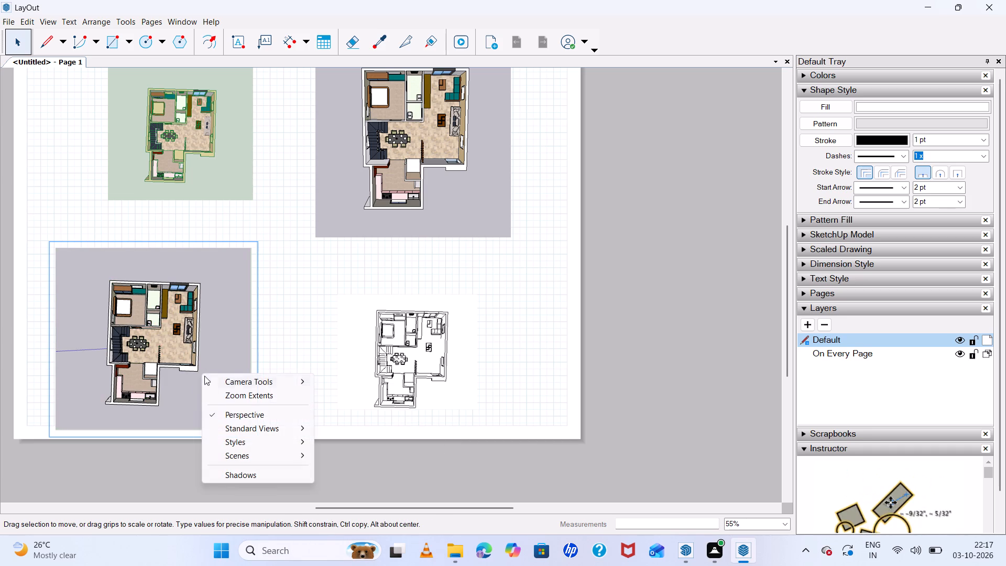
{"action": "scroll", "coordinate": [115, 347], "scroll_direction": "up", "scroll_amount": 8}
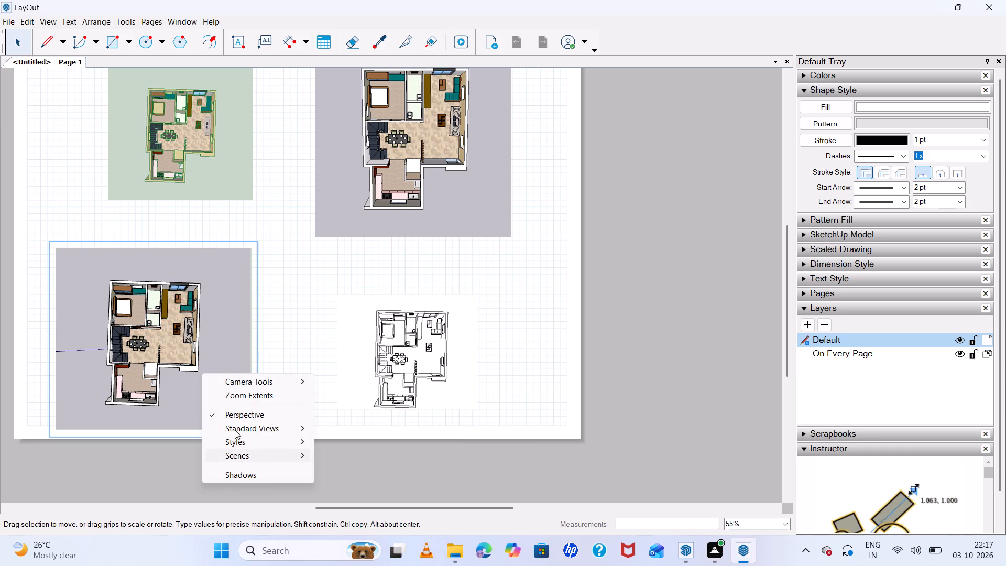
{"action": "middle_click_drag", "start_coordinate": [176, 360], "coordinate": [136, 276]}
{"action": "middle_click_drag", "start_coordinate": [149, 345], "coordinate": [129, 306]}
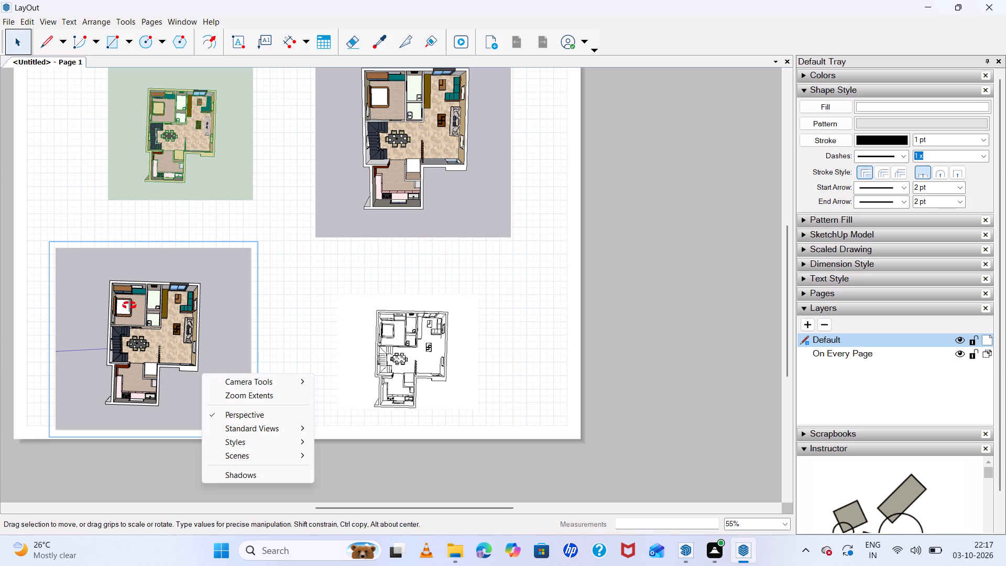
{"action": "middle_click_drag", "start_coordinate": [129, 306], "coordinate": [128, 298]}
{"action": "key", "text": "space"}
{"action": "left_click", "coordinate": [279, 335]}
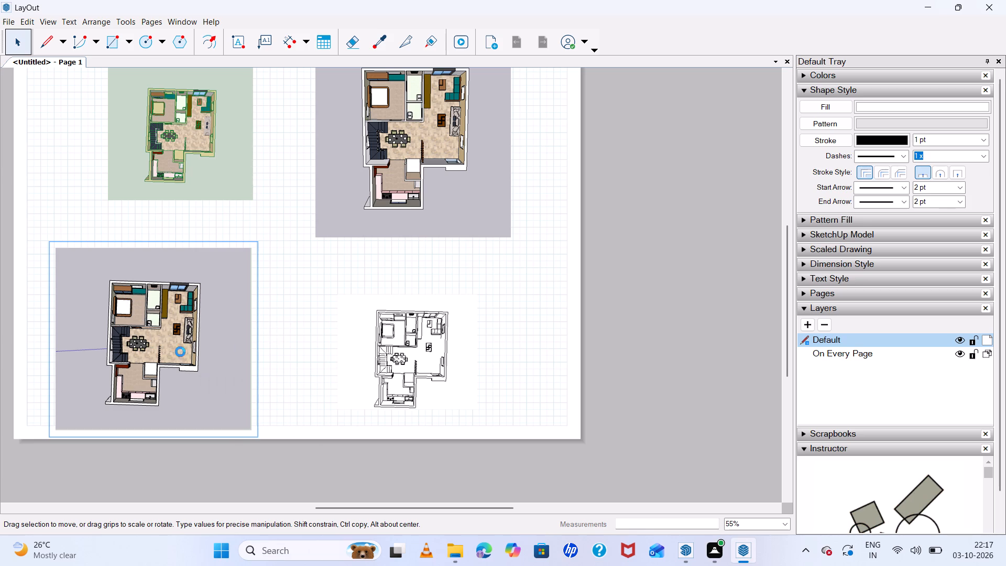
Reopen the lower-left viewport, orbit and zoom its model to an angled close-up of the dining area and staircase, and finish editing.
{"action": "middle_click_drag", "start_coordinate": [175, 358], "coordinate": [169, 346]}
{"action": "scroll", "coordinate": [151, 365], "scroll_direction": "up", "scroll_amount": 6}
{"action": "double_click", "coordinate": [151, 361]}
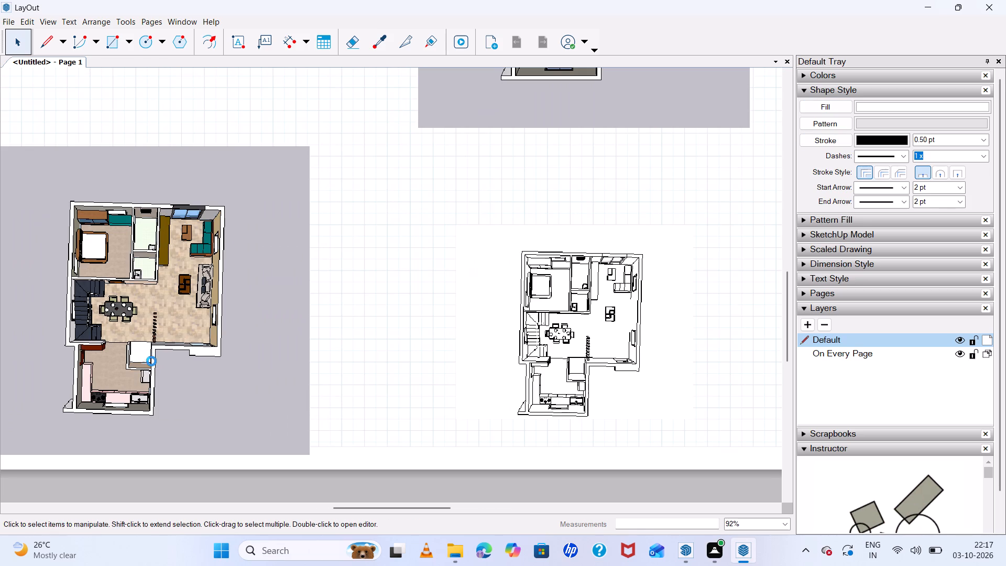
{"action": "middle_click_drag", "start_coordinate": [171, 373], "coordinate": [163, 338]}
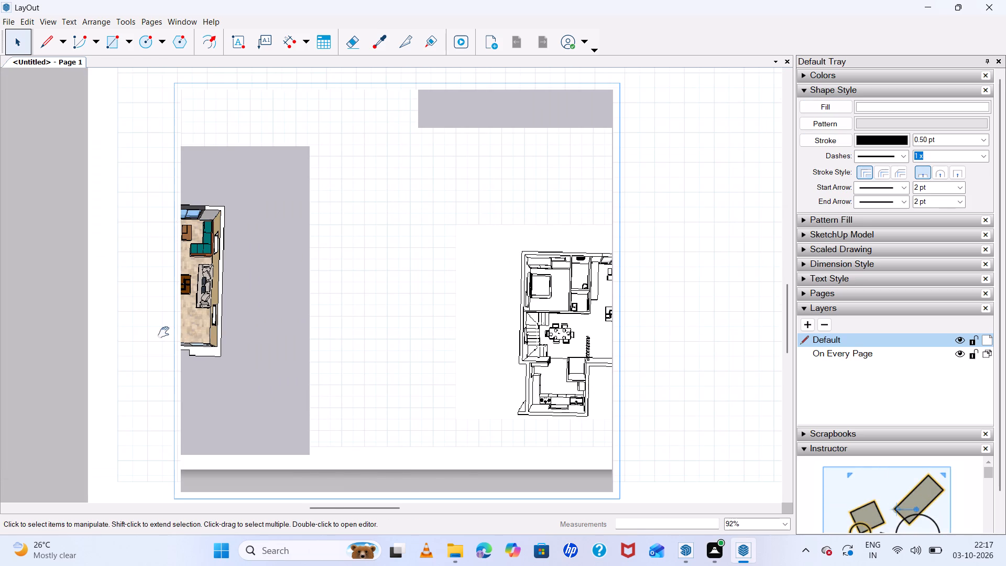
{"action": "middle_click_drag", "start_coordinate": [409, 330], "coordinate": [373, 242]}
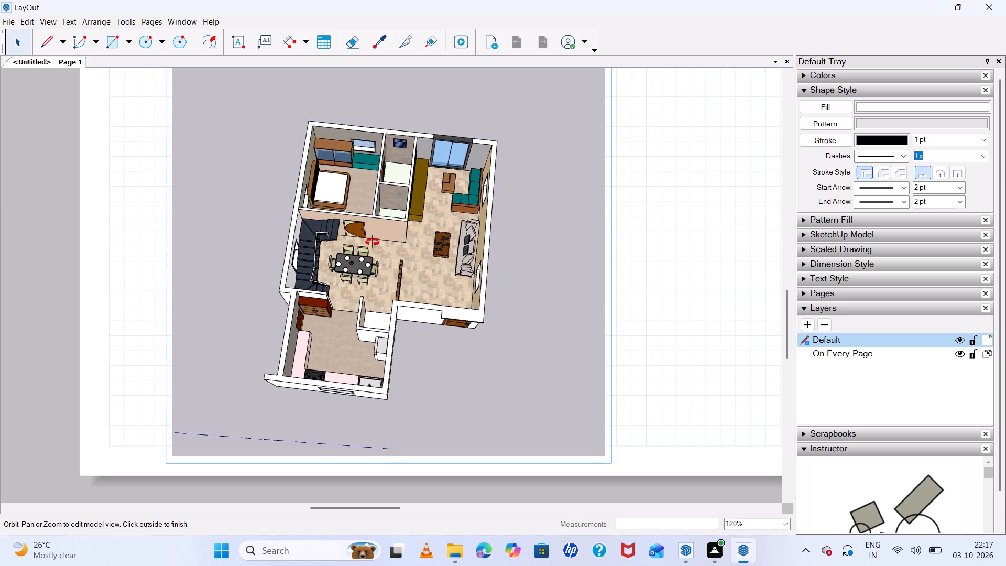
{"action": "middle_click_drag", "start_coordinate": [373, 242], "coordinate": [361, 208]}
{"action": "scroll", "coordinate": [355, 252], "scroll_direction": "up", "scroll_amount": 6}
{"action": "scroll", "coordinate": [347, 256], "scroll_direction": "down", "scroll_amount": 3}
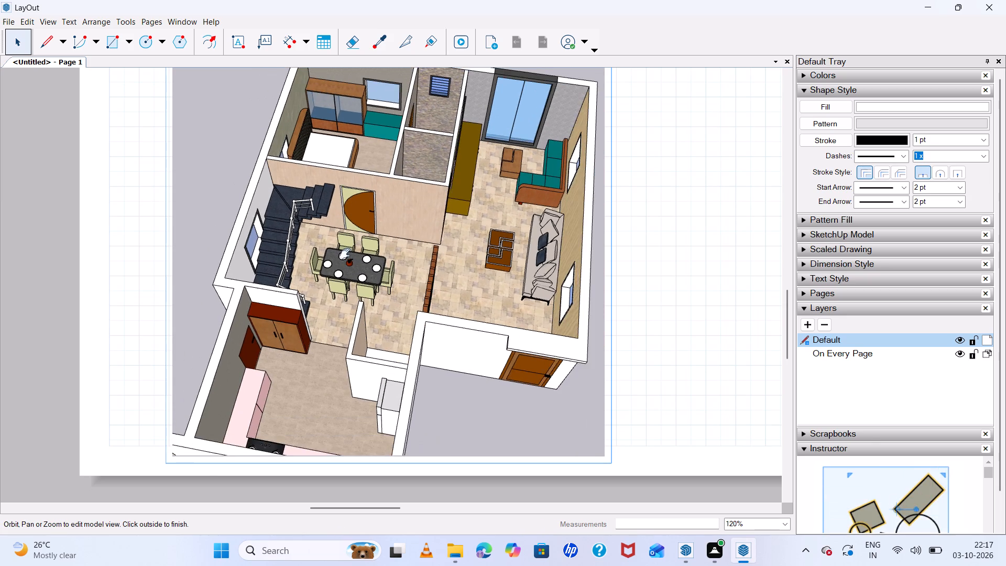
{"action": "middle_click_drag", "start_coordinate": [396, 279], "coordinate": [365, 233]}
{"action": "scroll", "coordinate": [394, 273], "scroll_direction": "up", "scroll_amount": 1}
{"action": "scroll", "coordinate": [346, 216], "scroll_direction": "down", "scroll_amount": 1}
{"action": "scroll", "coordinate": [336, 217], "scroll_direction": "up", "scroll_amount": 6}
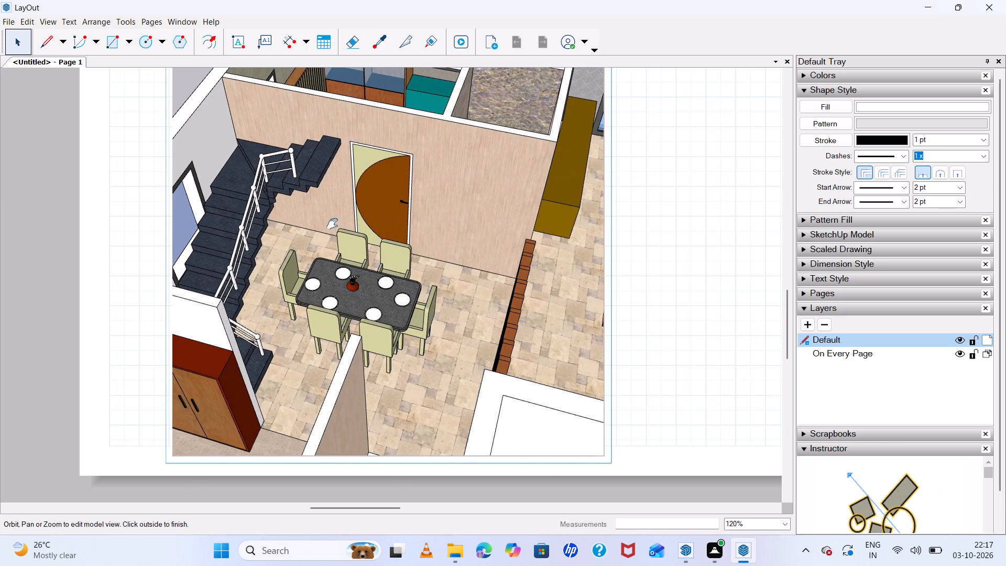
{"action": "middle_click_drag", "start_coordinate": [459, 265], "coordinate": [377, 240]}
{"action": "scroll", "coordinate": [377, 240], "scroll_direction": "down", "scroll_amount": 3}
{"action": "left_click", "coordinate": [681, 230]}
{"action": "key", "text": "space"}
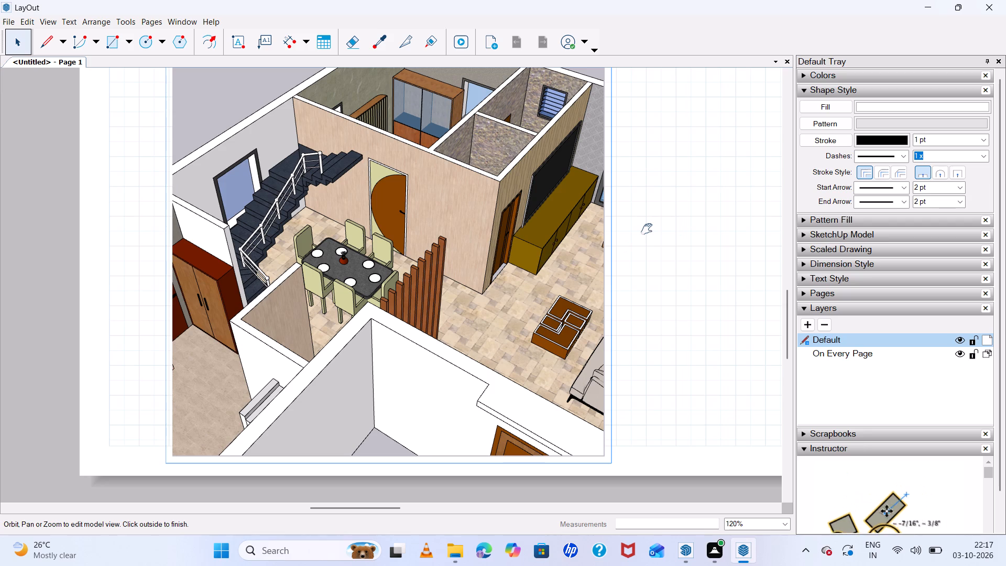
Add a new layer to the document.
{"action": "scroll", "coordinate": [562, 259], "scroll_direction": "down", "scroll_amount": 12}
{"action": "scroll", "coordinate": [567, 295], "scroll_direction": "up", "scroll_amount": 4}
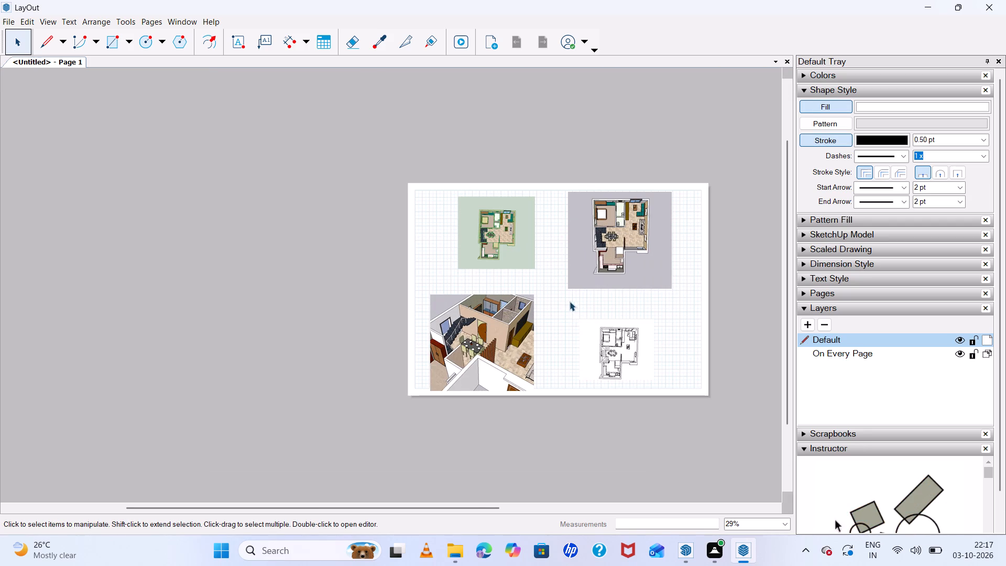
{"action": "middle_click_drag", "start_coordinate": [621, 337], "coordinate": [657, 317]}
{"action": "scroll", "coordinate": [696, 259], "scroll_direction": "up", "scroll_amount": 6}
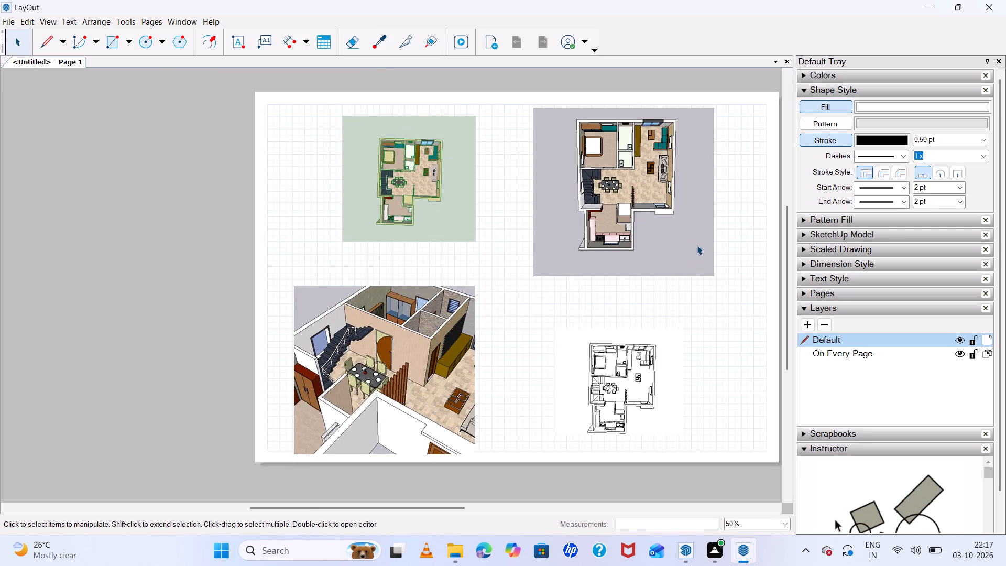
{"action": "scroll", "coordinate": [697, 245], "scroll_direction": "up", "scroll_amount": 4}
{"action": "scroll", "coordinate": [460, 258], "scroll_direction": "down", "scroll_amount": 2}
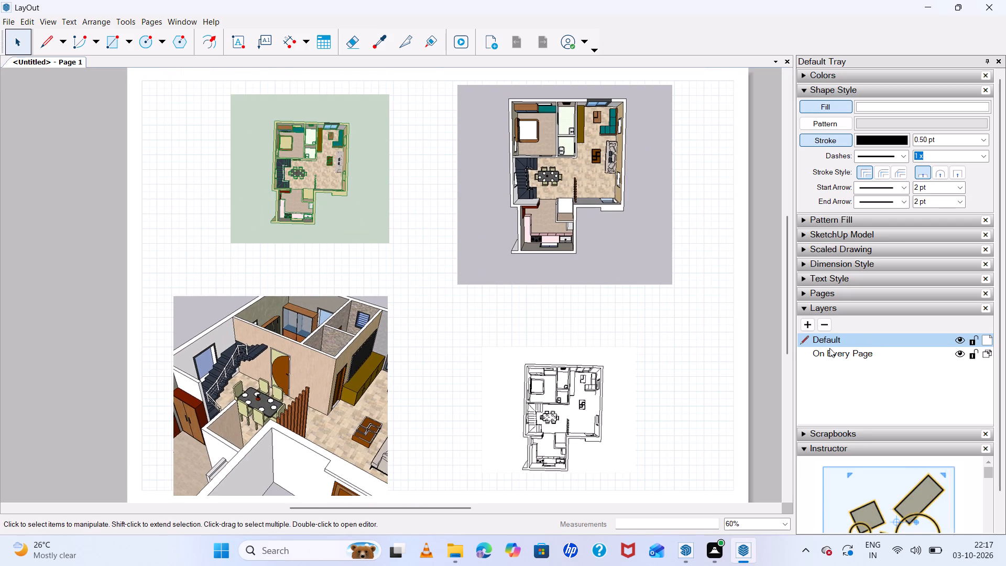
{"action": "left_click", "coordinate": [807, 328]}
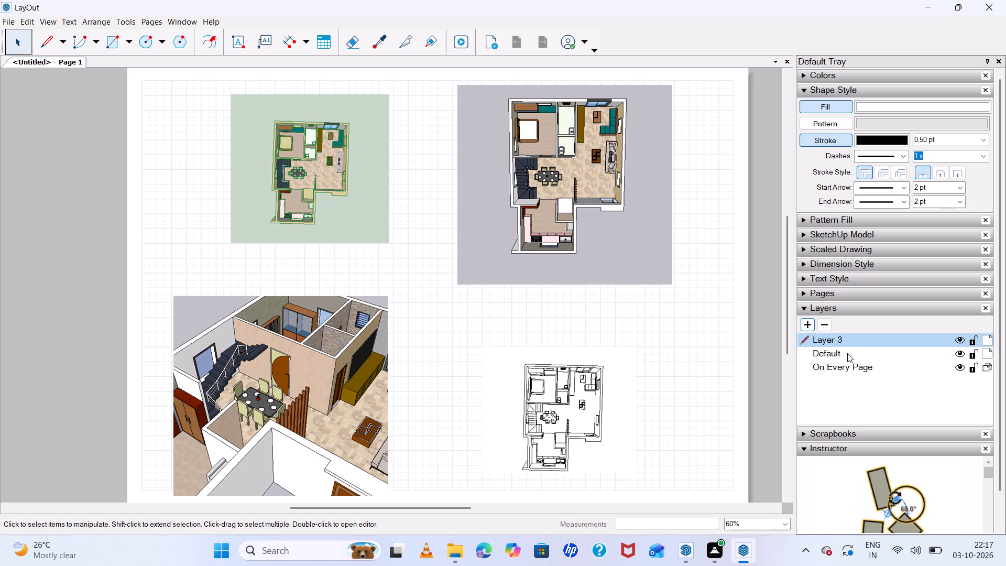
Rename the new layer as stairs and keep it as the active layer.
{"action": "key", "text": "BackSpace"}
{"action": "left_click", "coordinate": [904, 345]}
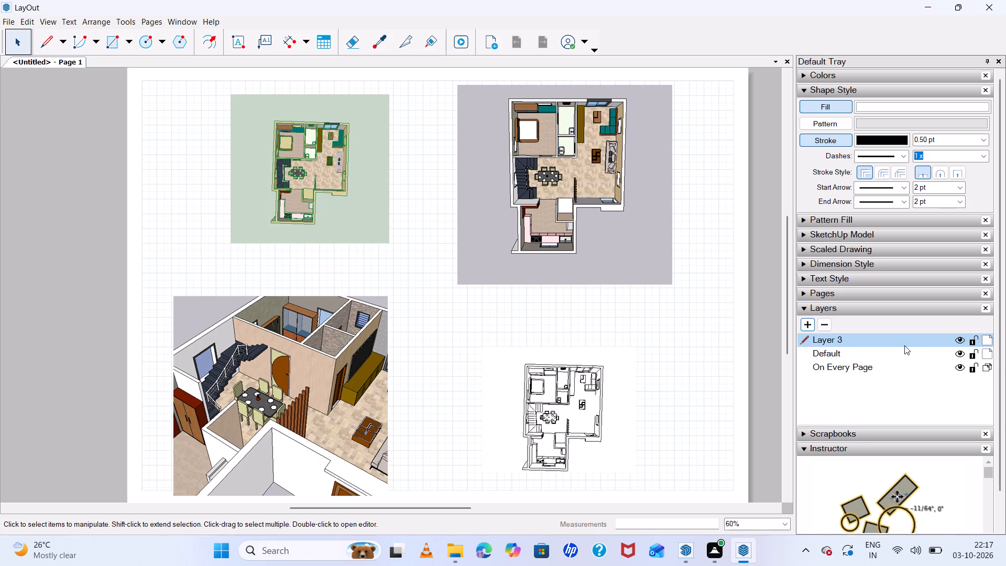
{"action": "left_click", "coordinate": [896, 343]}
{"action": "left_click", "coordinate": [871, 346]}
{"action": "triple_click", "coordinate": [869, 342]}
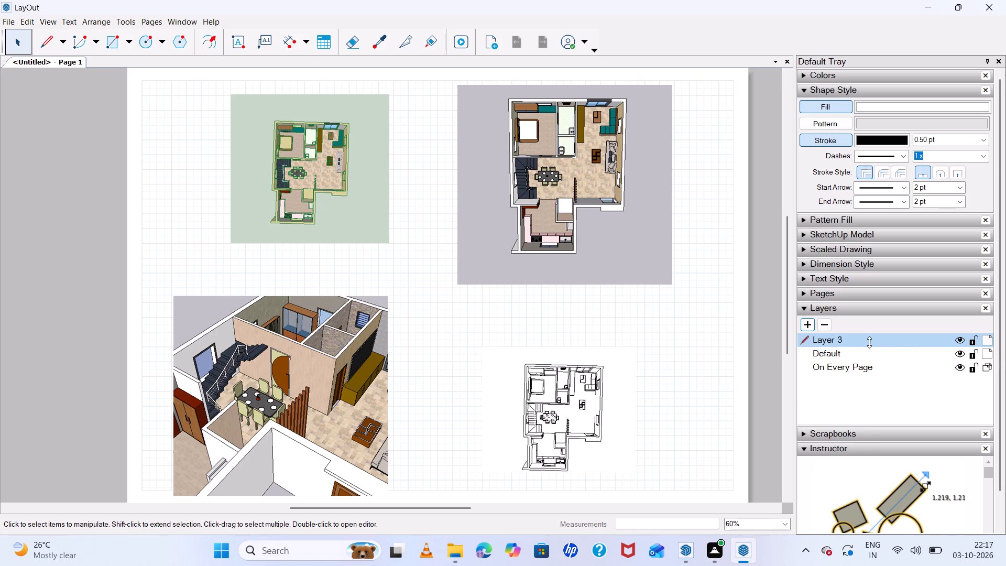
{"action": "key", "text": "BackSpace"}
{"action": "key", "text": "BackSpace"}
{"action": "key", "text": "BackSpace"}
{"action": "key", "text": "BackSpace"}
{"action": "key", "text": "BackSpace"}
{"action": "key", "text": "BackSpace"}
{"action": "key", "text": "BackSpace"}
{"action": "key", "text": "BackSpace"}
{"action": "key", "text": "BackSpace"}
{"action": "key", "text": "BackSpace"}
{"action": "key", "text": "BackSpace"}
{"action": "key", "text": "BackSpace"}
{"action": "key", "text": "BackSpace"}
{"action": "key", "text": "BackSpace"}
{"action": "key", "text": "BackSpace"}
{"action": "key", "text": "BackSpace"}
{"action": "key", "text": "BackSpace"}
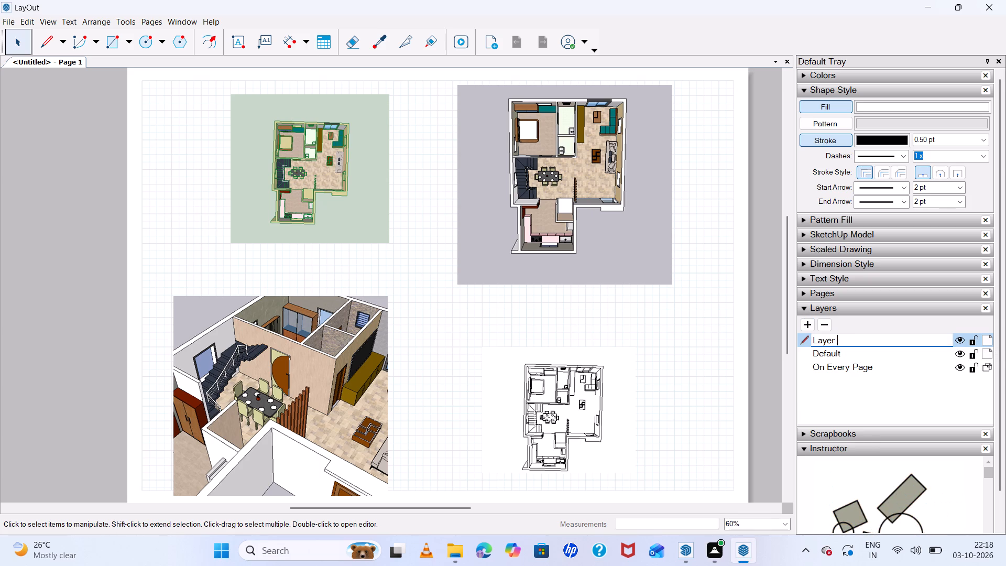
{"action": "type", "text": "stairs"}
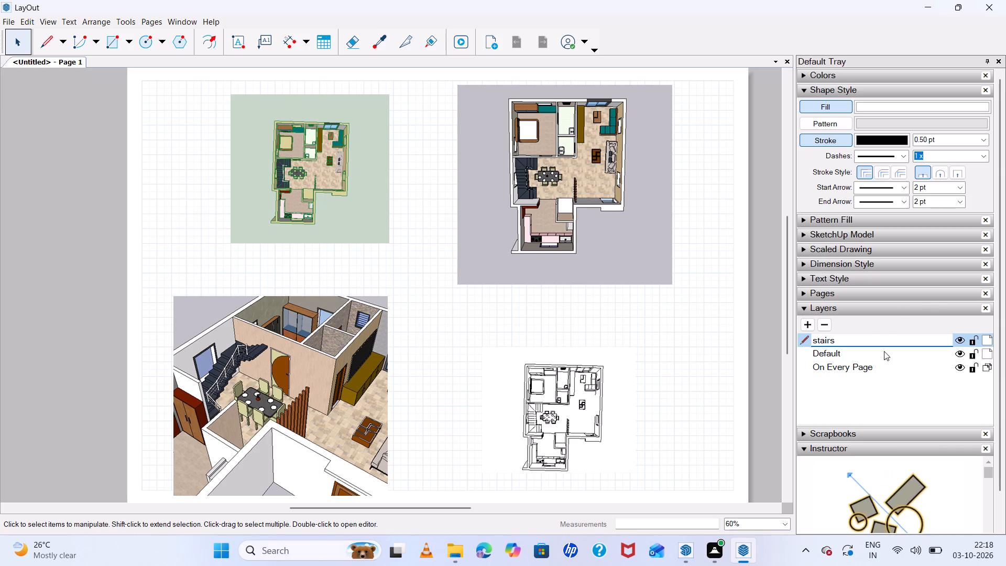
{"action": "left_click", "coordinate": [869, 343]}
{"action": "left_click", "coordinate": [870, 370]}
{"action": "left_click", "coordinate": [871, 390]}
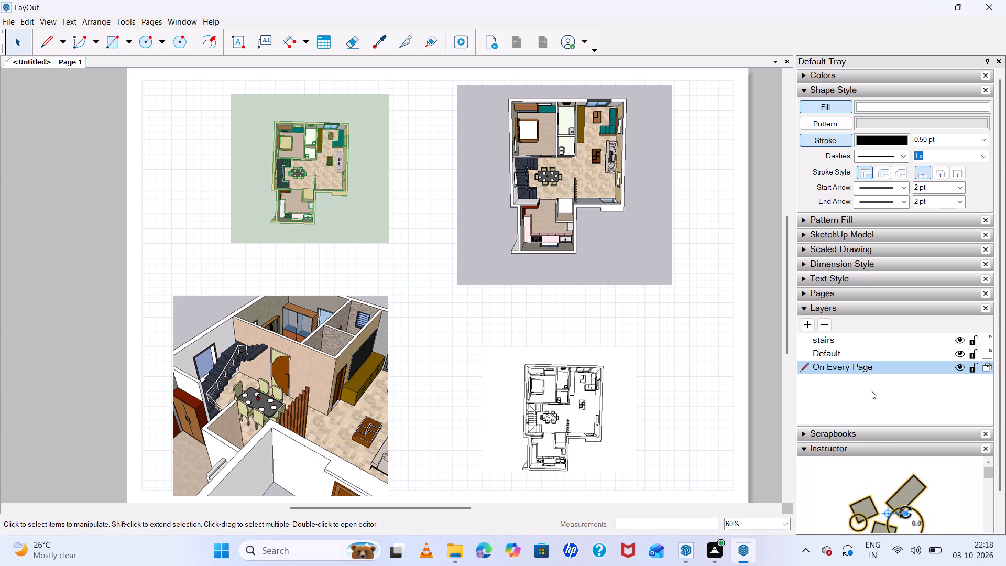
{"action": "left_click", "coordinate": [849, 341]}
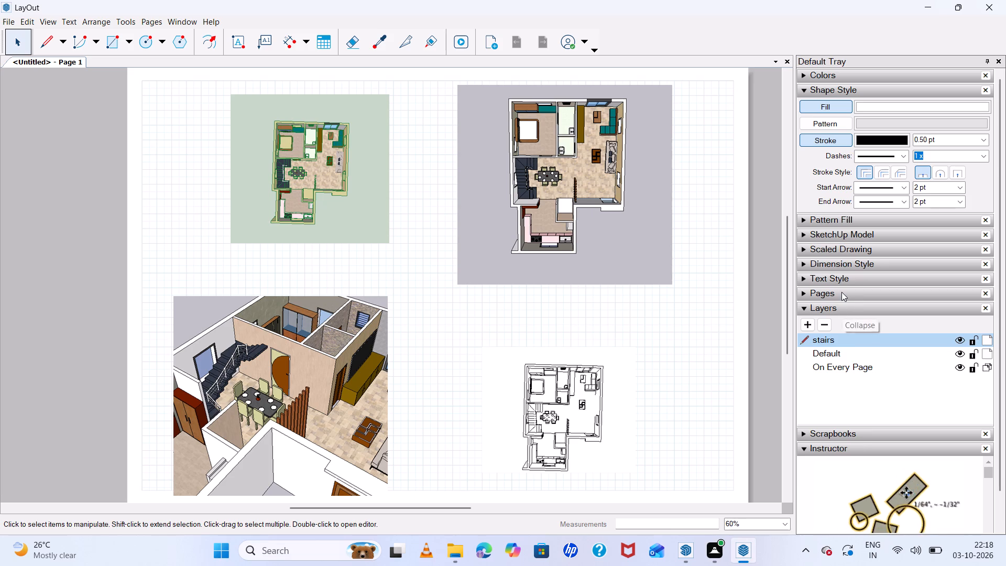
Add a second page to the document.
{"action": "left_click", "coordinate": [841, 292]}
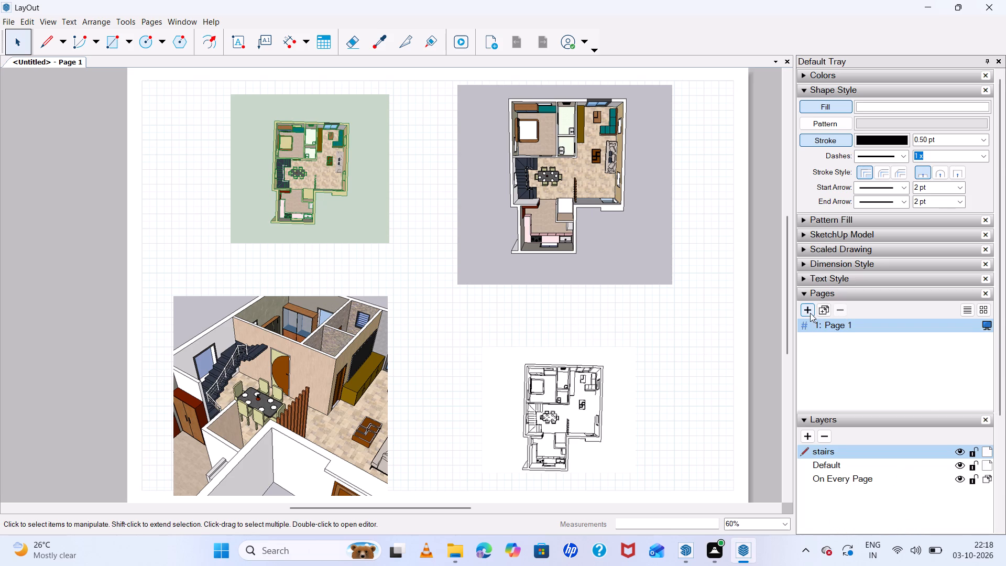
{"action": "left_click", "coordinate": [810, 313]}
Paste the copied floor-plan viewport onto Page 2 and move it to the upper-left area of the page.
{"action": "scroll", "coordinate": [528, 328], "scroll_direction": "down", "scroll_amount": 2}
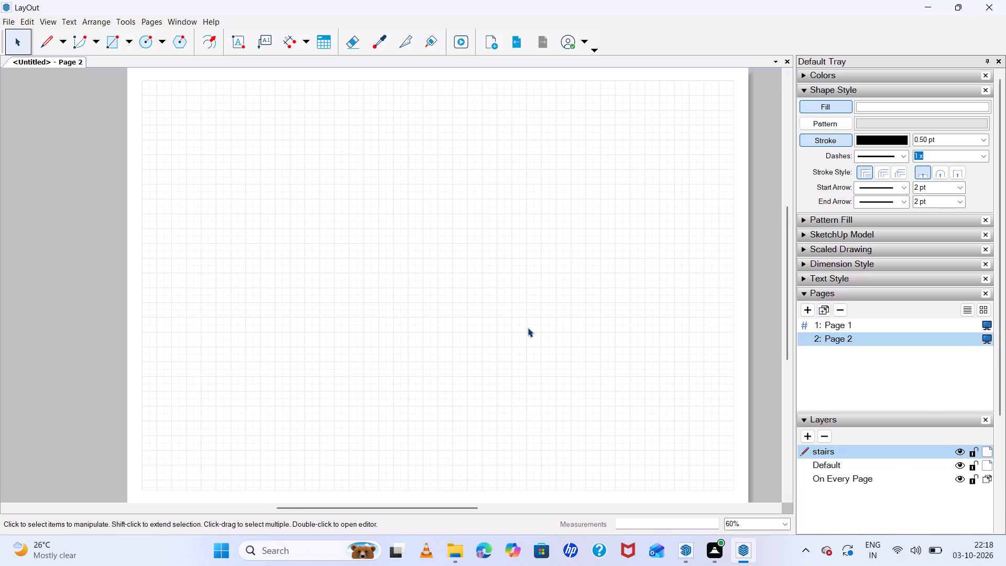
{"action": "scroll", "coordinate": [528, 328], "scroll_direction": "down", "scroll_amount": 2}
{"action": "scroll", "coordinate": [528, 326], "scroll_direction": "up", "scroll_amount": 2}
{"action": "right_click", "coordinate": [482, 237]}
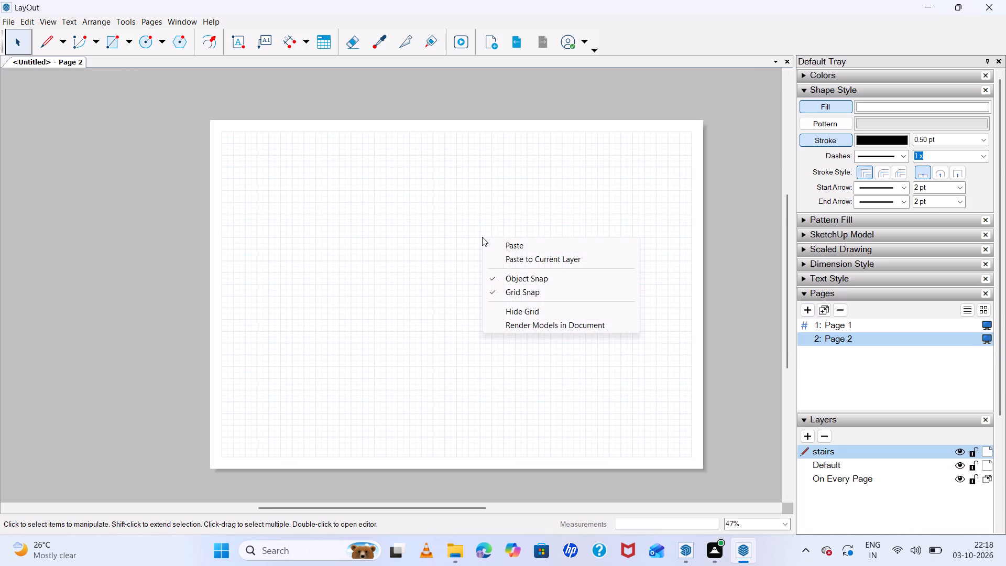
{"action": "double_click", "coordinate": [512, 246]}
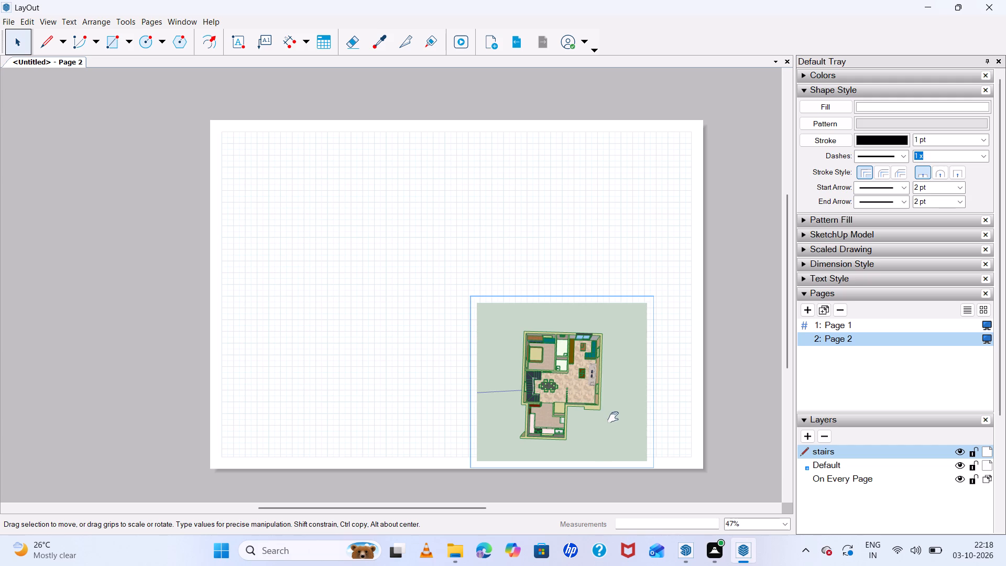
{"action": "key", "text": "space"}
{"action": "left_click", "coordinate": [634, 407]}
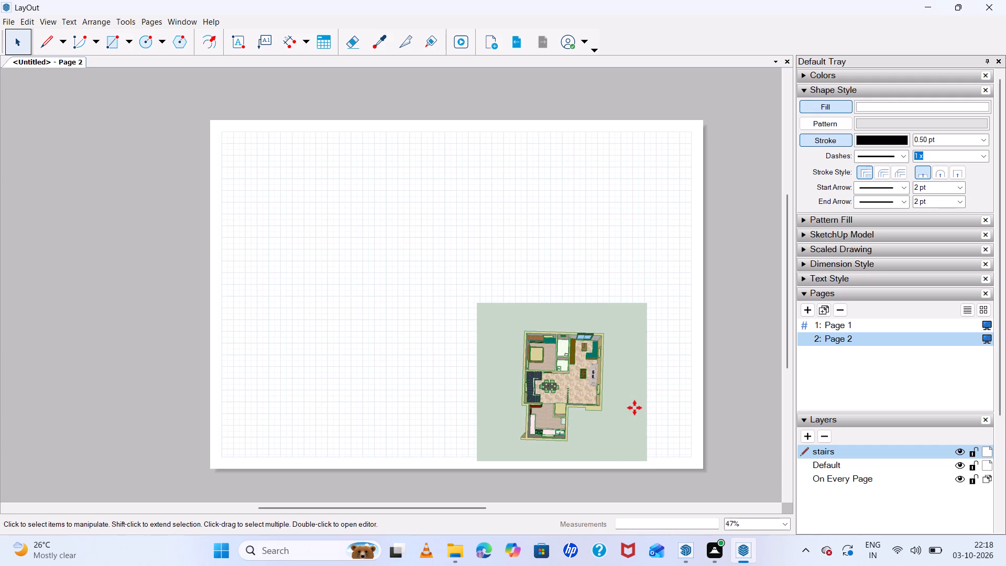
{"action": "left_click_drag", "start_coordinate": [628, 407], "coordinate": [628, 407]}
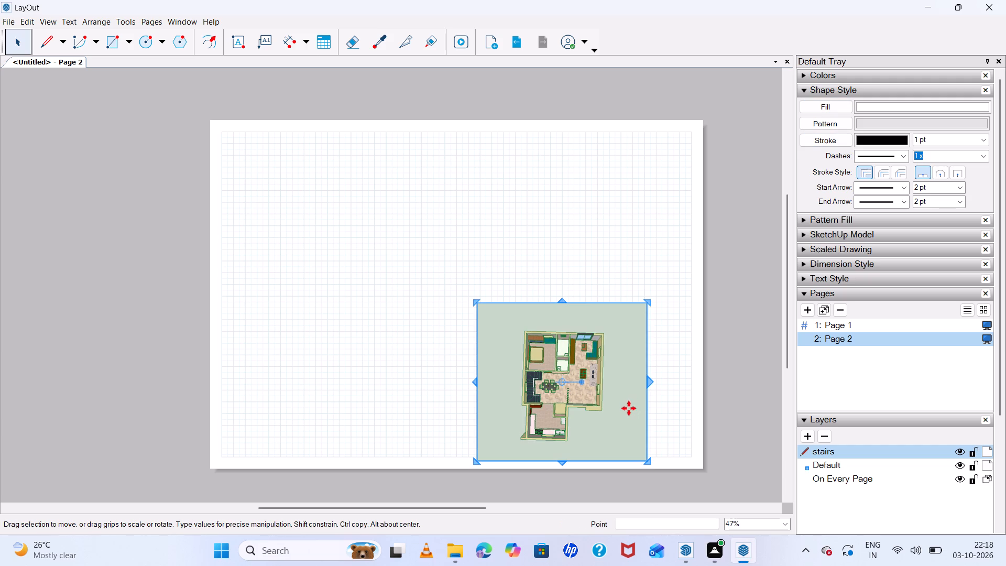
{"action": "left_click_drag", "start_coordinate": [628, 407], "coordinate": [497, 286]}
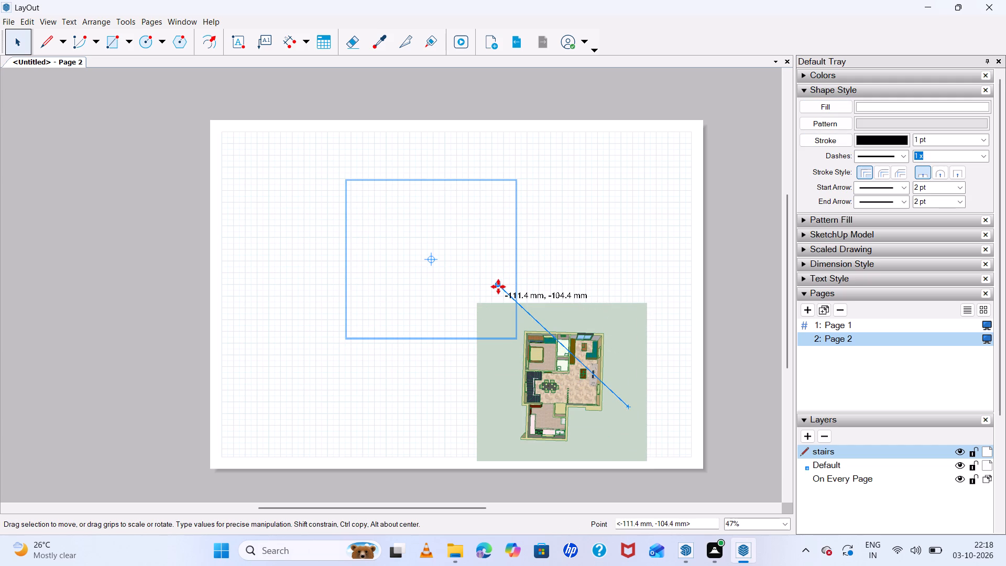
{"action": "left_click_drag", "start_coordinate": [497, 286], "coordinate": [427, 270]}
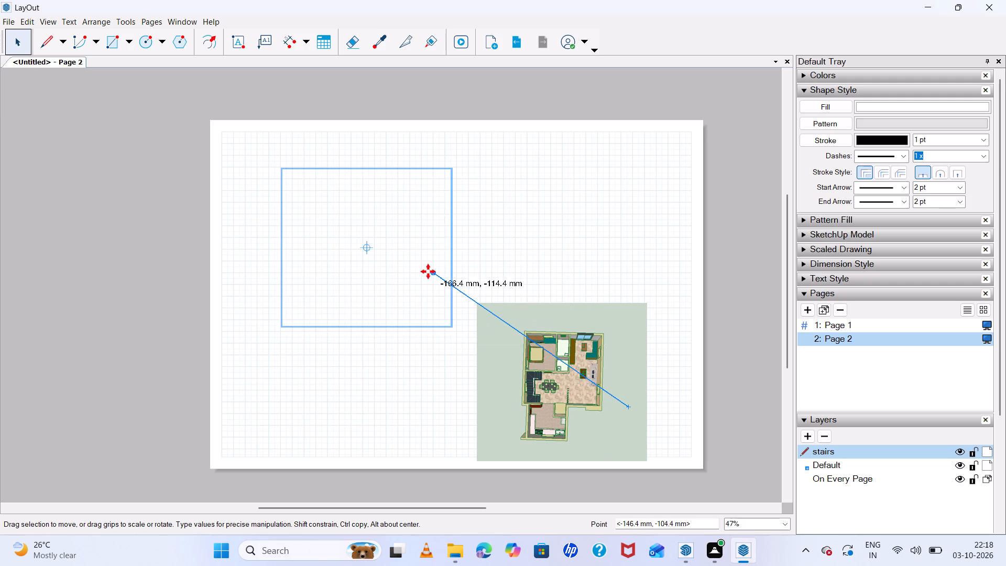
{"action": "left_click_drag", "start_coordinate": [427, 270], "coordinate": [412, 266]}
Open the pasted viewport for 3D editing and set it to display Scene 1.
{"action": "scroll", "coordinate": [350, 259], "scroll_direction": "up", "scroll_amount": 3}
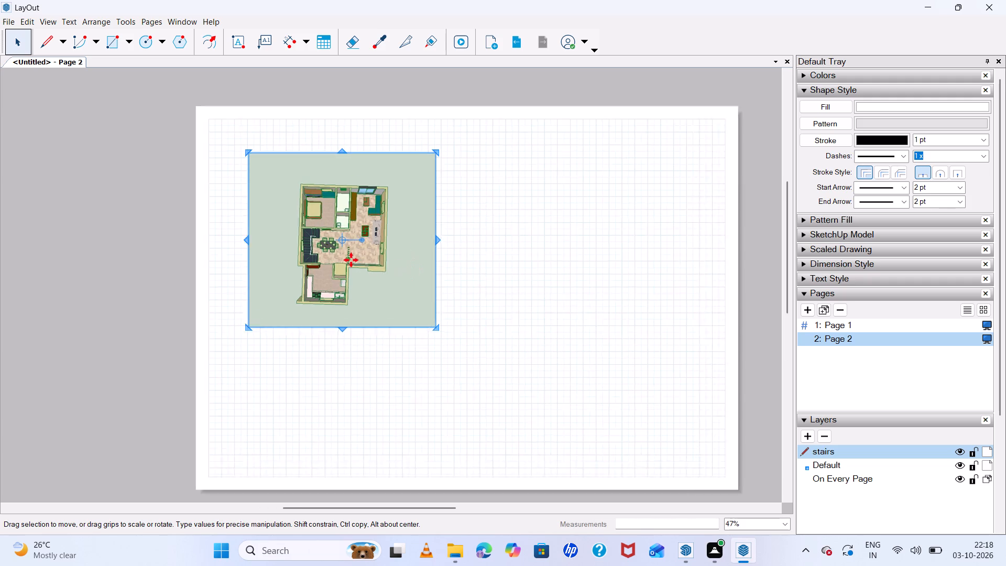
{"action": "scroll", "coordinate": [350, 259], "scroll_direction": "up", "scroll_amount": 3}
{"action": "scroll", "coordinate": [379, 279], "scroll_direction": "down", "scroll_amount": 5}
{"action": "right_click", "coordinate": [379, 279]}
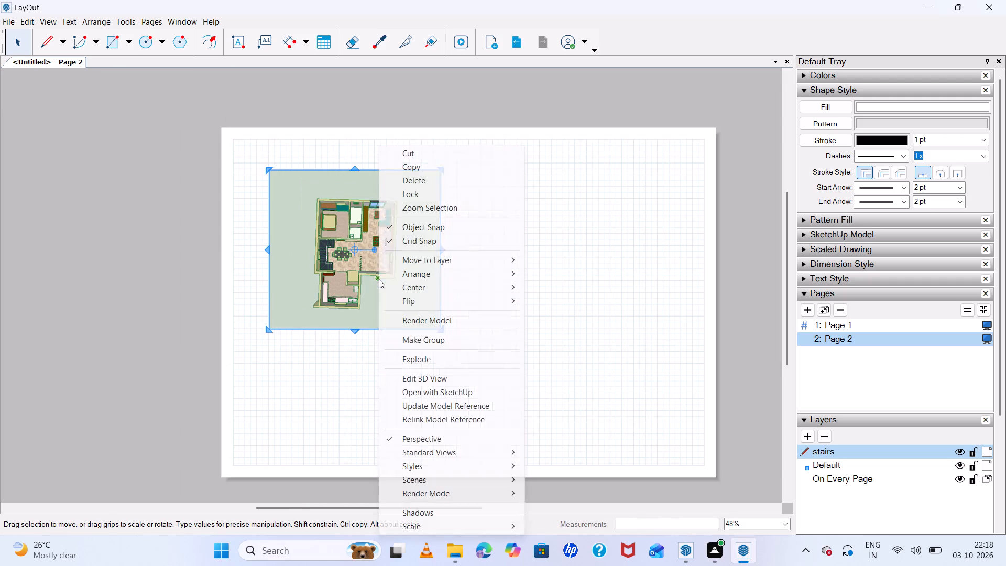
{"action": "double_click", "coordinate": [376, 279]}
{"action": "right_click", "coordinate": [376, 279]}
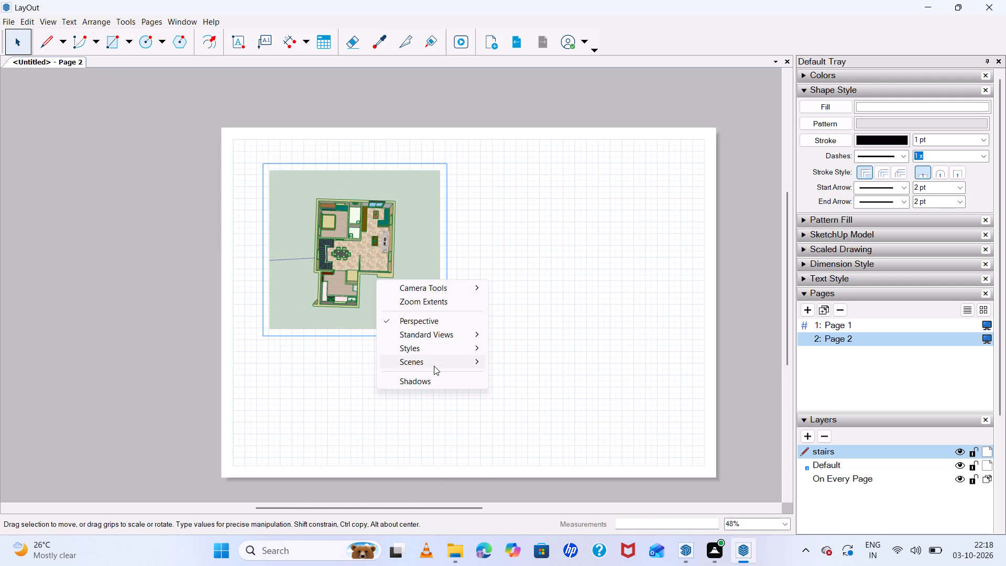
{"action": "left_click", "coordinate": [436, 365]}
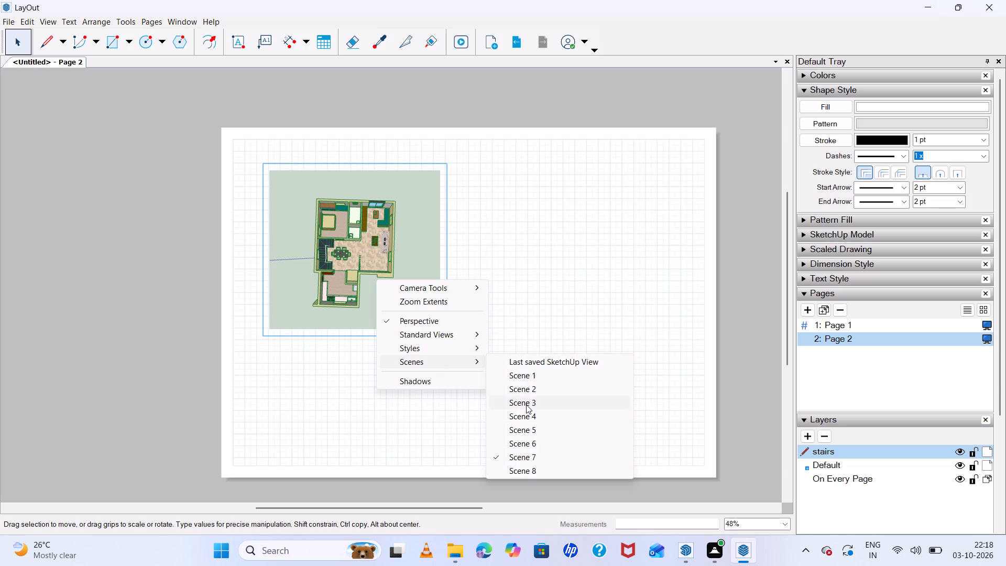
{"action": "left_click", "coordinate": [537, 379]}
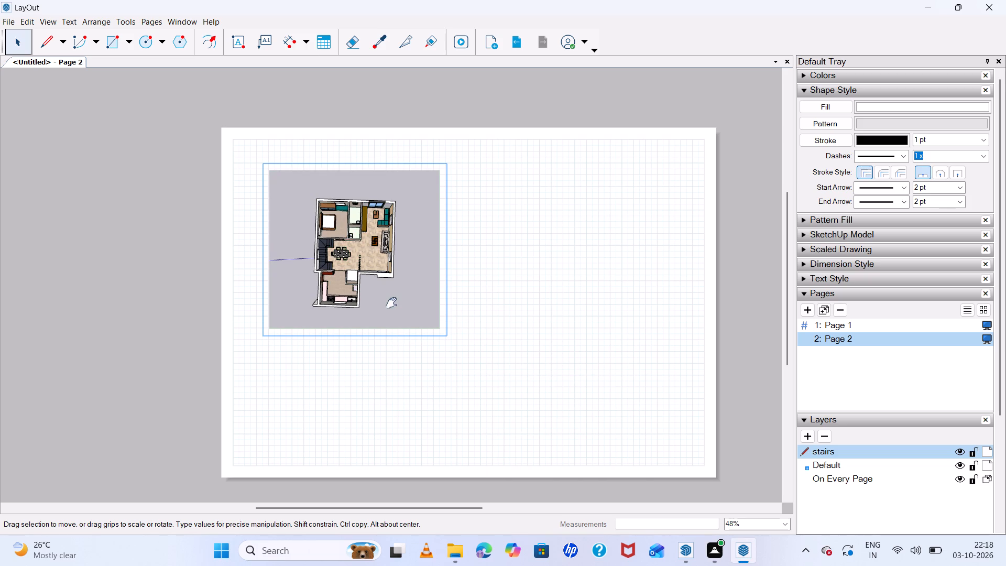
Orbit and zoom the model in the Page 2 viewport to an angled close-up of the staircase and dining table.
{"action": "middle_click_drag", "start_coordinate": [378, 301], "coordinate": [359, 226]}
{"action": "scroll", "coordinate": [352, 264], "scroll_direction": "up", "scroll_amount": 13}
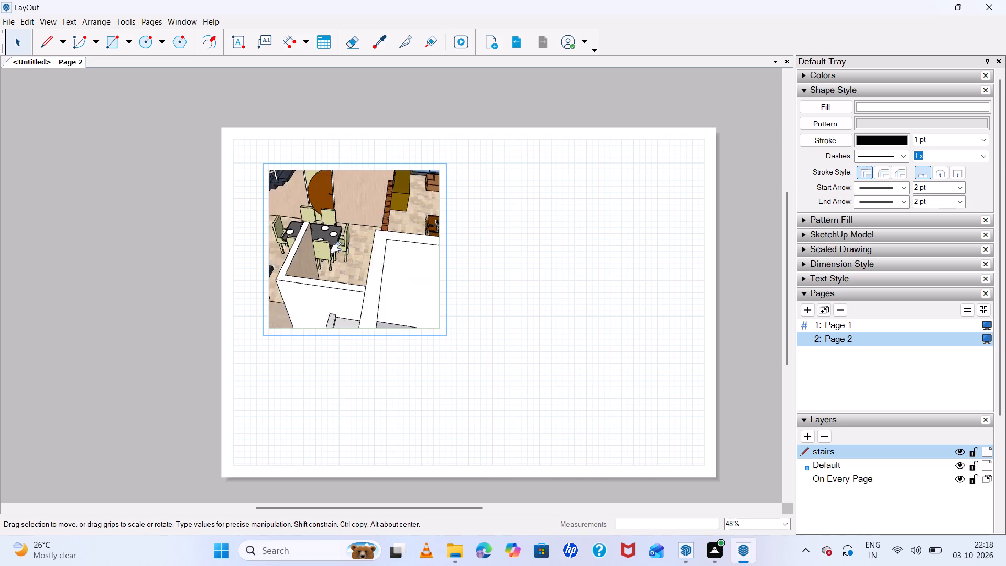
{"action": "scroll", "coordinate": [402, 261], "scroll_direction": "down", "scroll_amount": 12}
{"action": "scroll", "coordinate": [348, 228], "scroll_direction": "up", "scroll_amount": 8}
{"action": "middle_click_drag", "start_coordinate": [379, 266], "coordinate": [359, 251]}
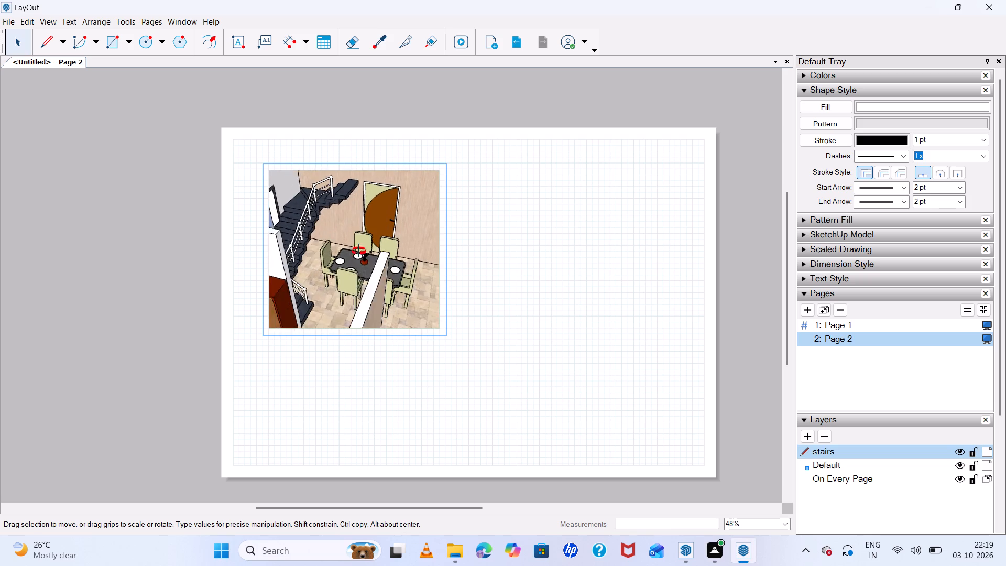
{"action": "middle_click_drag", "start_coordinate": [359, 251], "coordinate": [348, 245]}
{"action": "scroll", "coordinate": [336, 226], "scroll_direction": "down", "scroll_amount": 3}
{"action": "scroll", "coordinate": [318, 227], "scroll_direction": "up", "scroll_amount": 8}
{"action": "middle_click_drag", "start_coordinate": [332, 245], "coordinate": [349, 254]}
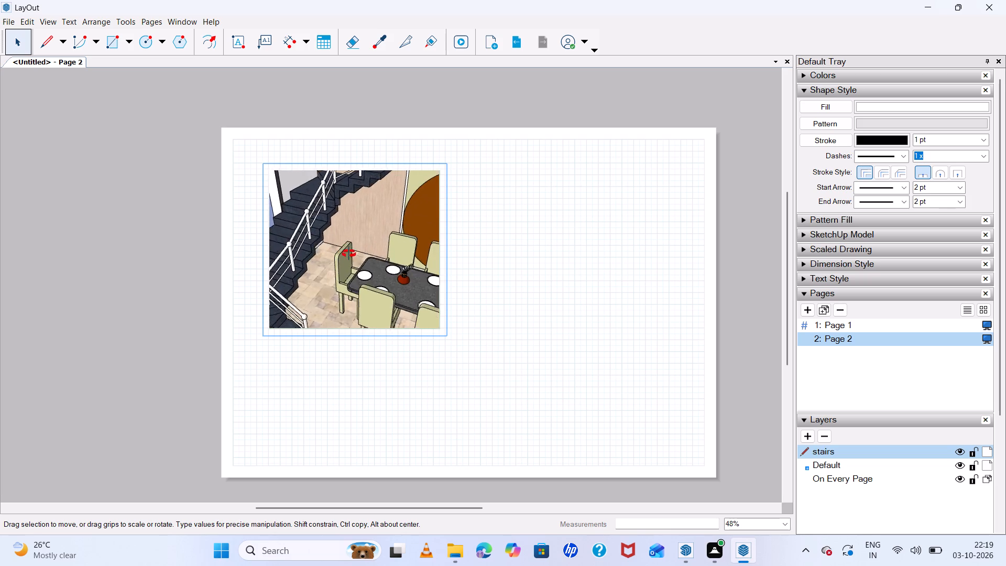
{"action": "middle_click_drag", "start_coordinate": [349, 254], "coordinate": [321, 254]}
{"action": "scroll", "coordinate": [332, 249], "scroll_direction": "down", "scroll_amount": 3}
{"action": "middle_click_drag", "start_coordinate": [353, 261], "coordinate": [351, 254]}
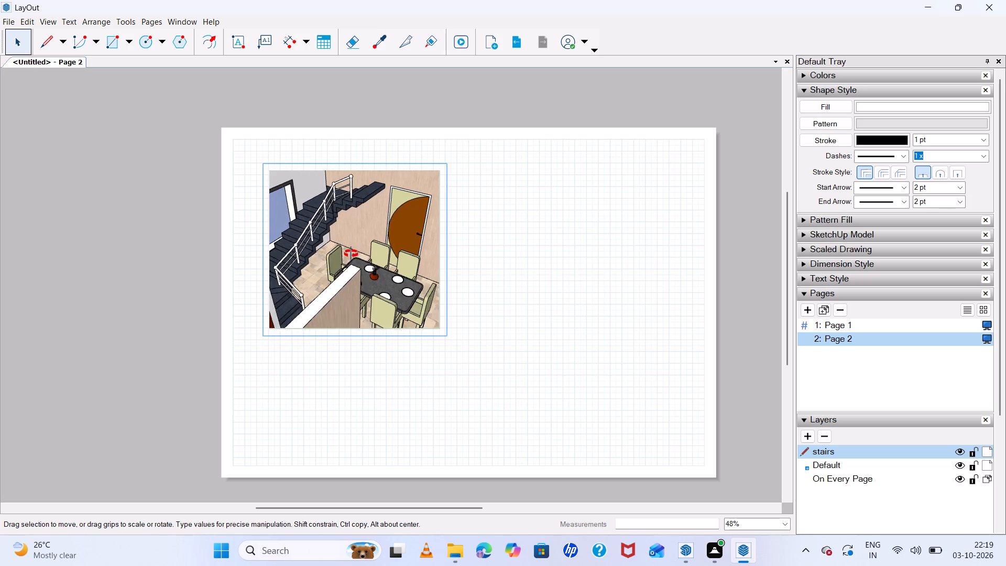
{"action": "middle_click_drag", "start_coordinate": [351, 254], "coordinate": [348, 274]}
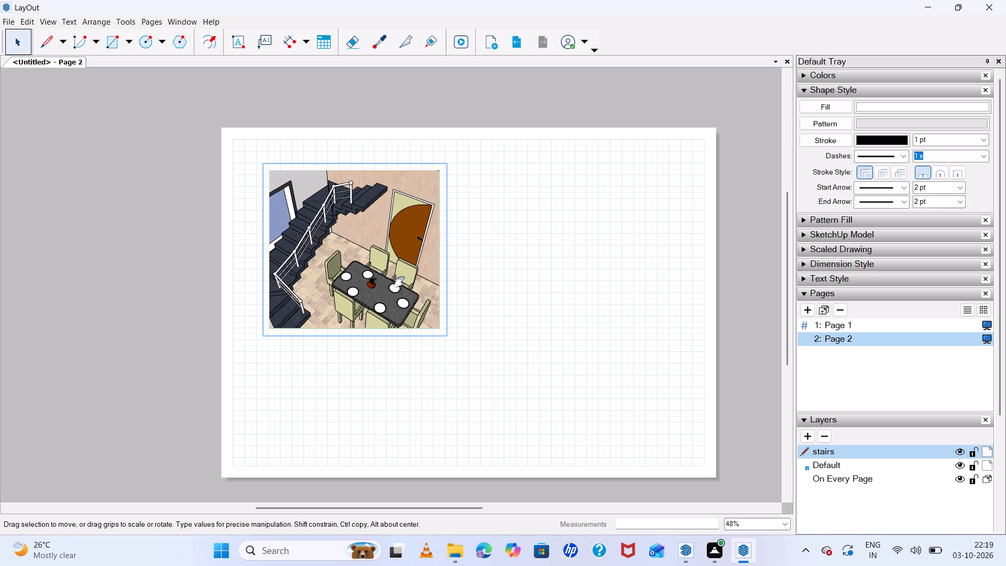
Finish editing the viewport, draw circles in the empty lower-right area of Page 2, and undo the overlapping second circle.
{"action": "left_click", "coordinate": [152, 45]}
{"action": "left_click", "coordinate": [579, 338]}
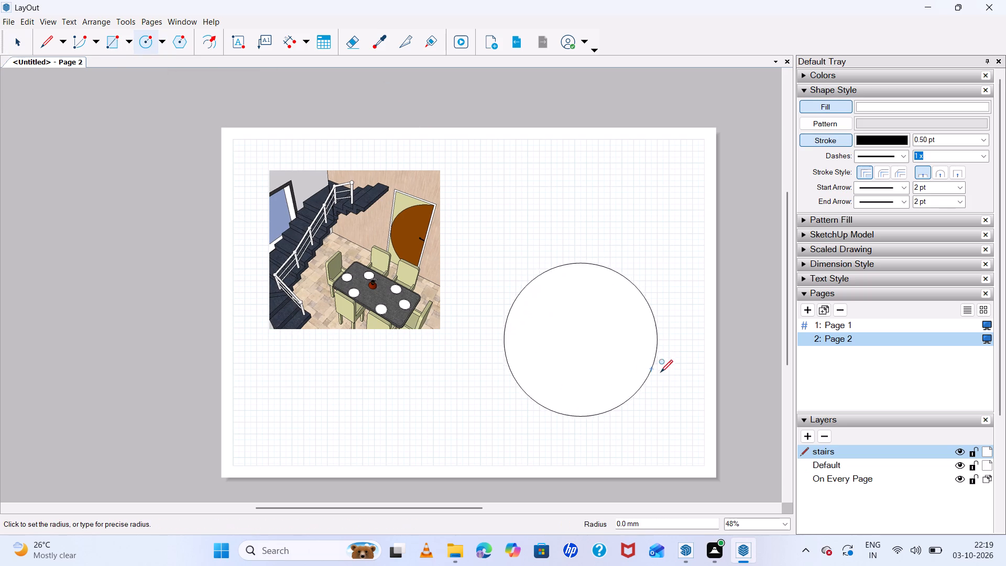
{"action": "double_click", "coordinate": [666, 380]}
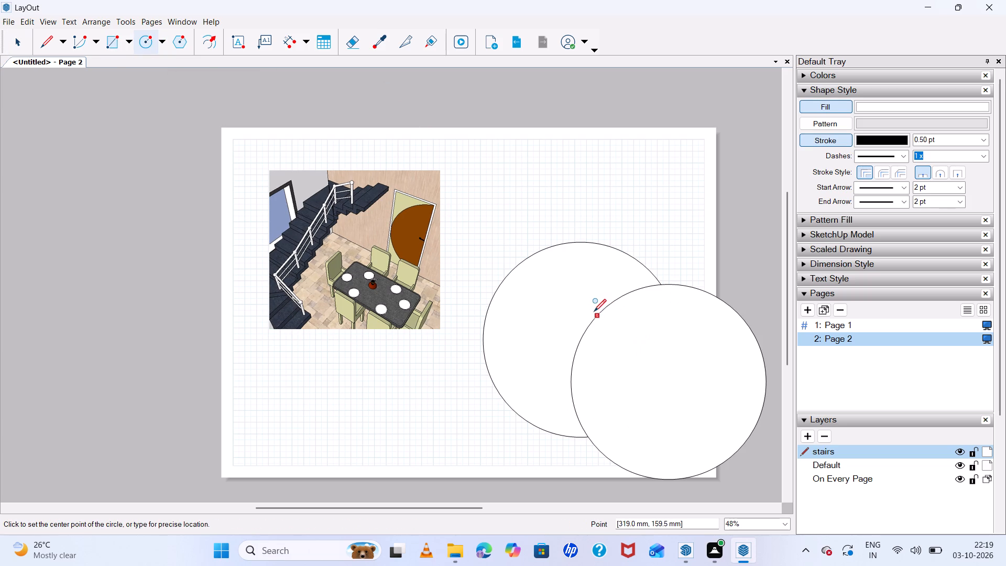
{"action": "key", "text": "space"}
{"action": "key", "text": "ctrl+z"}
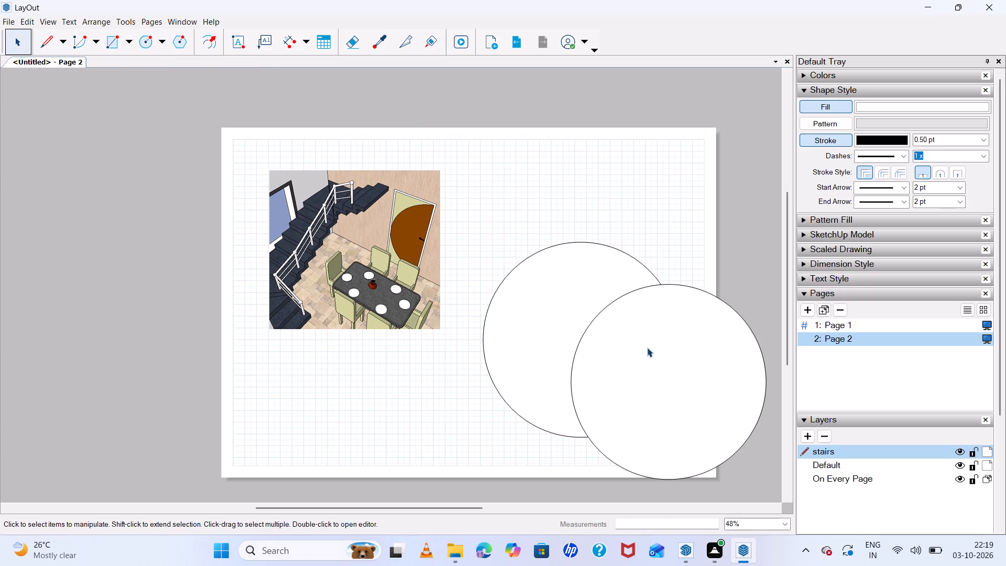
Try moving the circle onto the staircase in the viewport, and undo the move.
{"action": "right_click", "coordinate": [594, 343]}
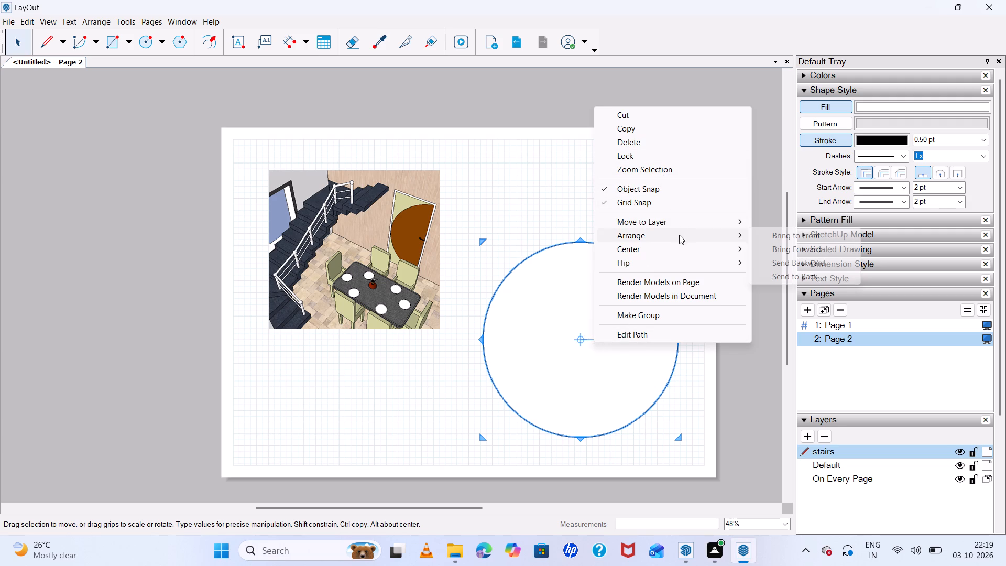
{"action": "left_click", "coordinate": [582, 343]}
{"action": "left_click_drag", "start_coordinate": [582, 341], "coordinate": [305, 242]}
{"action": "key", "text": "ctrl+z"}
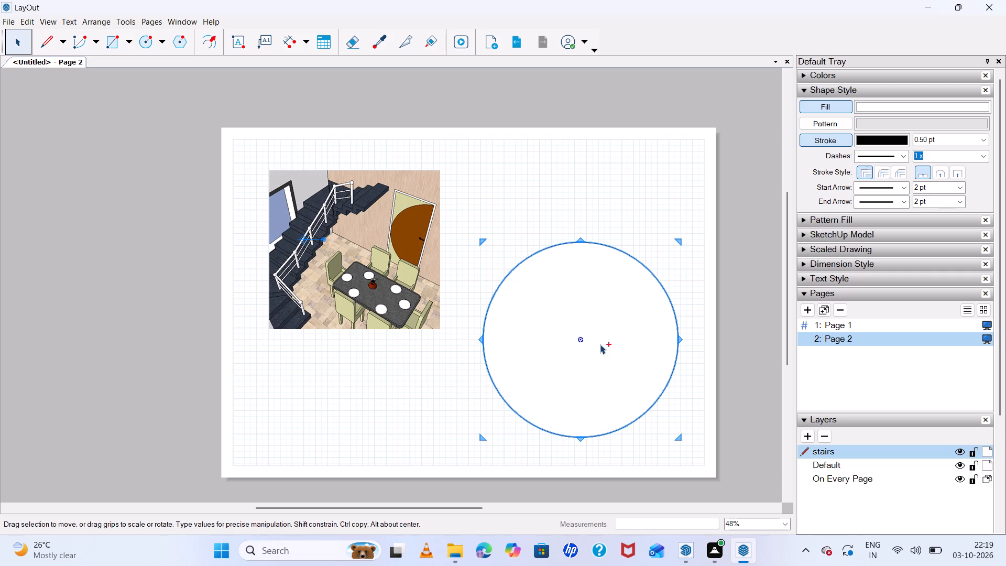
Draw a circle centred over the staircase at the left part of the Page 2 viewport.
{"action": "left_click", "coordinate": [147, 36]}
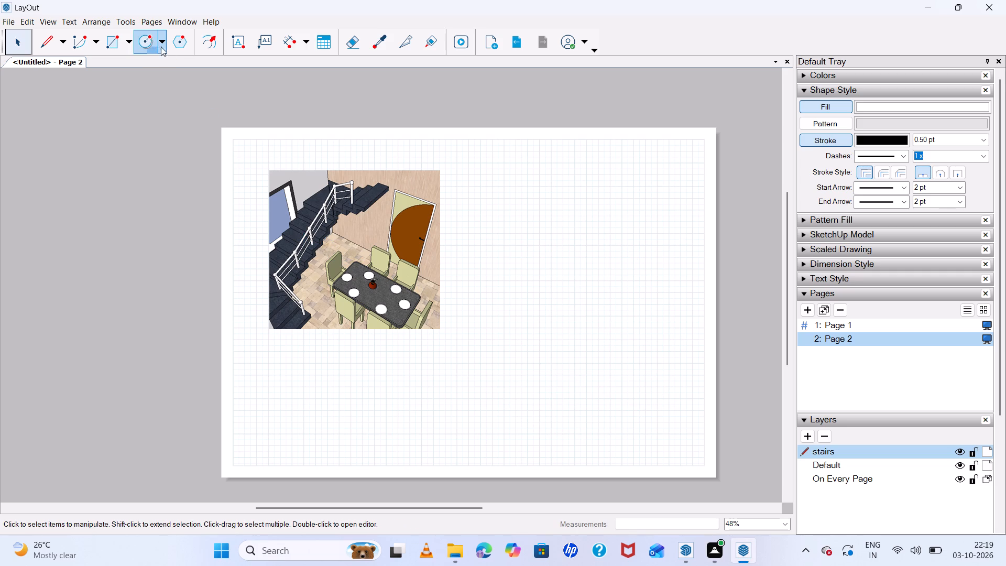
{"action": "left_click_drag", "start_coordinate": [279, 213], "coordinate": [344, 263]}
{"action": "left_click", "coordinate": [344, 263]}
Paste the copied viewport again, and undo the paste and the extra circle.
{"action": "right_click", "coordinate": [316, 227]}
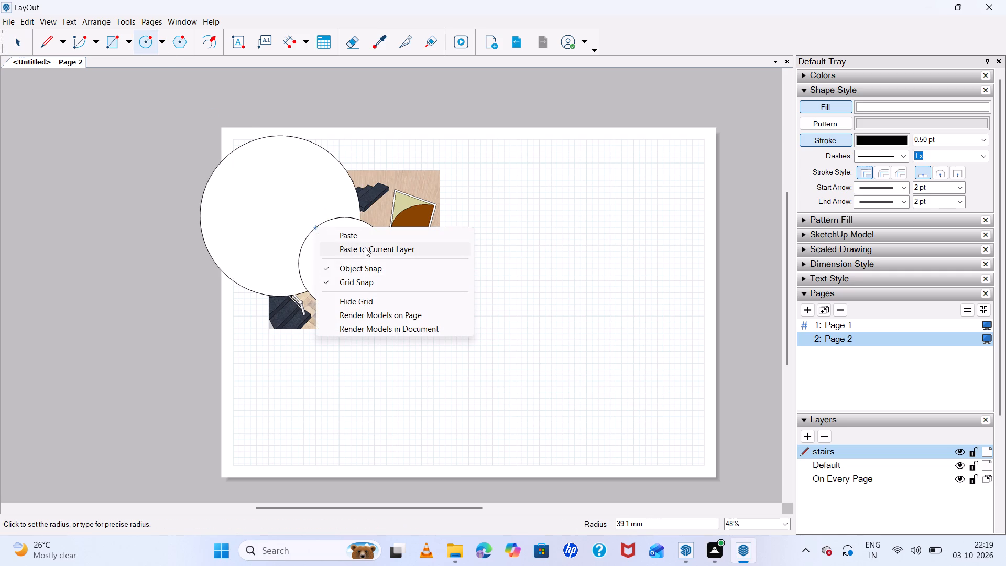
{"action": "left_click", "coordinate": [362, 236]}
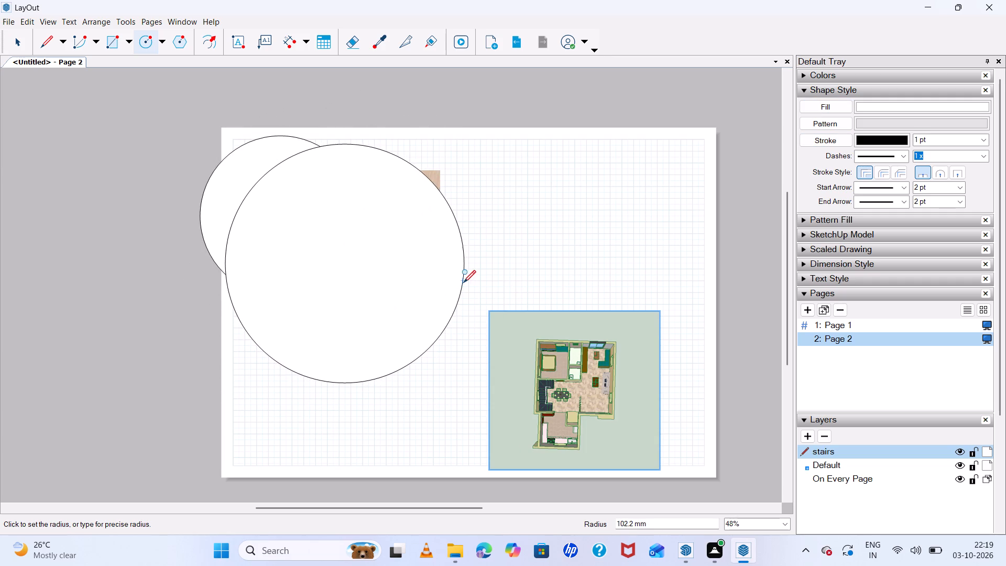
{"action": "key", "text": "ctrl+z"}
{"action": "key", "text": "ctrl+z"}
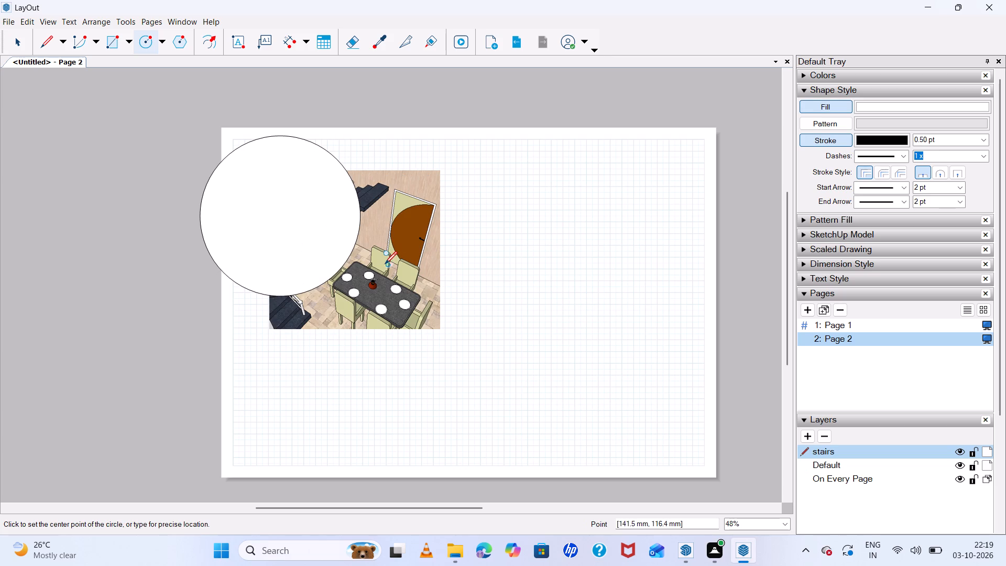
Select the circle over the staircase and toggle Grid Snap.
{"action": "key", "text": "space"}
{"action": "left_click", "coordinate": [292, 205]}
{"action": "right_click", "coordinate": [292, 205]}
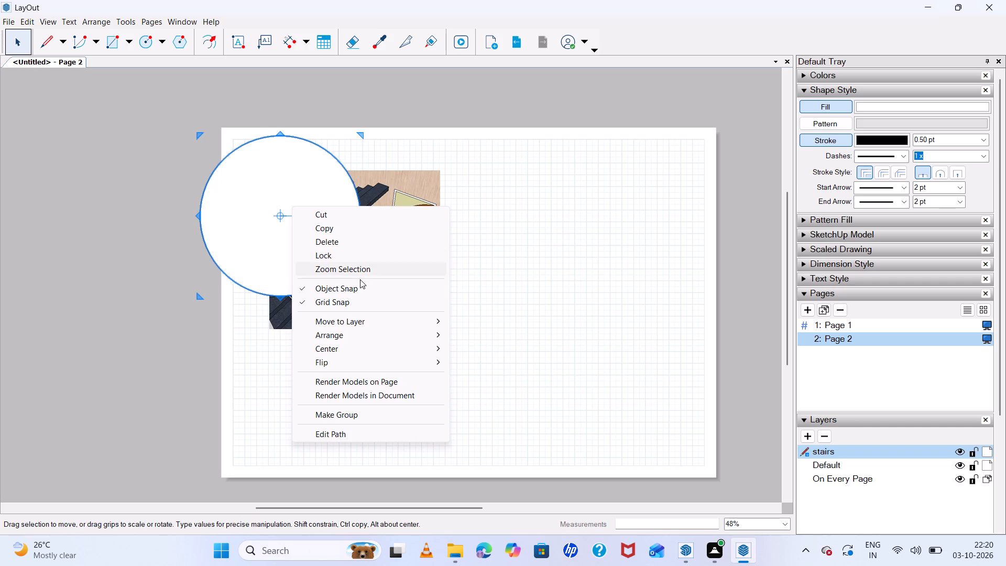
{"action": "left_click", "coordinate": [359, 300]}
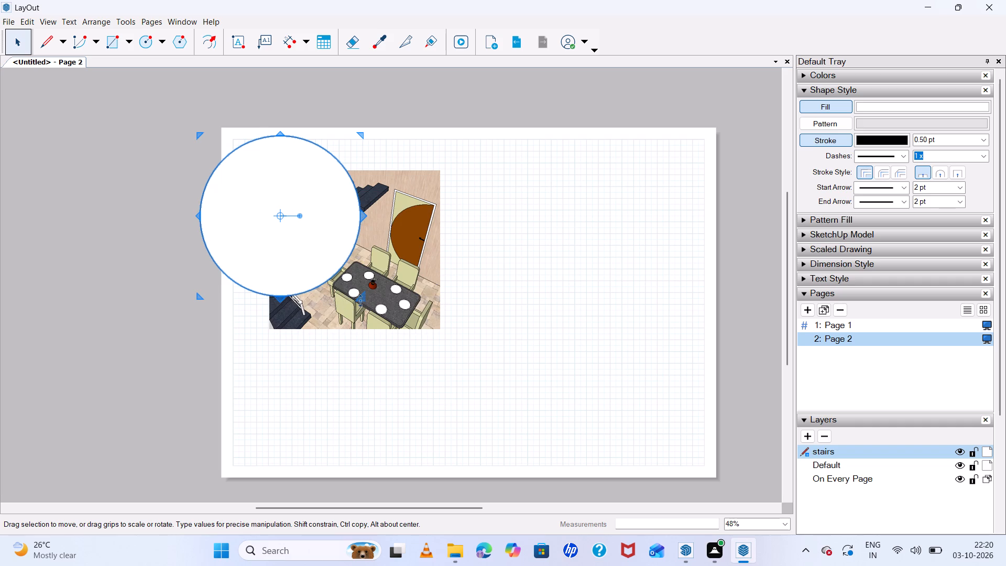
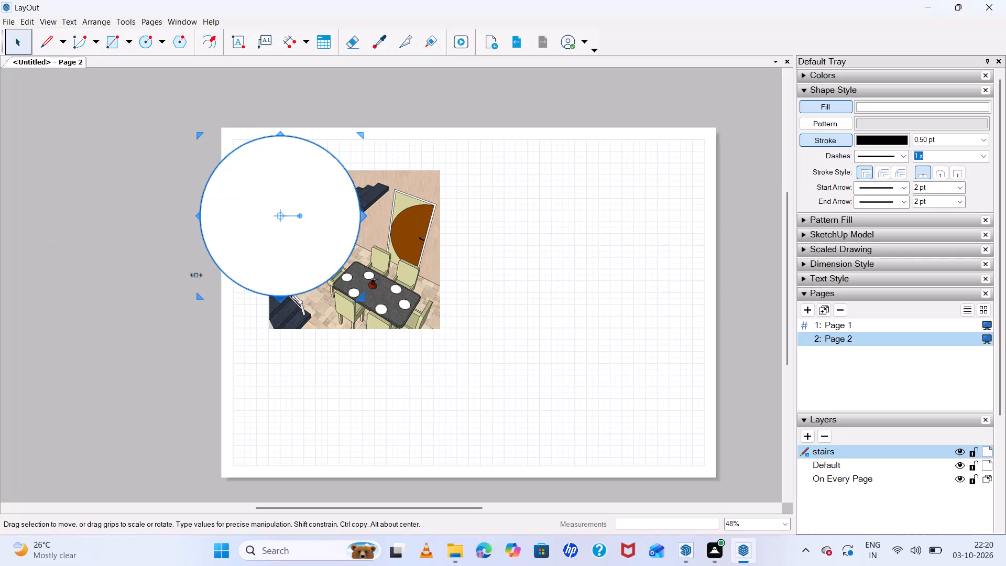
Move the circle off the staircase to the empty lower-right area of Page 2.
{"action": "key", "text": "m"}
{"action": "left_click_drag", "start_coordinate": [312, 234], "coordinate": [618, 383]}
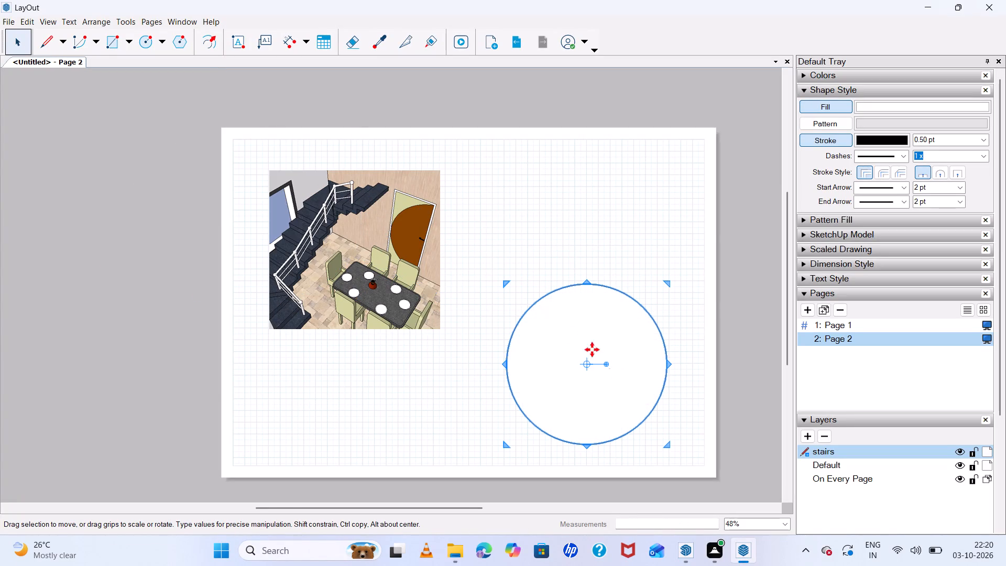
{"action": "scroll", "coordinate": [560, 329], "scroll_direction": "up", "scroll_amount": 6}
{"action": "middle_click_drag", "start_coordinate": [584, 349], "coordinate": [562, 279]}
{"action": "scroll", "coordinate": [561, 278], "scroll_direction": "down", "scroll_amount": 3}
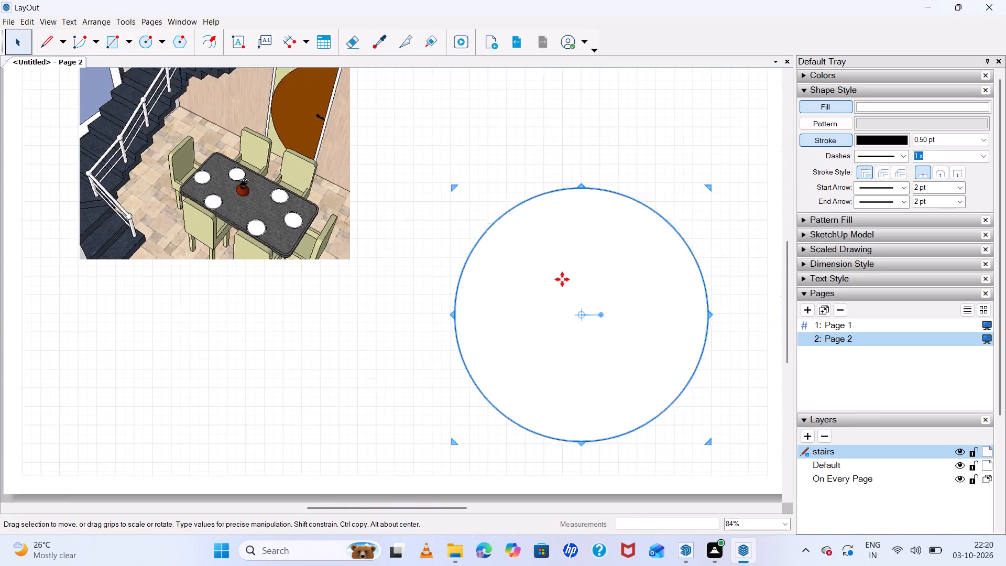
{"action": "scroll", "coordinate": [561, 278], "scroll_direction": "down", "scroll_amount": 3}
{"action": "key", "text": "space"}
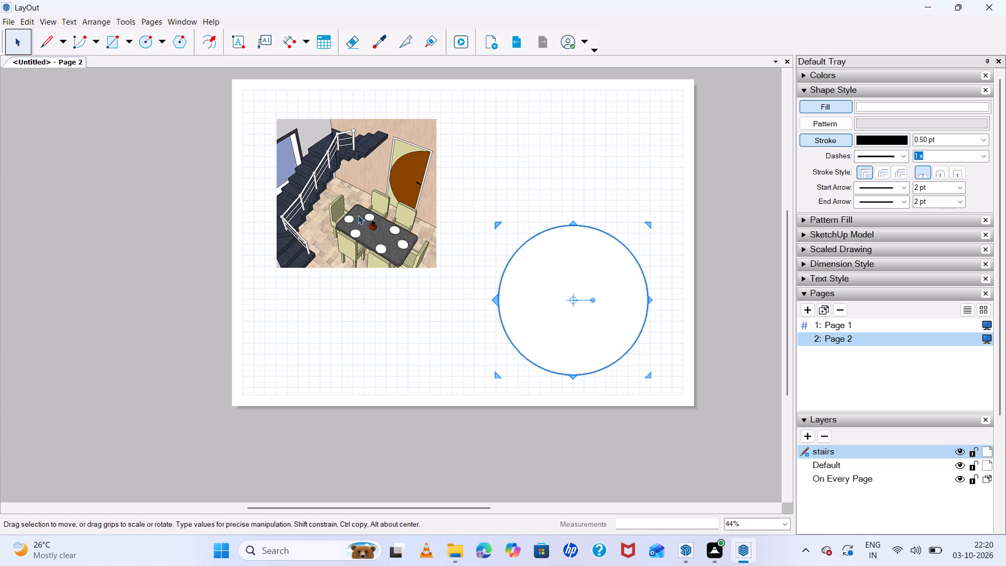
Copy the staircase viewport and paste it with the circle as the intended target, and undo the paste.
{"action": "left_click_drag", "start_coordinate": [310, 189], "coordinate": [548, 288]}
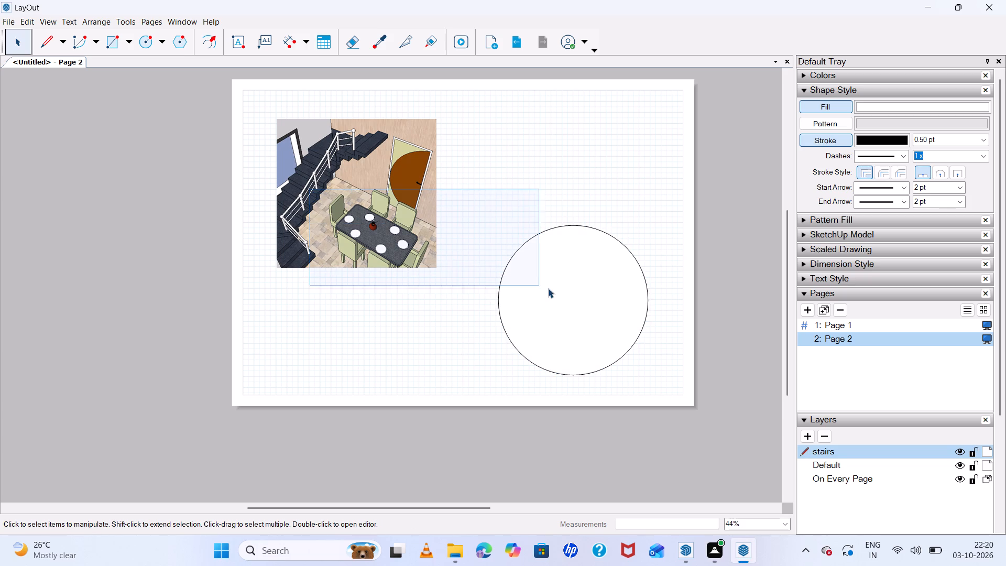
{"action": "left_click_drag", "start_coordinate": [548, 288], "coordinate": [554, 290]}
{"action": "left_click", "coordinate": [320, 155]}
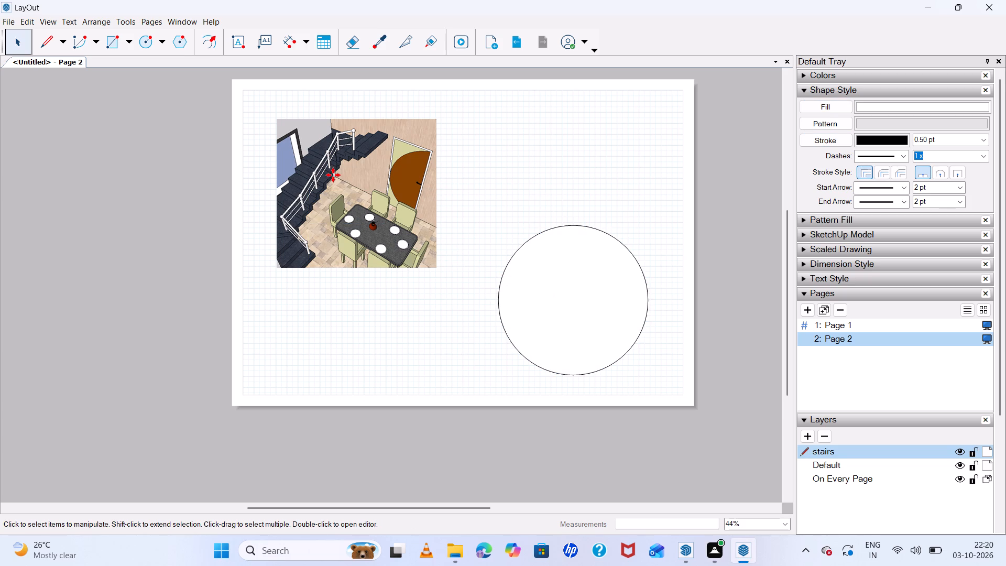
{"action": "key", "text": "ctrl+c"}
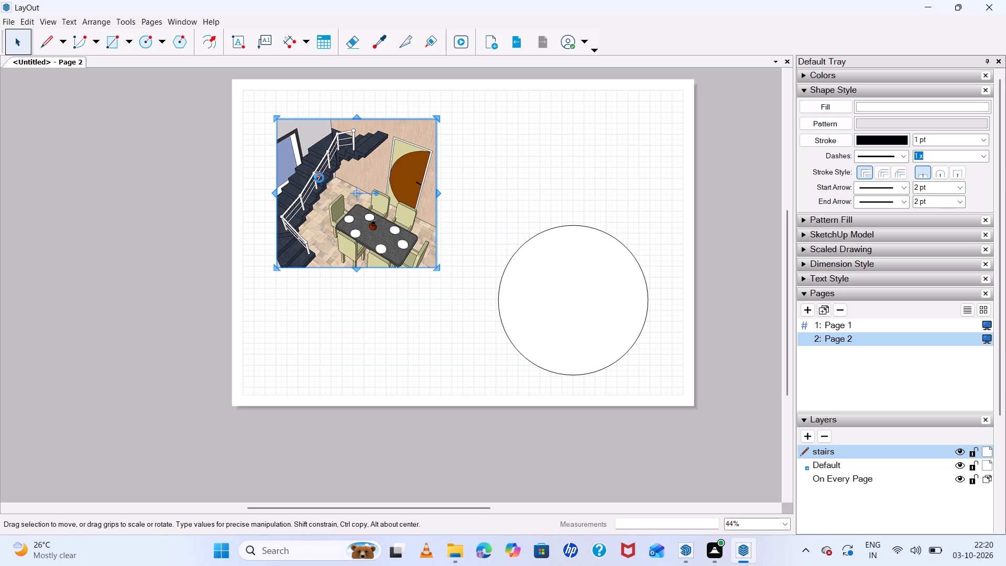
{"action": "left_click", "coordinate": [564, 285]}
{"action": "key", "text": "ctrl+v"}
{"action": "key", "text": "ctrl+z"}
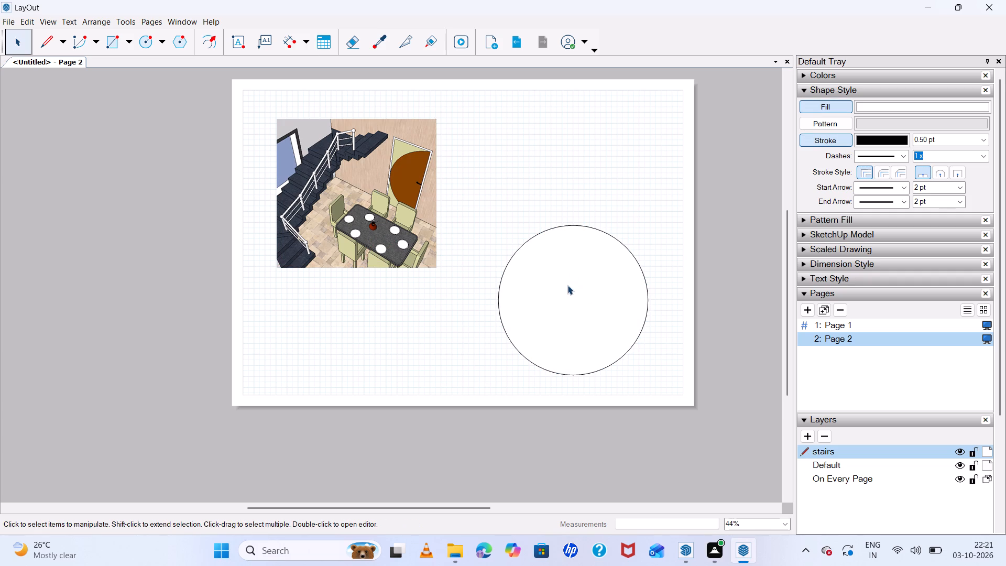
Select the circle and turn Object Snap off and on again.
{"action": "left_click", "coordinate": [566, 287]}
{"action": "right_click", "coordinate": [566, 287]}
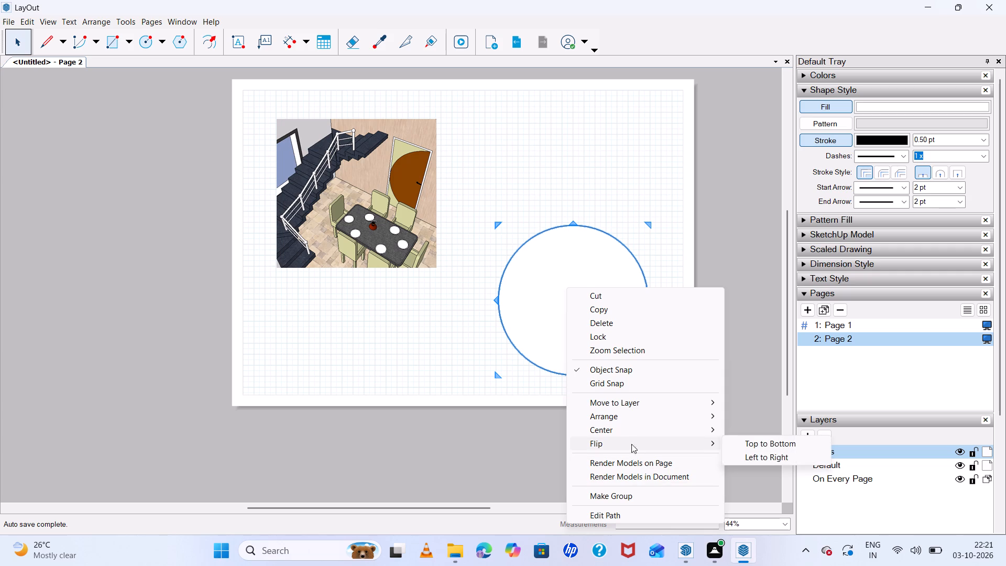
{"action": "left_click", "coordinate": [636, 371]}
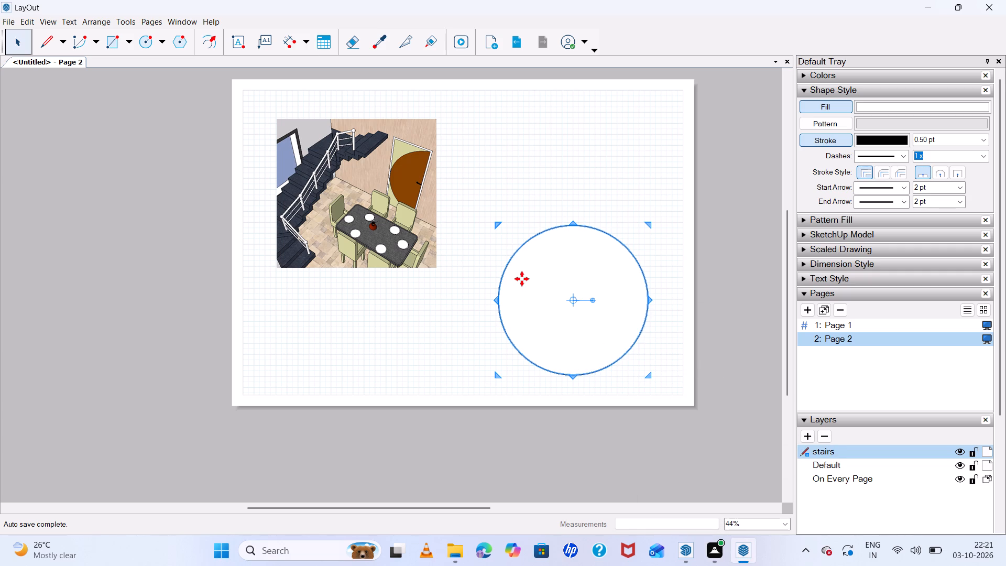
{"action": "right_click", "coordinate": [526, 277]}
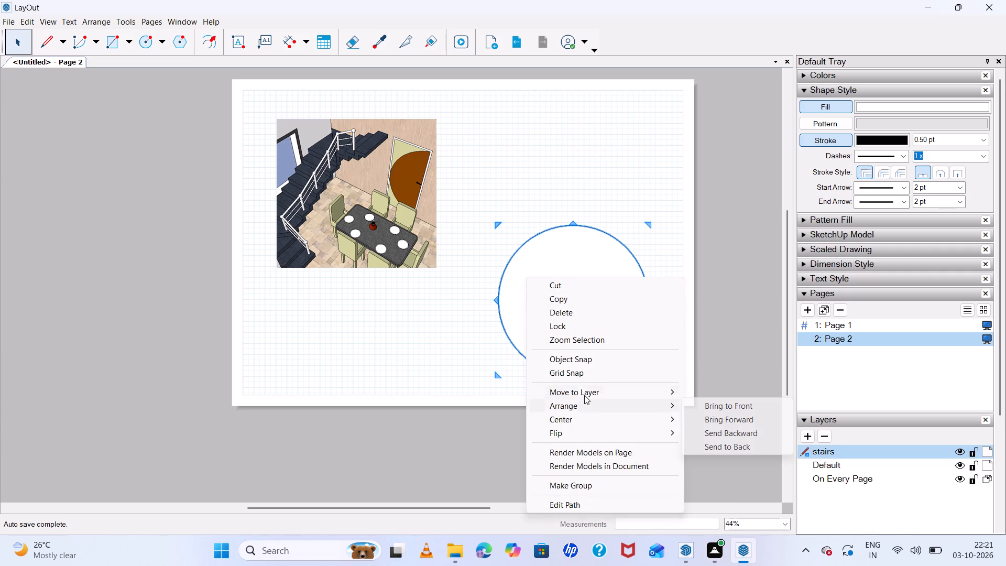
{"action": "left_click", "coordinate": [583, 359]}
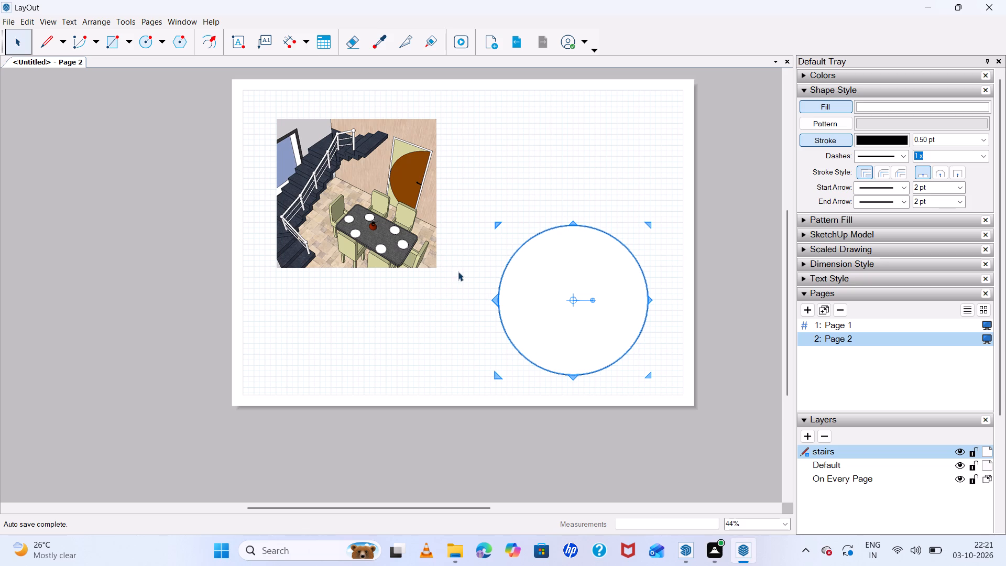
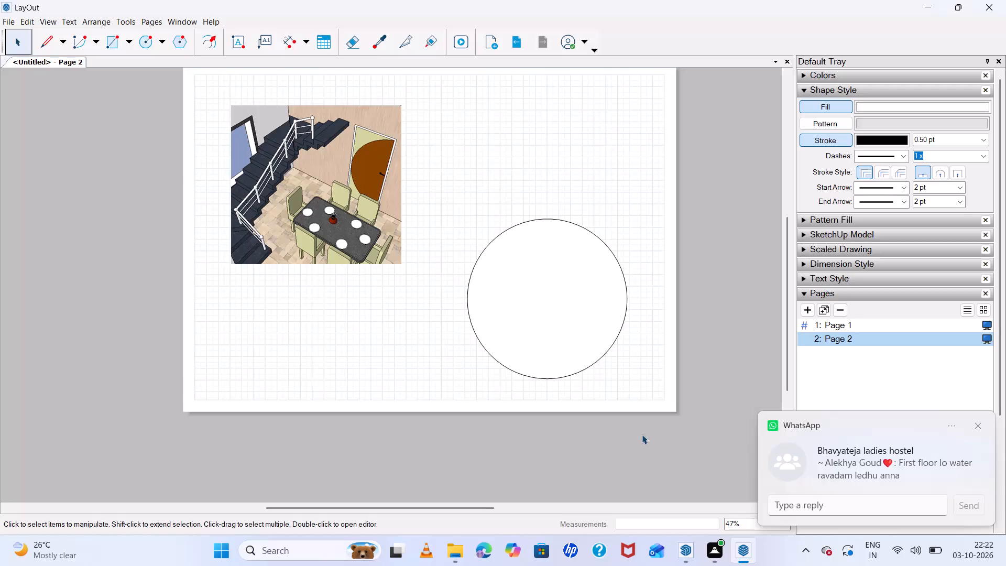
Dismiss the message notification covering the layer list.
{"action": "left_click", "coordinate": [980, 423]}
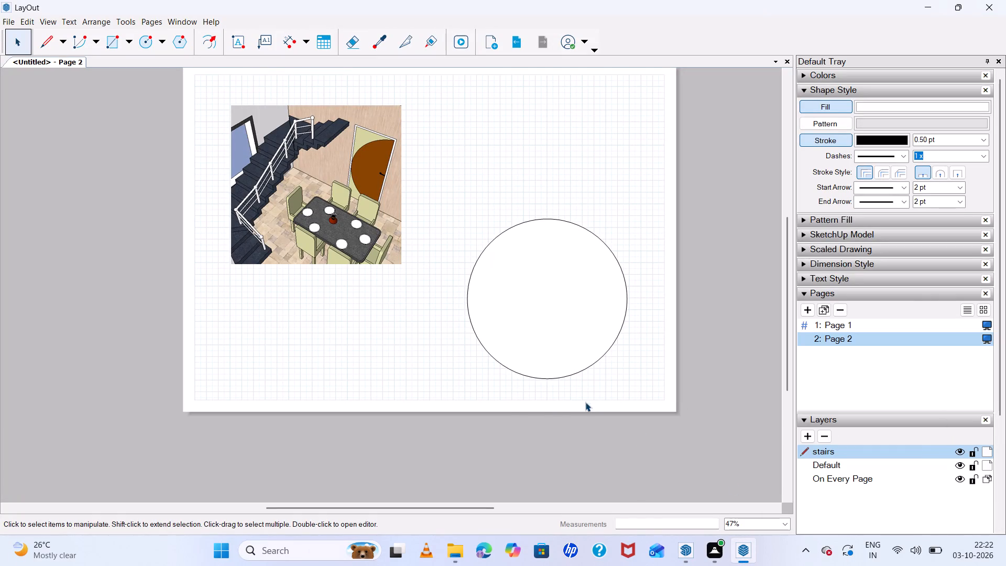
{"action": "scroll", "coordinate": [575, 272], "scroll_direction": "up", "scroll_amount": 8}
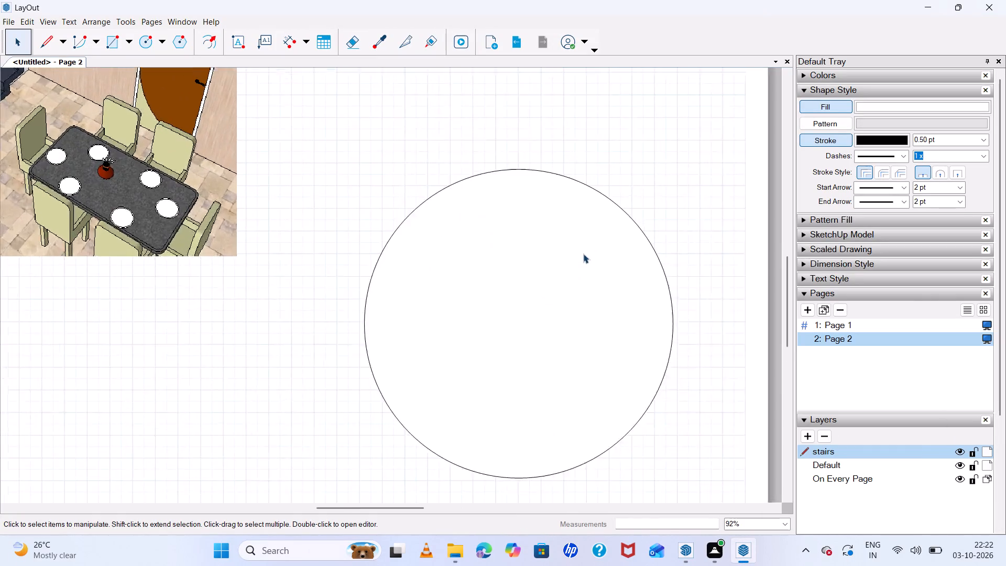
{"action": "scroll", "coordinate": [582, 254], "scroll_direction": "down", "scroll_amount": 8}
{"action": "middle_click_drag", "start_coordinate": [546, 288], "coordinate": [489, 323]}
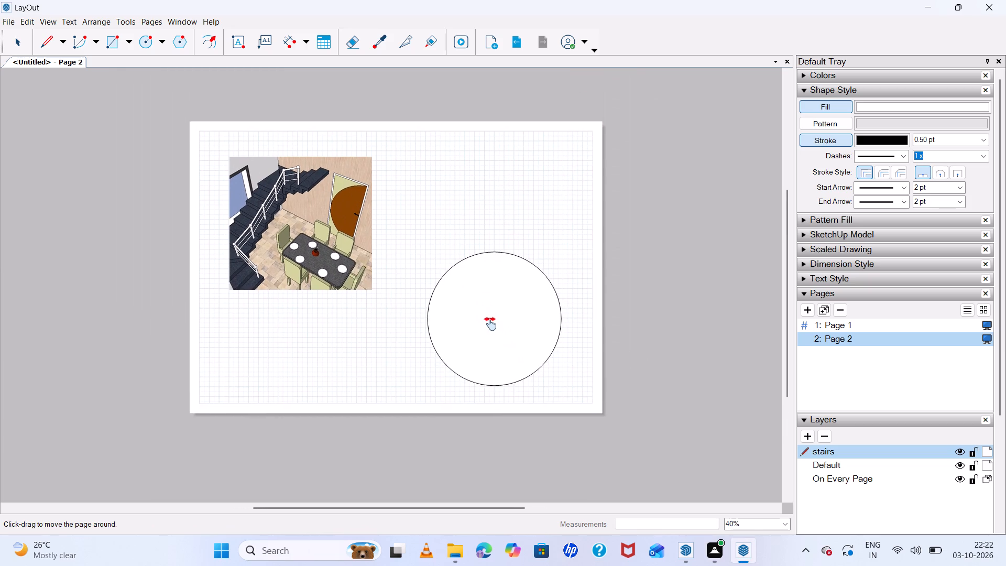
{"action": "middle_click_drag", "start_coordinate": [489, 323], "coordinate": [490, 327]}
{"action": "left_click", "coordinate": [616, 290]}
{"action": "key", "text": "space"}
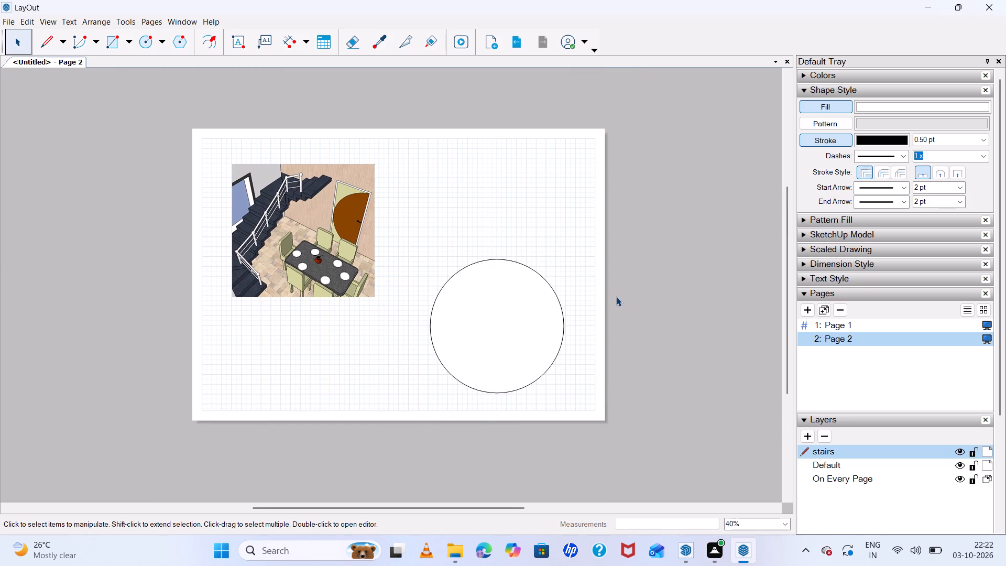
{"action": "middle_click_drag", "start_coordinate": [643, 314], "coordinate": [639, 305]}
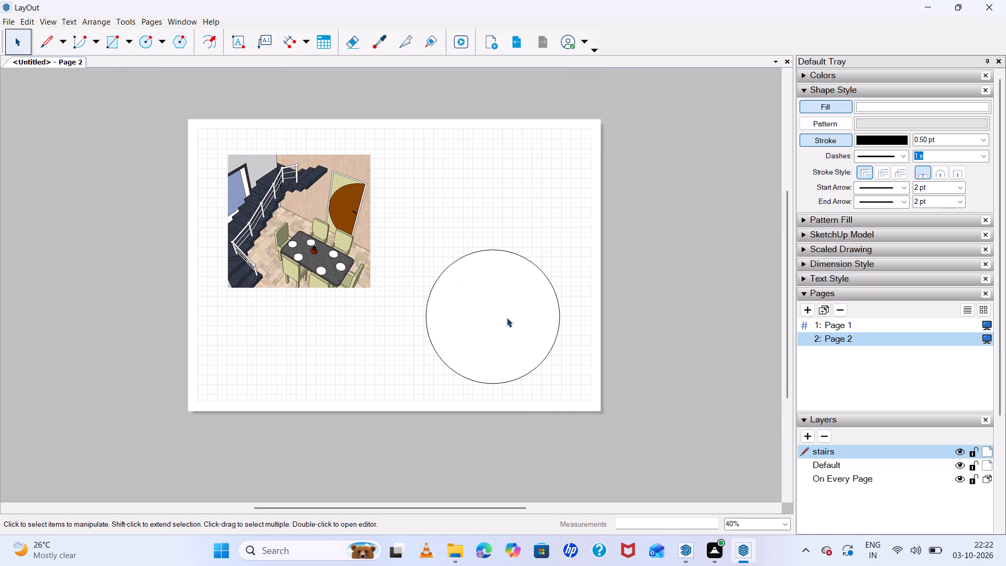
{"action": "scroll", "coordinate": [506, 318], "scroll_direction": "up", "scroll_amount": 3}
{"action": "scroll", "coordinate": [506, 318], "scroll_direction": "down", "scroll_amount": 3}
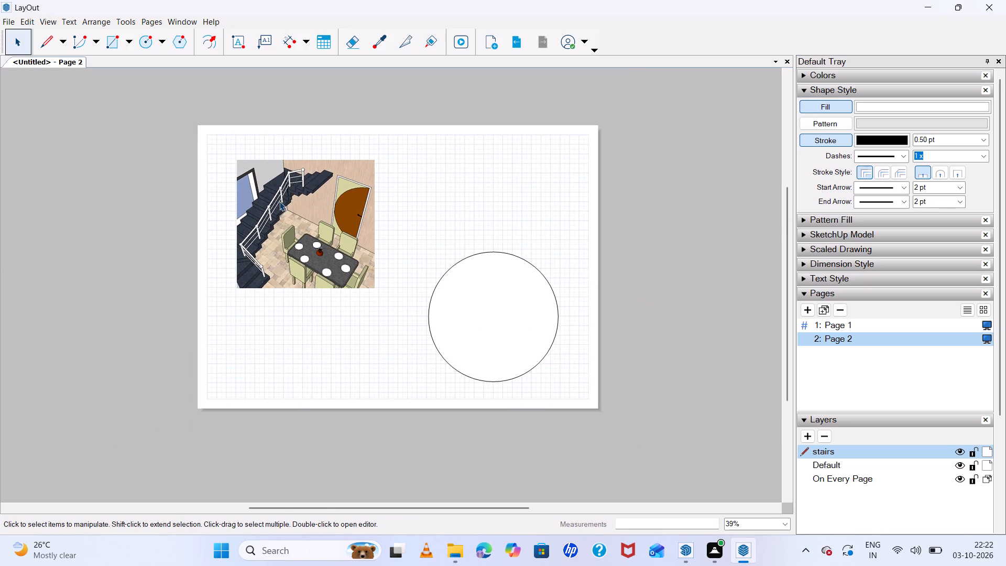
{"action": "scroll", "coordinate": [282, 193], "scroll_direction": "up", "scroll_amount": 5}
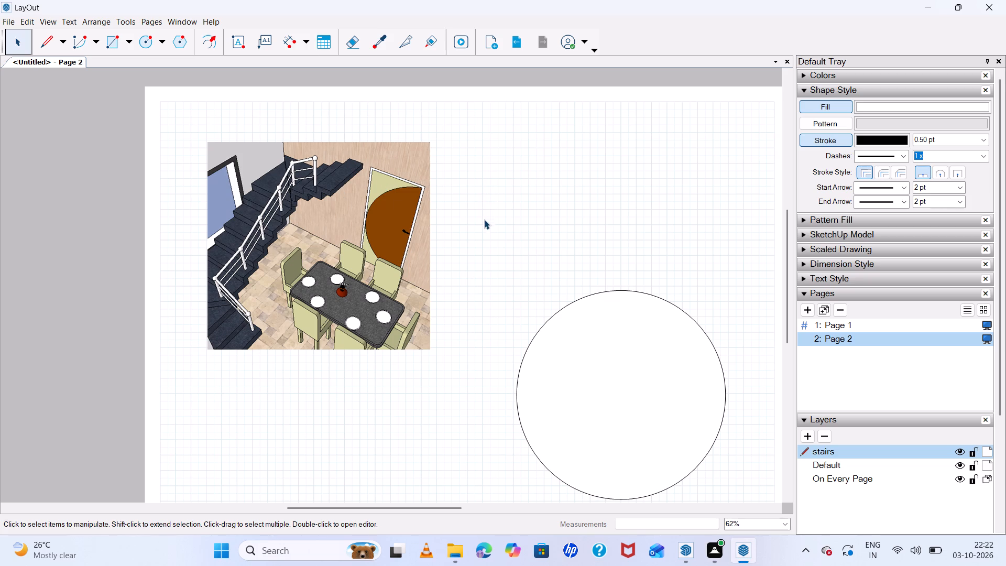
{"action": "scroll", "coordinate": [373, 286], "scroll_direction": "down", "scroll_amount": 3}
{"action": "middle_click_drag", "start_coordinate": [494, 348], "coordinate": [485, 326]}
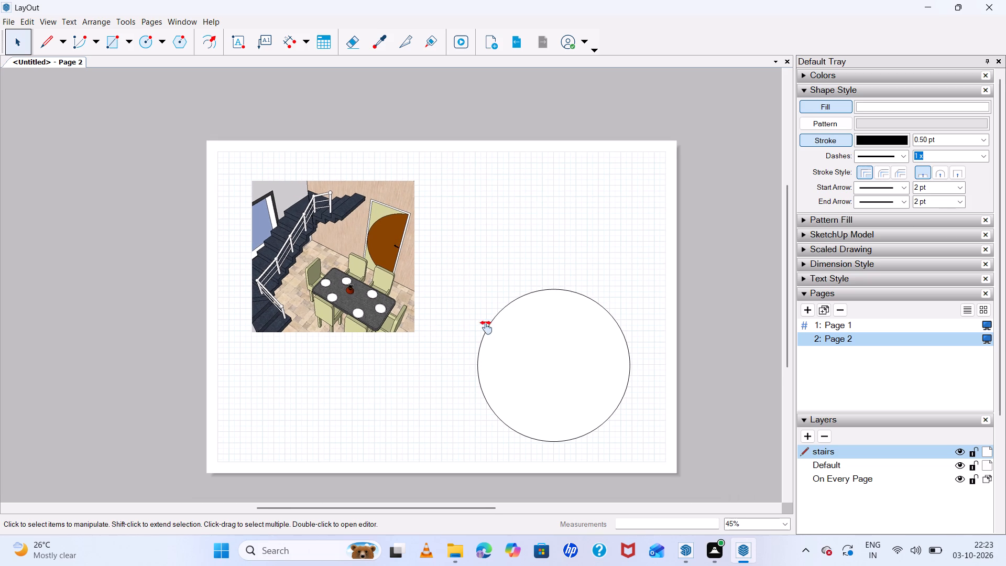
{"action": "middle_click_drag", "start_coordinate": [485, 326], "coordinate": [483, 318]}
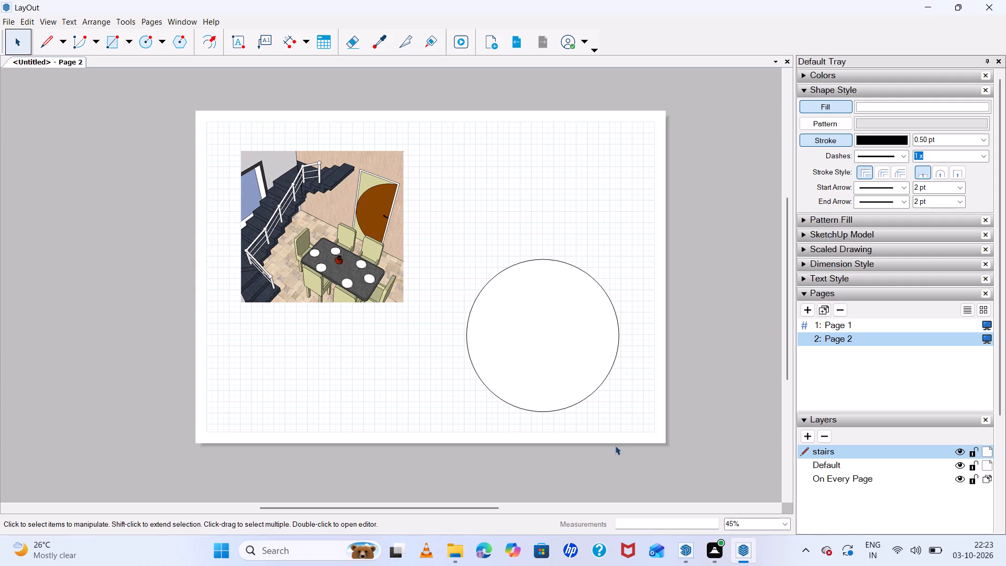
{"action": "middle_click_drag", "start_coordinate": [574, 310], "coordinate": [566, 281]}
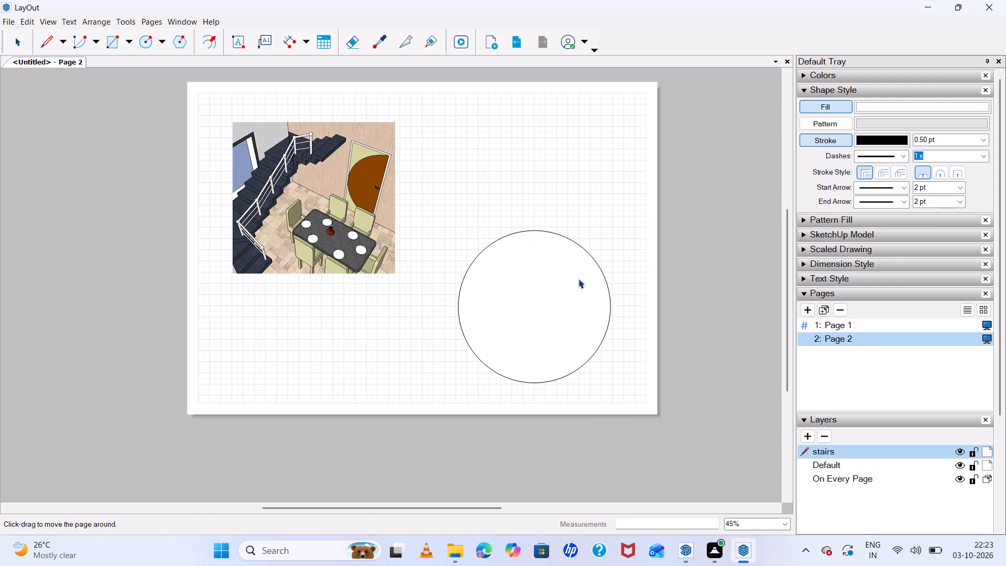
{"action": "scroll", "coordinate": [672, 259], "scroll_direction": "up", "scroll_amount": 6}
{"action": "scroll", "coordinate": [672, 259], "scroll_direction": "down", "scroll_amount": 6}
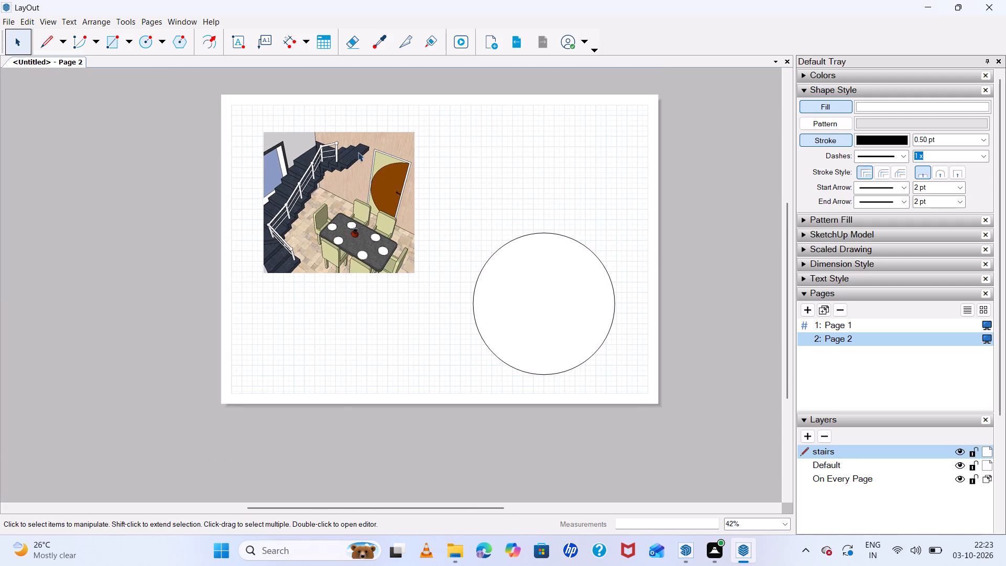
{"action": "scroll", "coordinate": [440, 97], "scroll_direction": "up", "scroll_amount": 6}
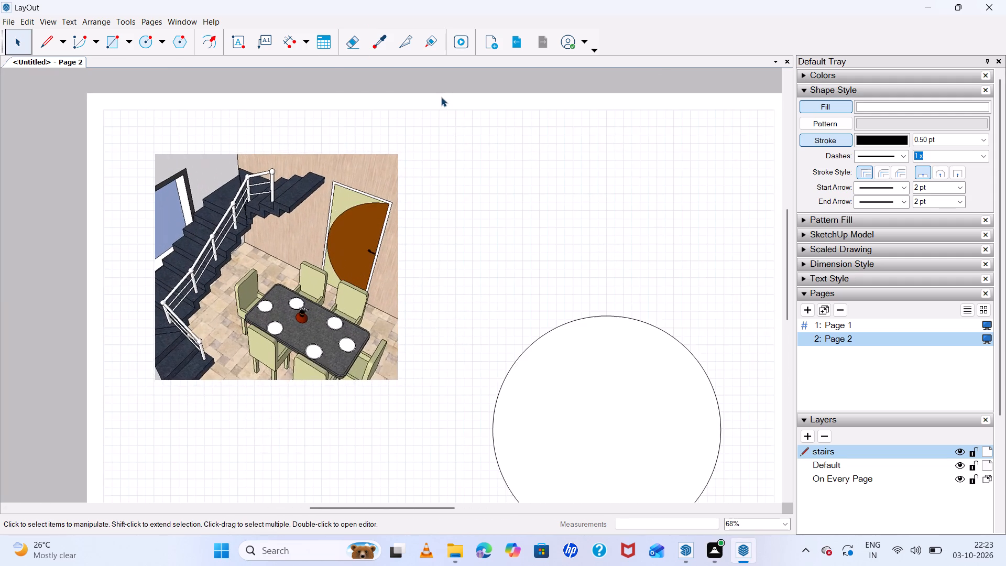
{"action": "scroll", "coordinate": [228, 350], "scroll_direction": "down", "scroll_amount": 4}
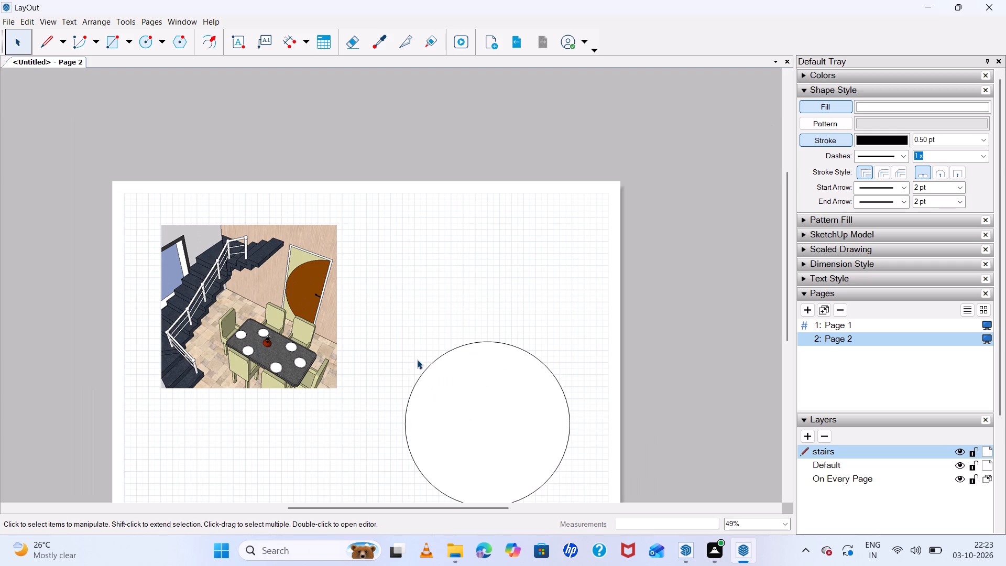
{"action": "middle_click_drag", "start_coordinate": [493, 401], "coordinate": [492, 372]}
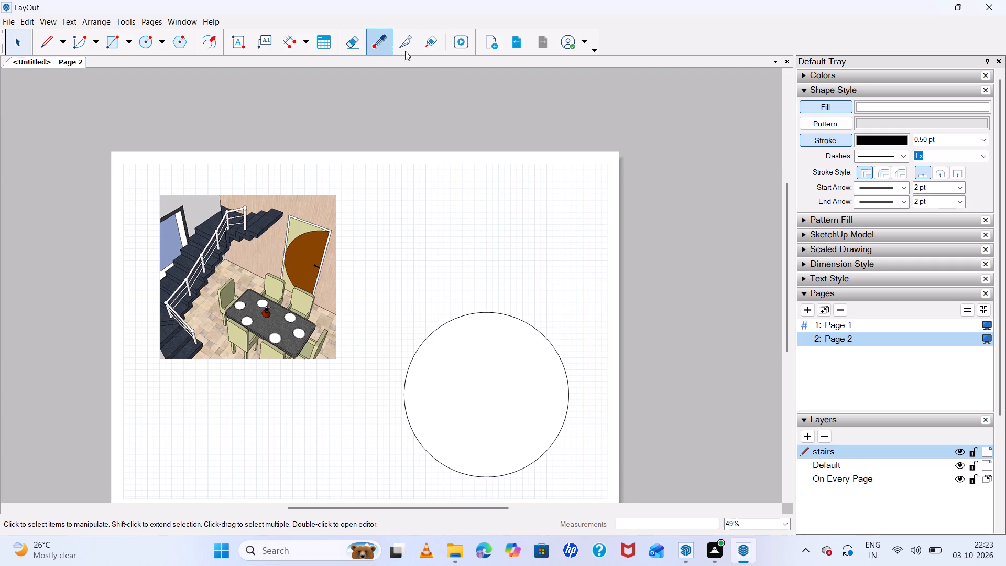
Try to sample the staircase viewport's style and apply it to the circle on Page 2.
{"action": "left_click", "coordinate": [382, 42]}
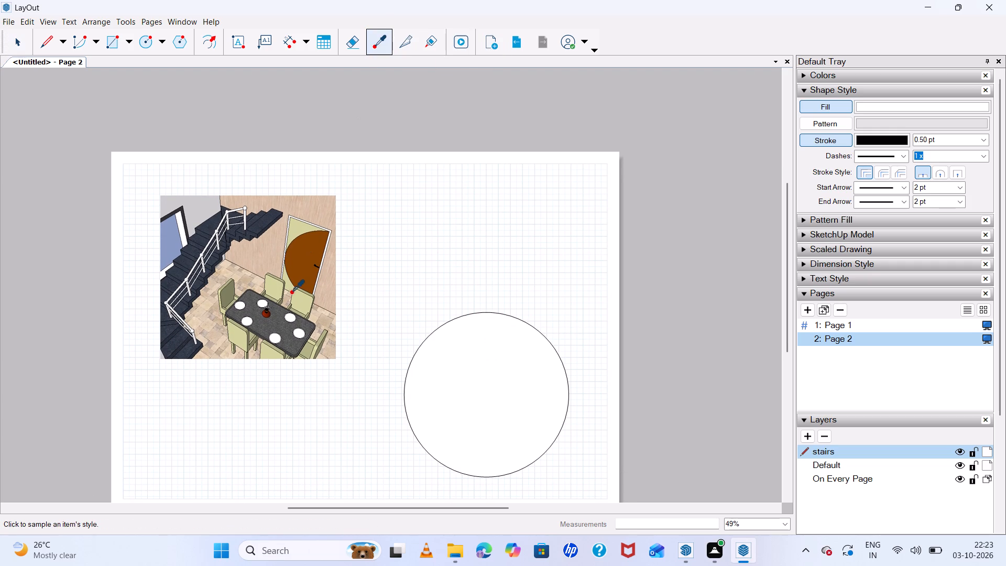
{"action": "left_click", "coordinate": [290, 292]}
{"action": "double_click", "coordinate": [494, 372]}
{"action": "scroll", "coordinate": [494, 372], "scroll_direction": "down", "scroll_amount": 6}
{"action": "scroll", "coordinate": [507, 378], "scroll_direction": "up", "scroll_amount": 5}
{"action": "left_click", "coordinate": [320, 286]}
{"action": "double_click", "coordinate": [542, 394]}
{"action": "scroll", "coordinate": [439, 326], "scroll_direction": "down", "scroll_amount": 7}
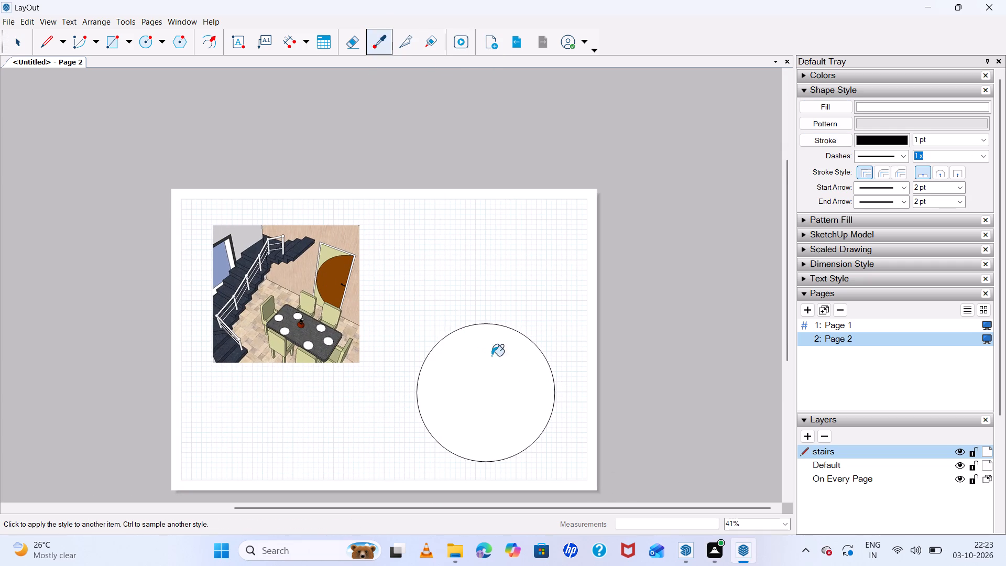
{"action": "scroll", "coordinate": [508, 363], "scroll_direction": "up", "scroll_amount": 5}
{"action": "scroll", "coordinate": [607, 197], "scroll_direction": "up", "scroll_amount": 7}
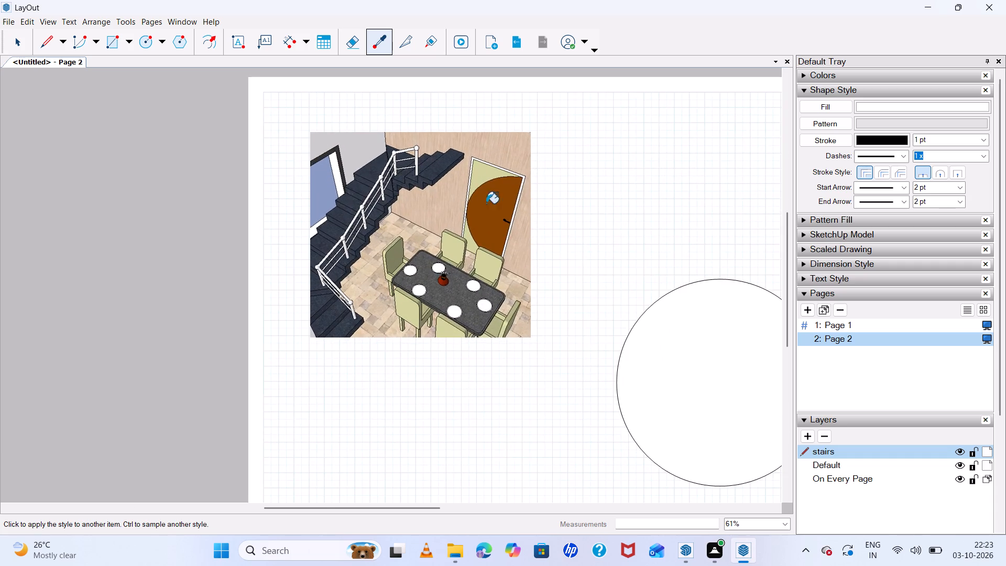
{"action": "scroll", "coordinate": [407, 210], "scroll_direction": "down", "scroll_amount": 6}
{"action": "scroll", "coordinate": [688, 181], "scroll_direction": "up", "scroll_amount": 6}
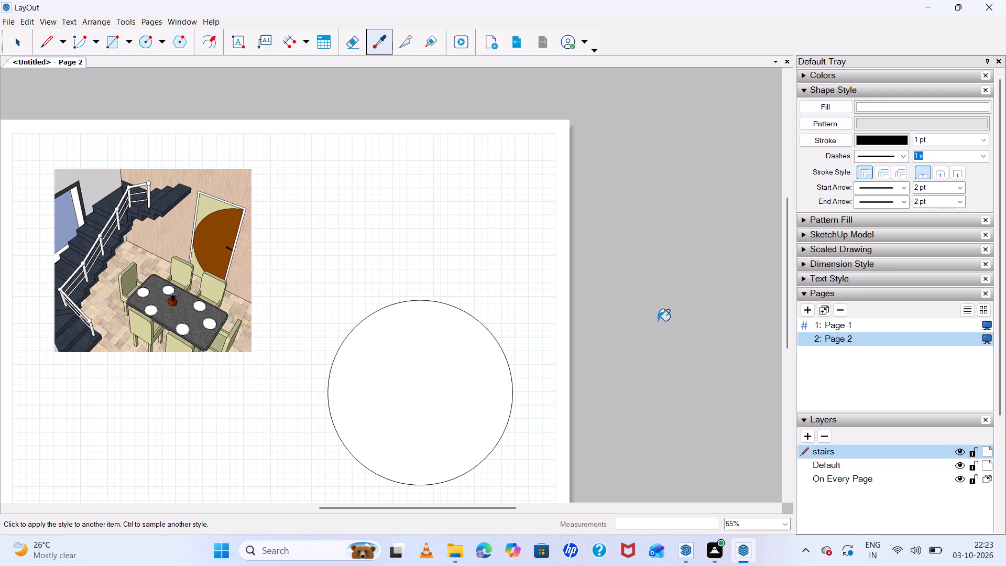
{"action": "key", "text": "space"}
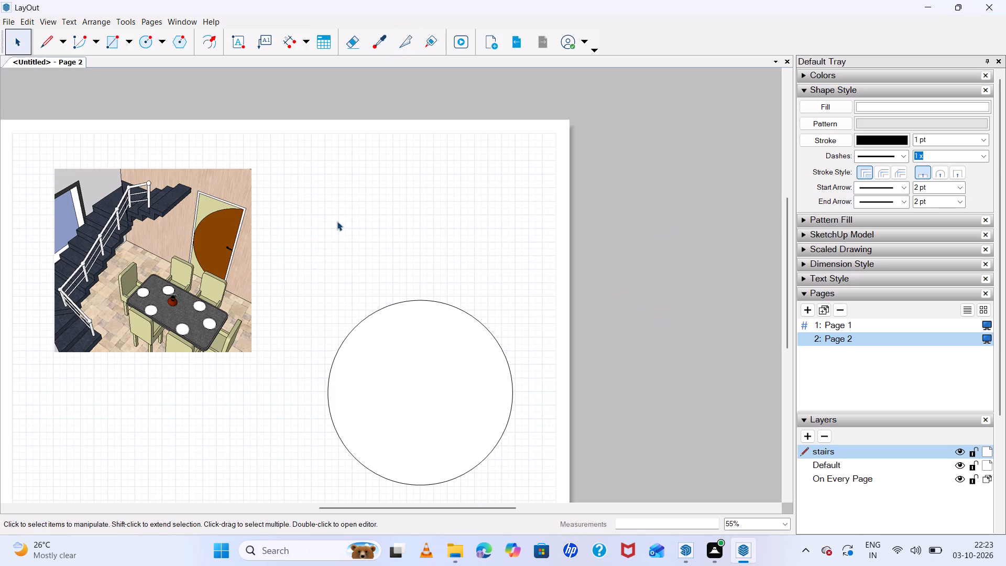
Examine the staircase viewport on Page 2 up close, including the railing and dining area.
{"action": "middle_click_drag", "start_coordinate": [208, 321], "coordinate": [251, 321]}
{"action": "scroll", "coordinate": [255, 293], "scroll_direction": "up", "scroll_amount": 1}
{"action": "scroll", "coordinate": [257, 289], "scroll_direction": "down", "scroll_amount": 7}
{"action": "scroll", "coordinate": [340, 333], "scroll_direction": "up", "scroll_amount": 6}
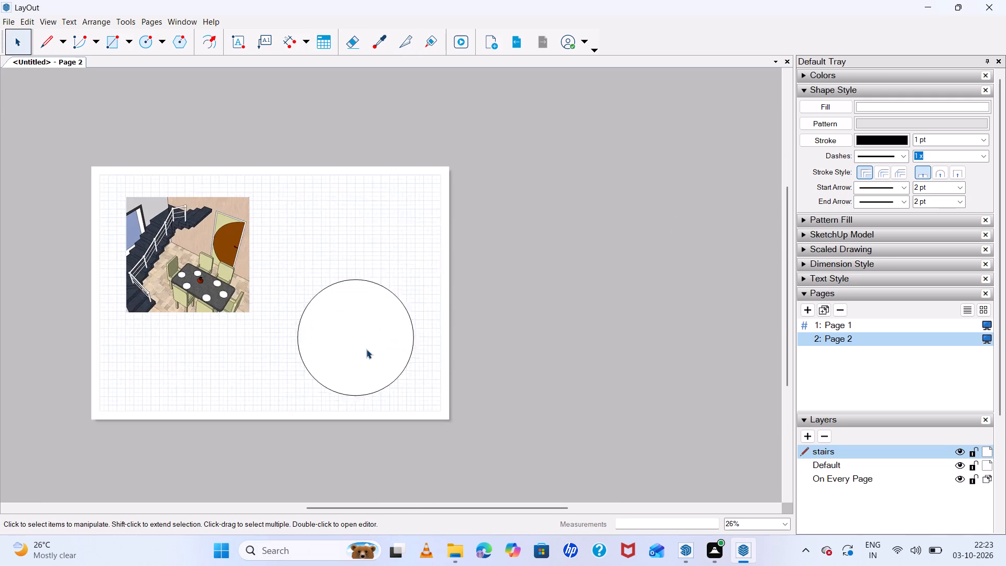
{"action": "scroll", "coordinate": [375, 345], "scroll_direction": "up", "scroll_amount": 7}
{"action": "scroll", "coordinate": [377, 345], "scroll_direction": "down", "scroll_amount": 7}
{"action": "scroll", "coordinate": [51, 162], "scroll_direction": "up", "scroll_amount": 6}
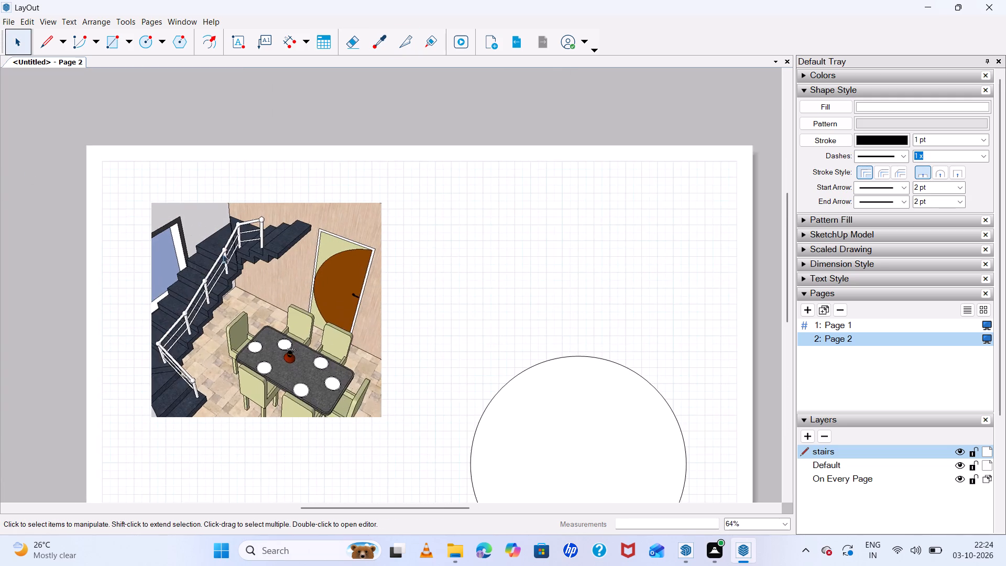
{"action": "scroll", "coordinate": [231, 277], "scroll_direction": "up", "scroll_amount": 6}
{"action": "middle_click_drag", "start_coordinate": [262, 339], "coordinate": [282, 285]}
{"action": "scroll", "coordinate": [282, 285], "scroll_direction": "up", "scroll_amount": 1}
{"action": "scroll", "coordinate": [283, 284], "scroll_direction": "down", "scroll_amount": 3}
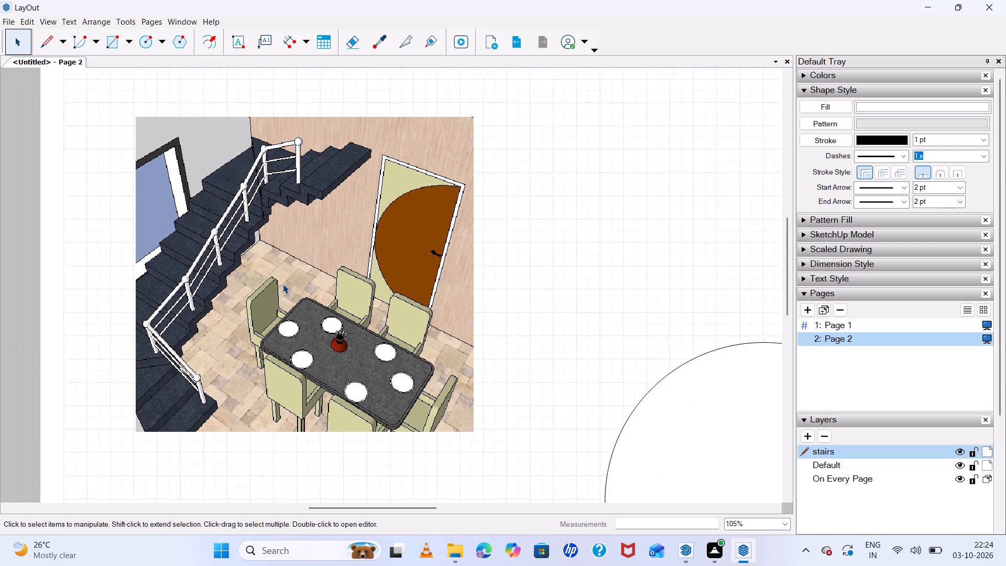
{"action": "scroll", "coordinate": [283, 284], "scroll_direction": "down", "scroll_amount": 2}
{"action": "scroll", "coordinate": [450, 284], "scroll_direction": "up", "scroll_amount": 5}
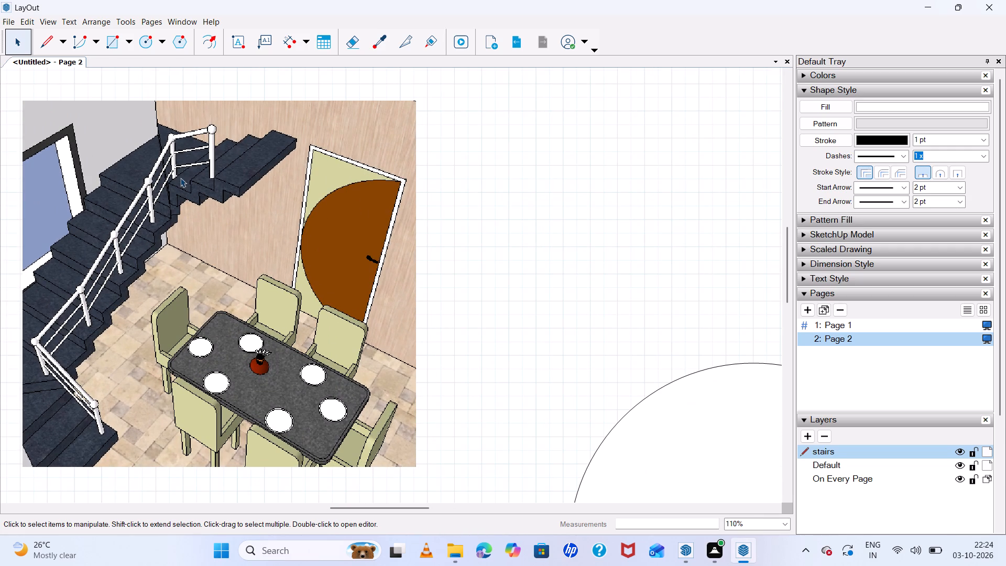
{"action": "middle_click_drag", "start_coordinate": [155, 145], "coordinate": [140, 132]}
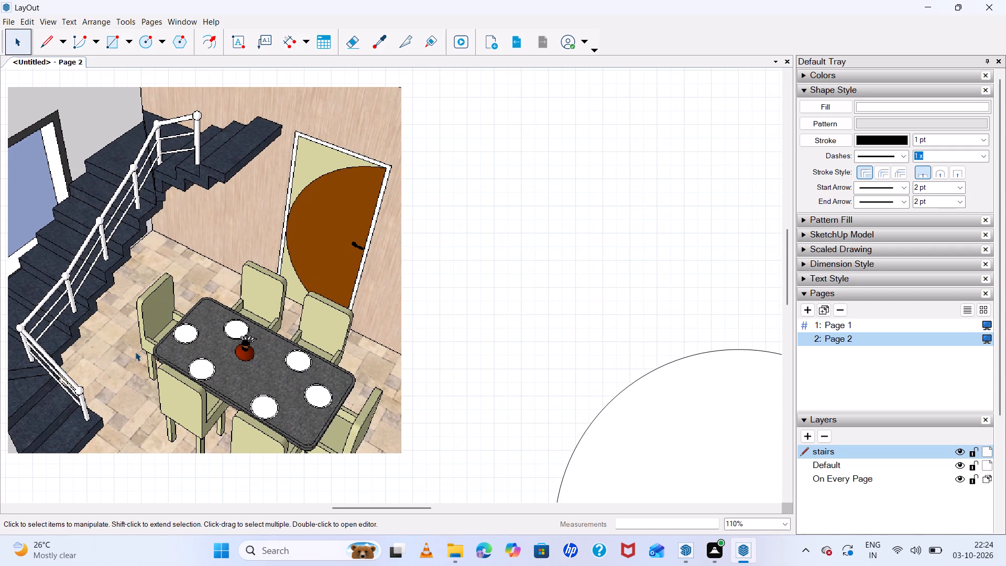
{"action": "scroll", "coordinate": [71, 297], "scroll_direction": "up", "scroll_amount": 6}
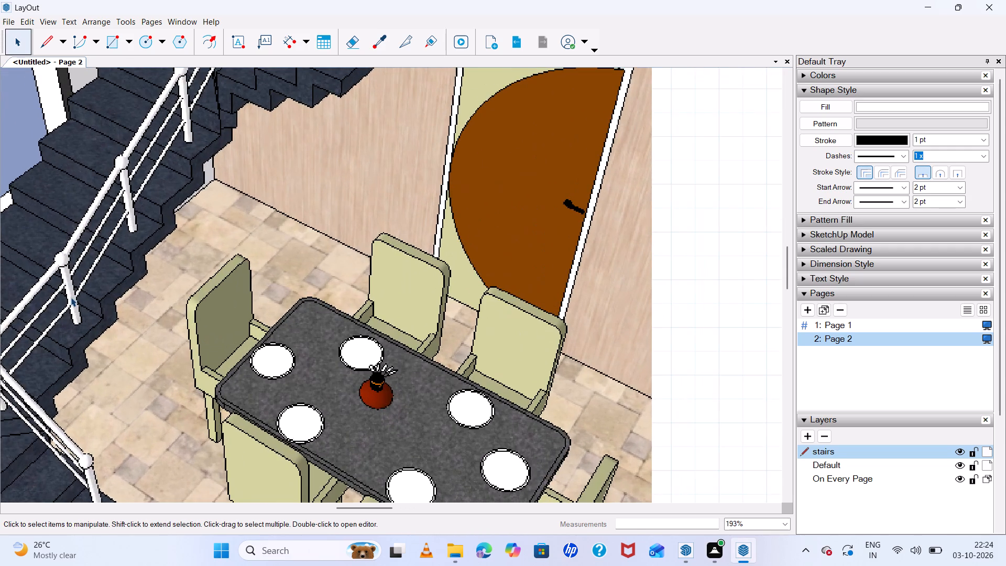
{"action": "scroll", "coordinate": [71, 297], "scroll_direction": "down", "scroll_amount": 5}
{"action": "scroll", "coordinate": [160, 295], "scroll_direction": "down", "scroll_amount": 11}
{"action": "scroll", "coordinate": [287, 362], "scroll_direction": "up", "scroll_amount": 5}
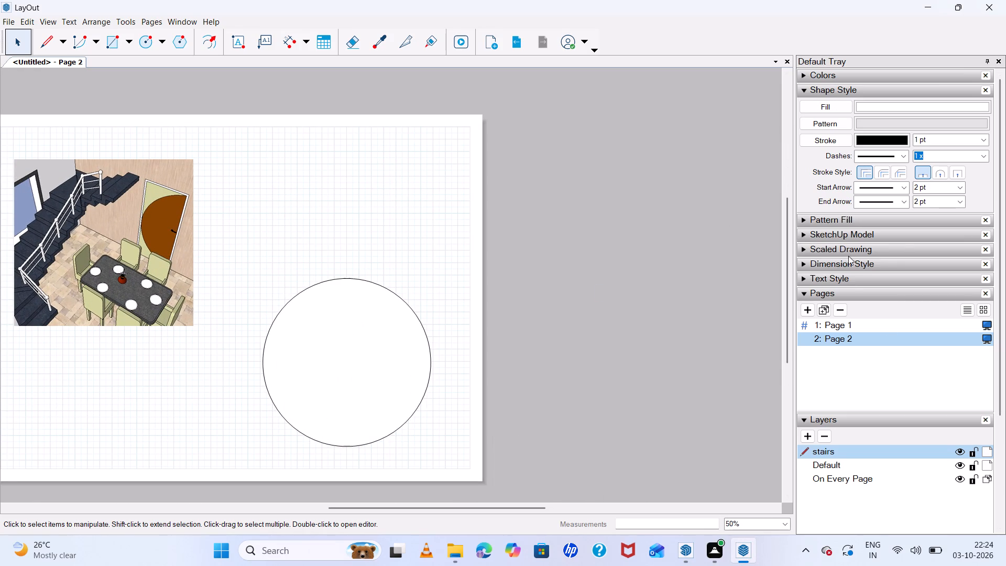
Expand the Text Style, Scaled Drawing, SketchUp Model and Pattern Fill settings to look through their options.
{"action": "double_click", "coordinate": [851, 279]}
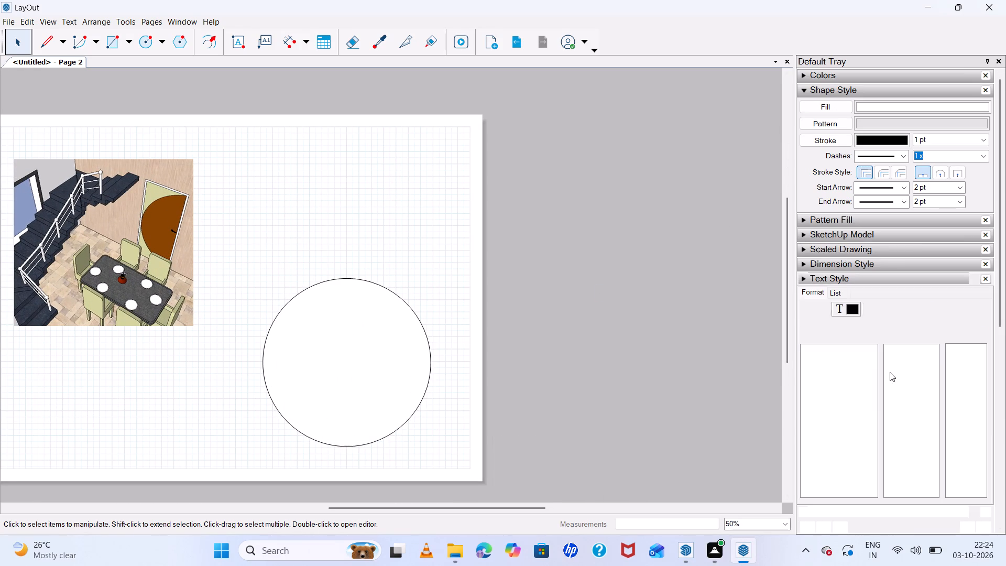
{"action": "double_click", "coordinate": [852, 249]}
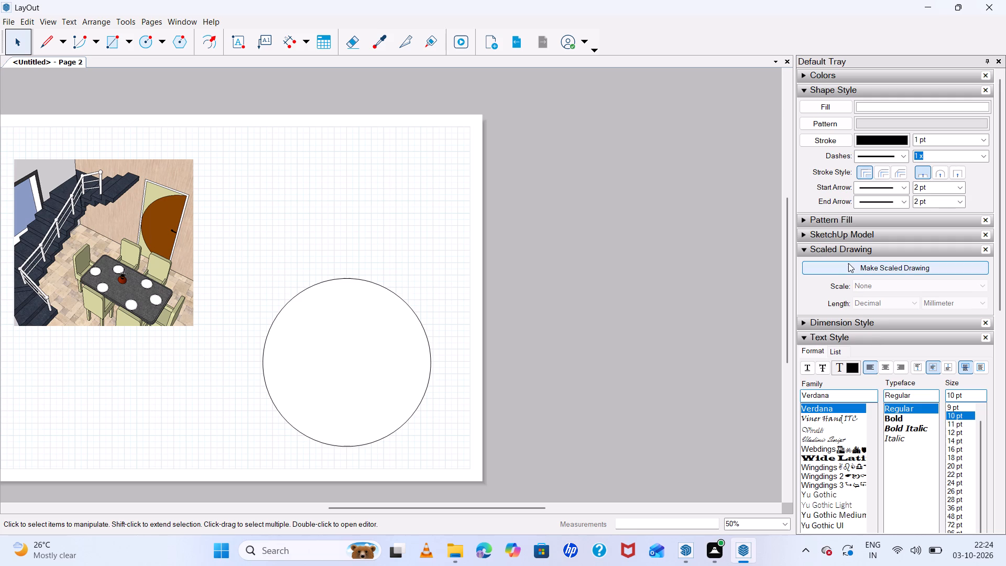
{"action": "left_click", "coordinate": [841, 241]}
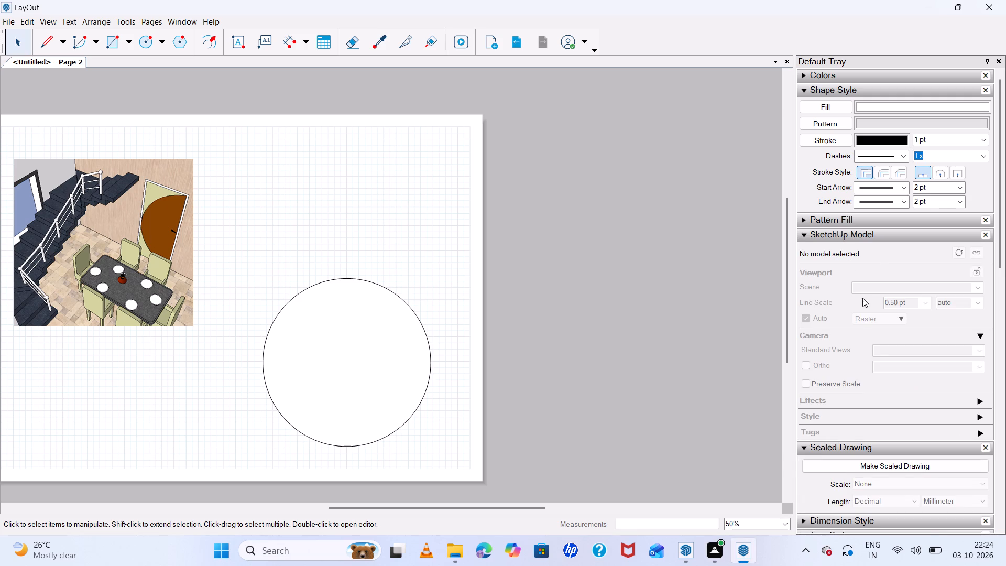
{"action": "double_click", "coordinate": [835, 221]}
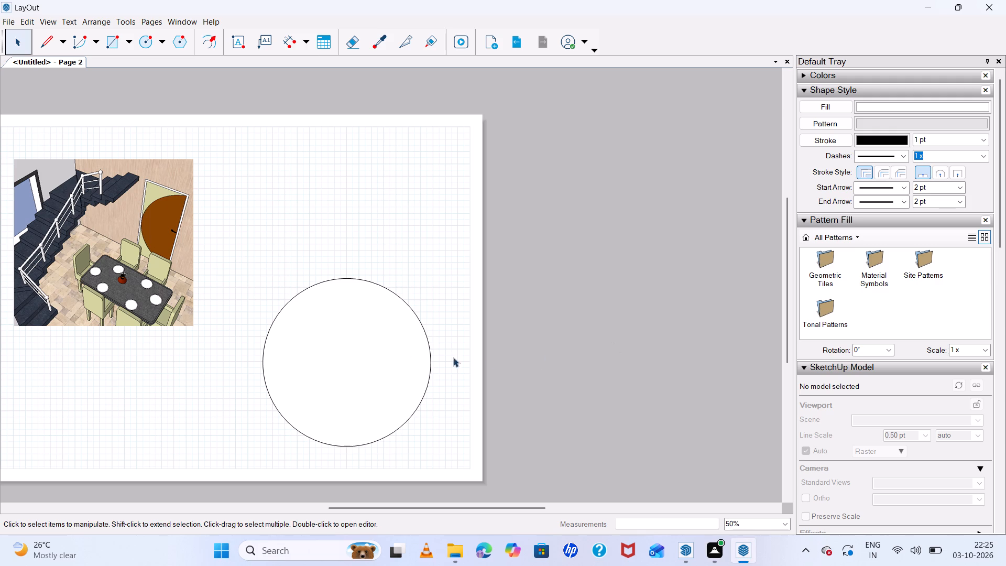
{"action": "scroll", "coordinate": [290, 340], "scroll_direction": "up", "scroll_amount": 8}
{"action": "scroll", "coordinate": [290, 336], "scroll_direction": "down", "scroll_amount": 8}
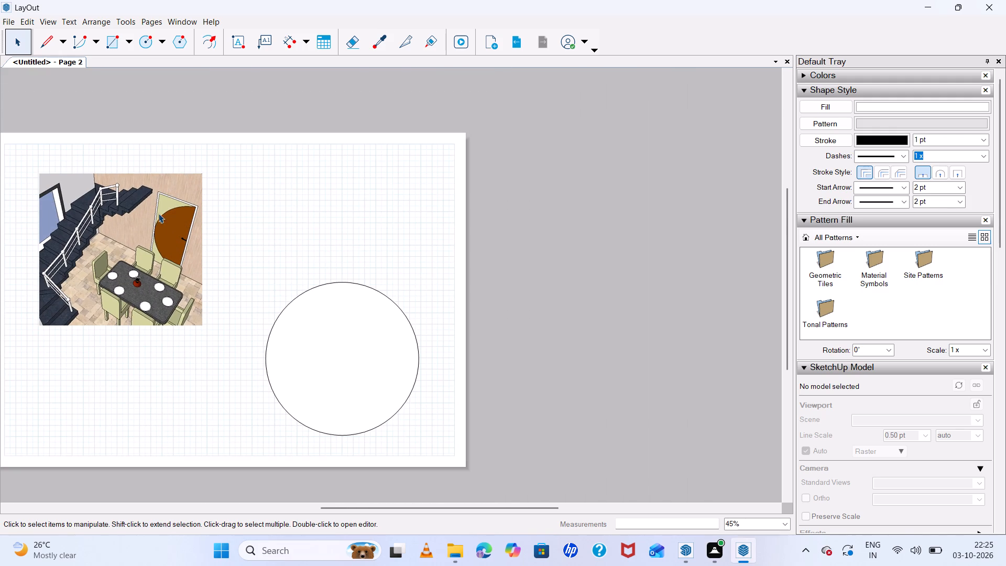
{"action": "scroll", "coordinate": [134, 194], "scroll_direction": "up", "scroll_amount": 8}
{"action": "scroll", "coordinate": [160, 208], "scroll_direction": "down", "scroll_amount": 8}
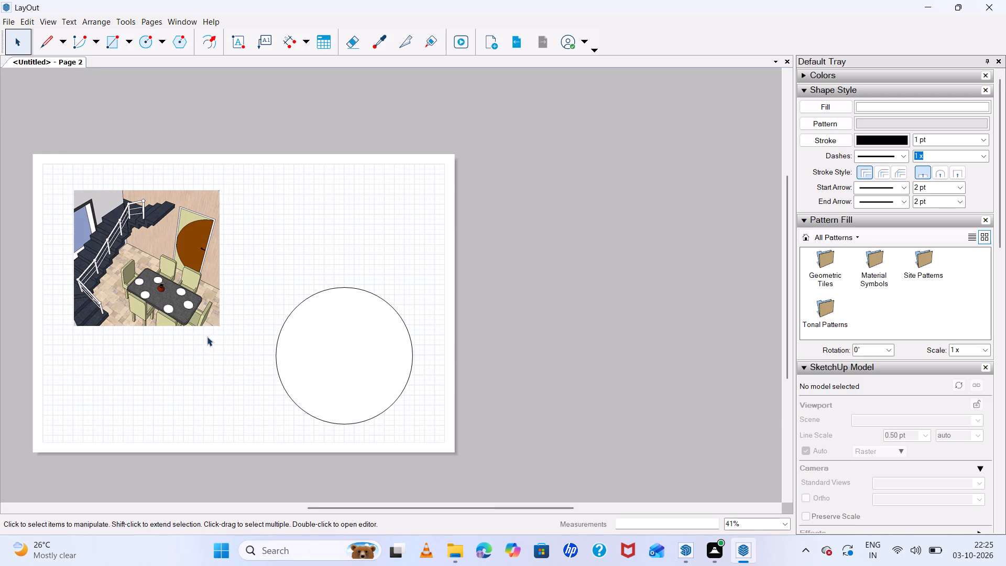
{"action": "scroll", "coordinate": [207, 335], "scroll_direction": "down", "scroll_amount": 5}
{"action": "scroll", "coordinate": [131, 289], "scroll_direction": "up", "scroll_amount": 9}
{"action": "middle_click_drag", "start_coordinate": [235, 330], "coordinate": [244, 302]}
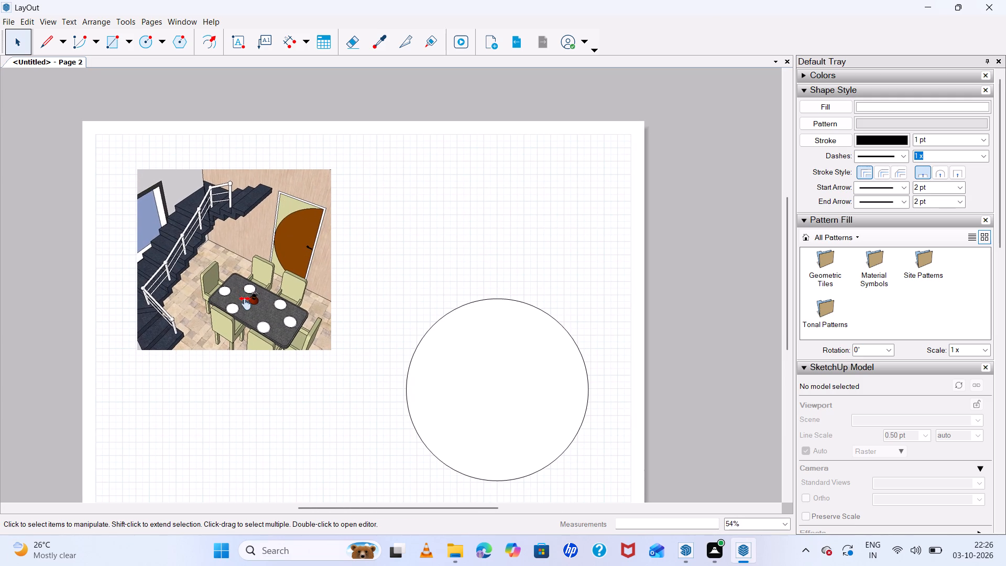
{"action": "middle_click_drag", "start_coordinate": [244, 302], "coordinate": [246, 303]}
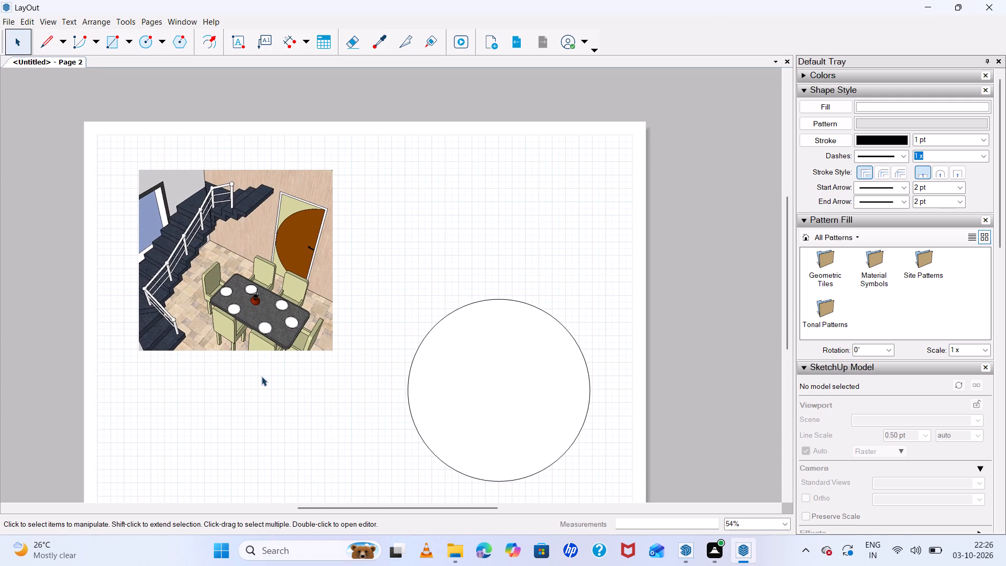
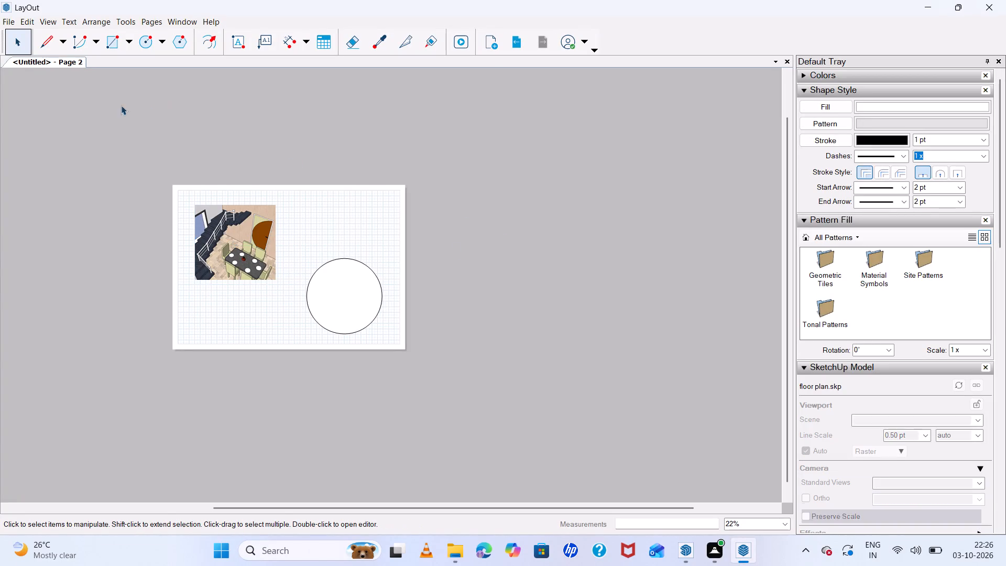
Collapse the Pattern Fill and SketchUp Model settings and expand the Dimension Style settings to look through them.
{"action": "left_click", "coordinate": [39, 59]}
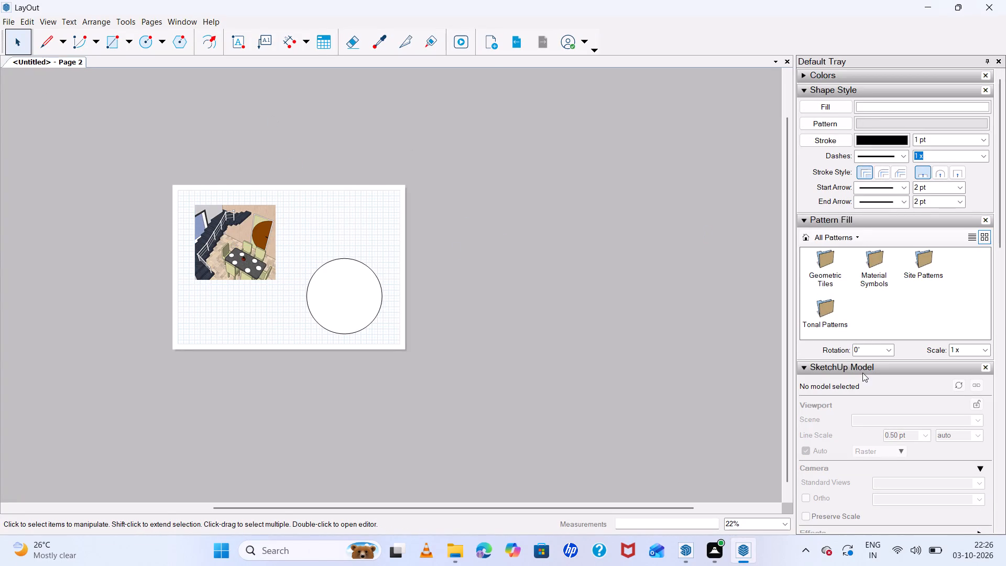
{"action": "left_click", "coordinate": [836, 222]}
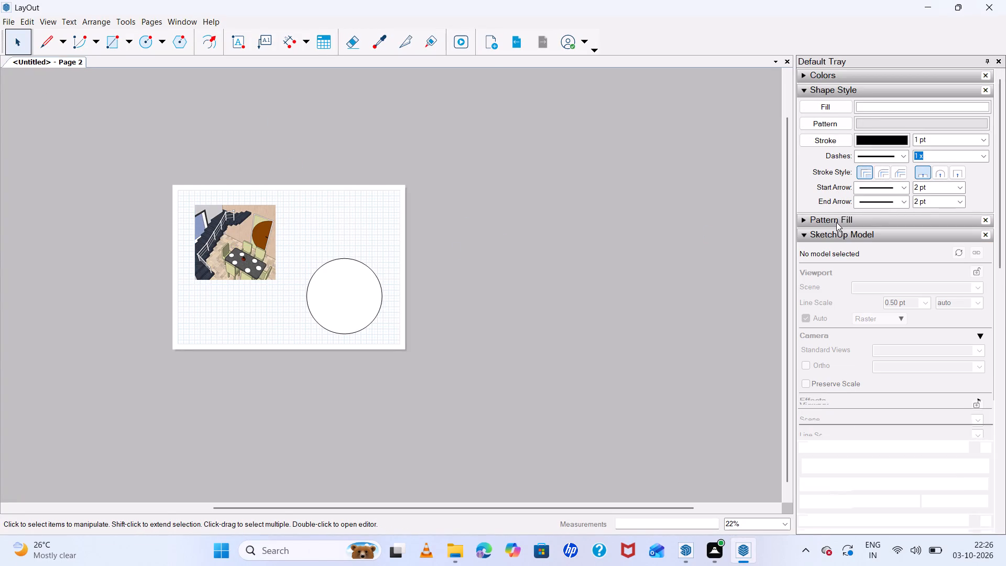
{"action": "left_click", "coordinate": [844, 236]}
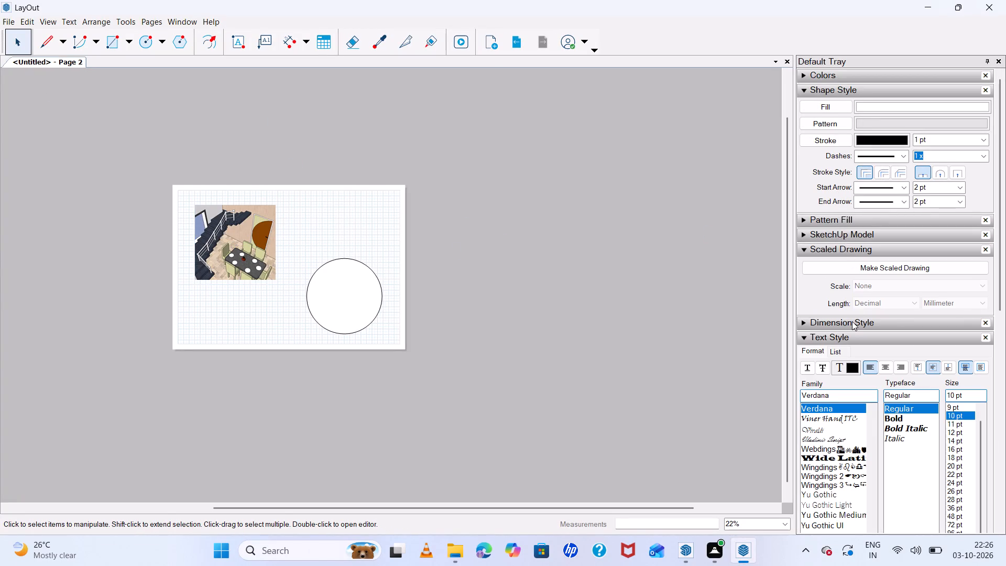
{"action": "left_click", "coordinate": [852, 321]}
{"action": "scroll", "coordinate": [841, 317], "scroll_direction": "down", "scroll_amount": 12}
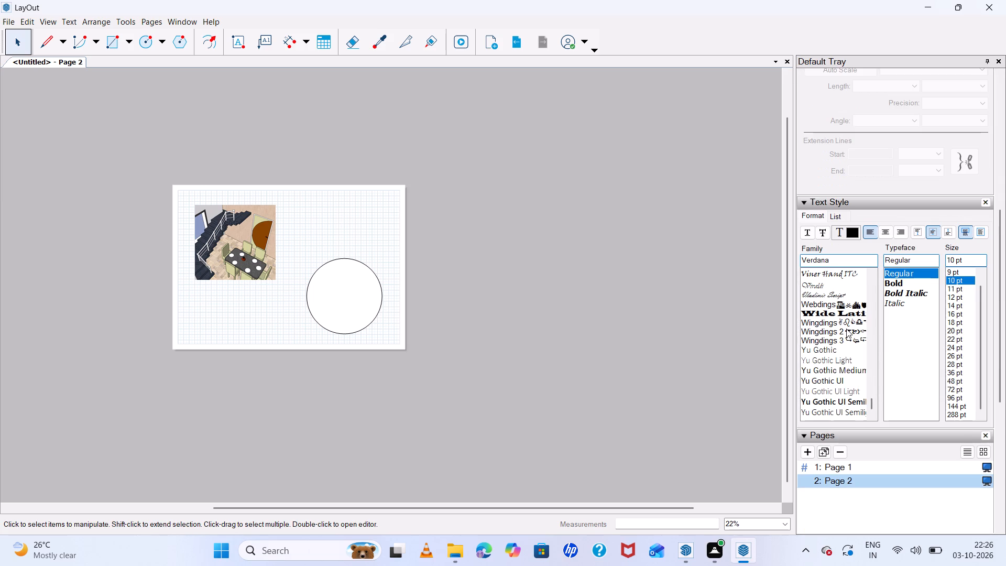
Open Page 1 and examine the top-view floor plan viewport with the grey background up close, around the stairs, dining area and kitchen.
{"action": "double_click", "coordinate": [855, 465]}
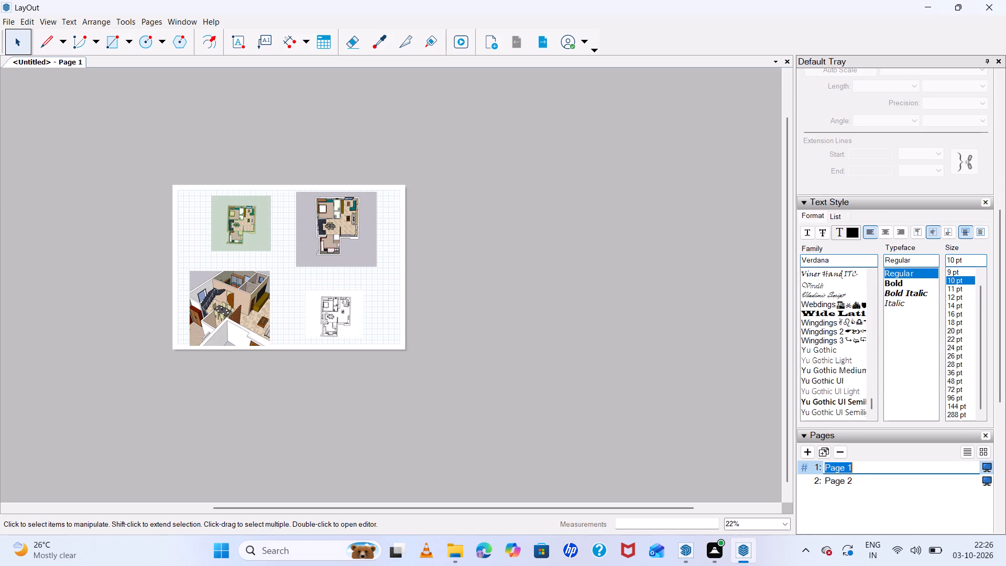
{"action": "scroll", "coordinate": [244, 246], "scroll_direction": "up", "scroll_amount": 5}
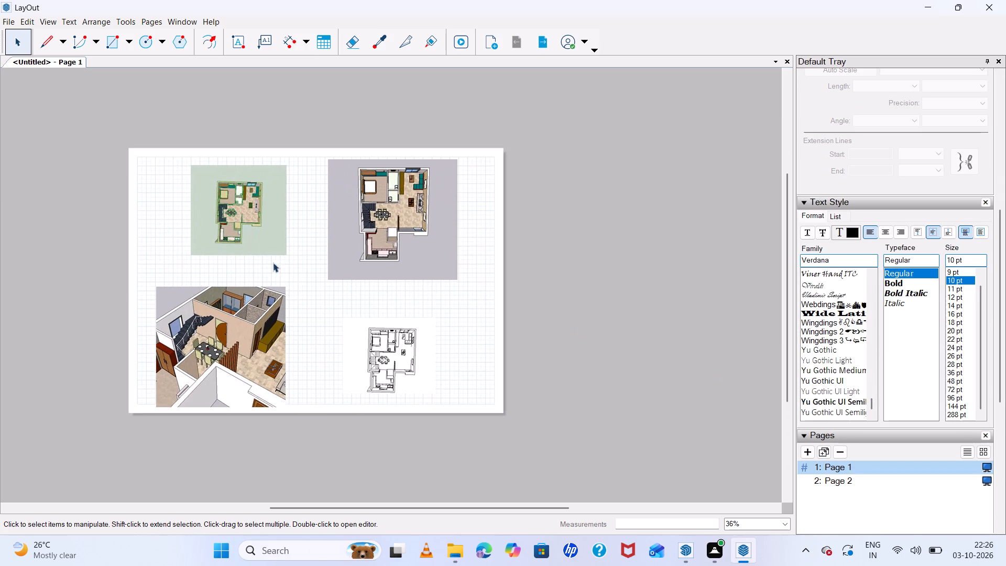
{"action": "scroll", "coordinate": [318, 286], "scroll_direction": "up", "scroll_amount": 6}
{"action": "middle_click_drag", "start_coordinate": [471, 304], "coordinate": [533, 226]}
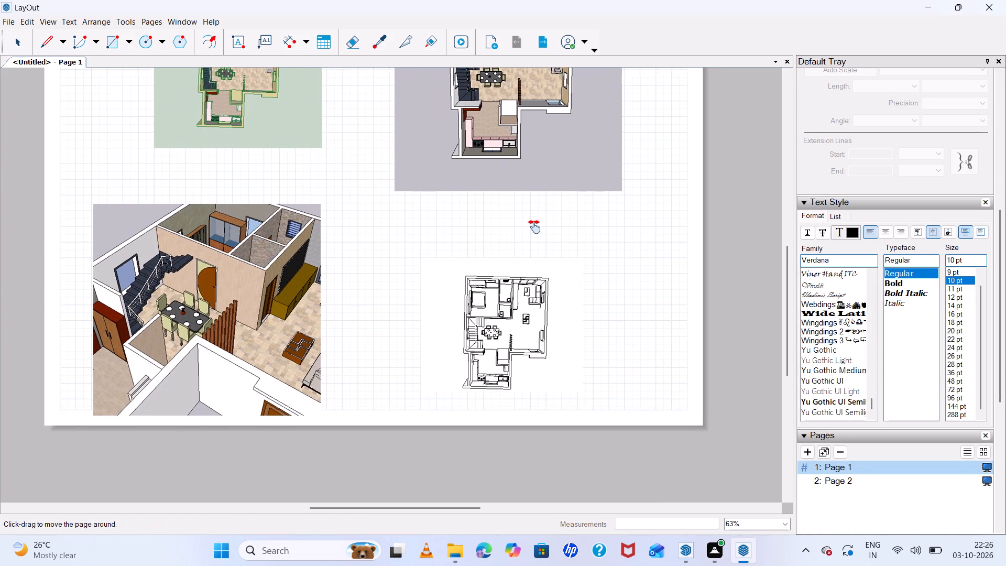
{"action": "middle_click_drag", "start_coordinate": [533, 226], "coordinate": [551, 301]}
{"action": "scroll", "coordinate": [544, 140], "scroll_direction": "up", "scroll_amount": 9}
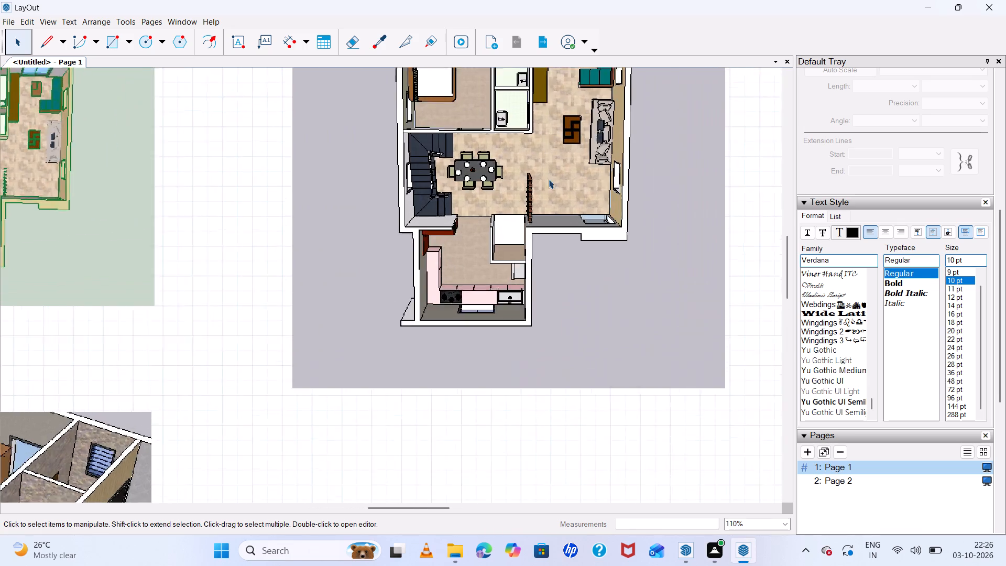
{"action": "scroll", "coordinate": [549, 179], "scroll_direction": "up", "scroll_amount": 1}
{"action": "scroll", "coordinate": [532, 226], "scroll_direction": "up", "scroll_amount": 9}
{"action": "middle_click_drag", "start_coordinate": [531, 276], "coordinate": [615, 290]}
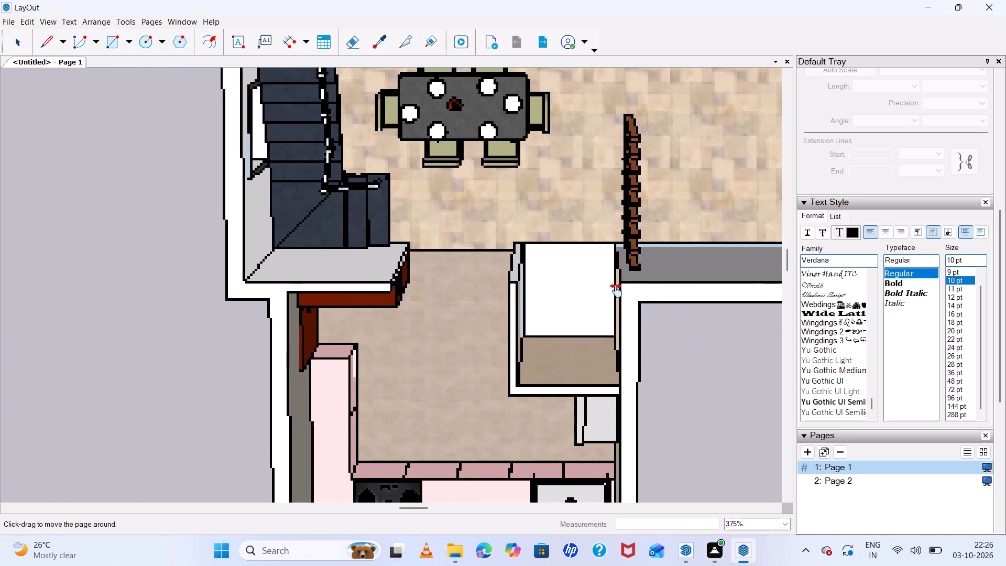
{"action": "middle_click_drag", "start_coordinate": [615, 290], "coordinate": [606, 292]}
{"action": "scroll", "coordinate": [848, 194], "scroll_direction": "up", "scroll_amount": 10}
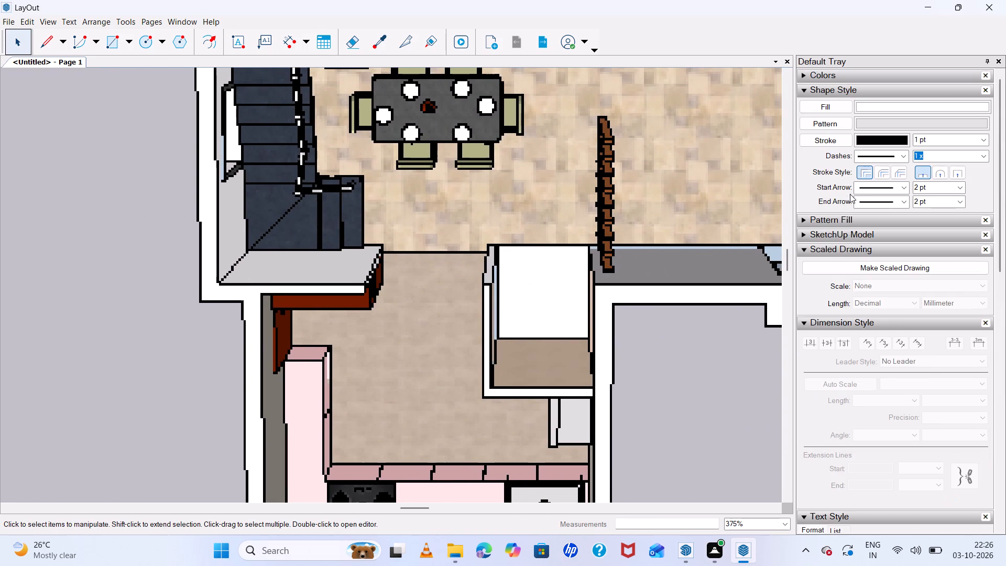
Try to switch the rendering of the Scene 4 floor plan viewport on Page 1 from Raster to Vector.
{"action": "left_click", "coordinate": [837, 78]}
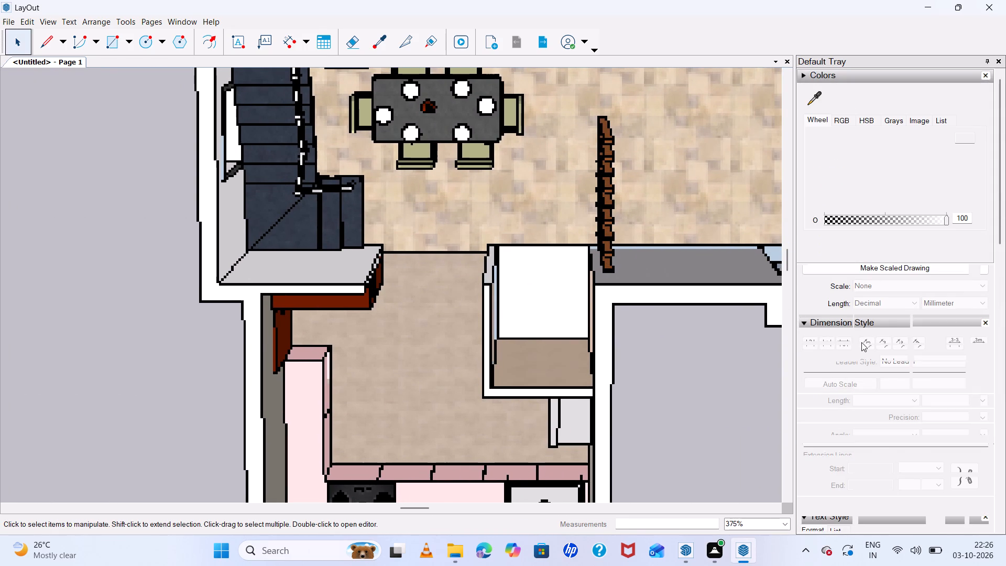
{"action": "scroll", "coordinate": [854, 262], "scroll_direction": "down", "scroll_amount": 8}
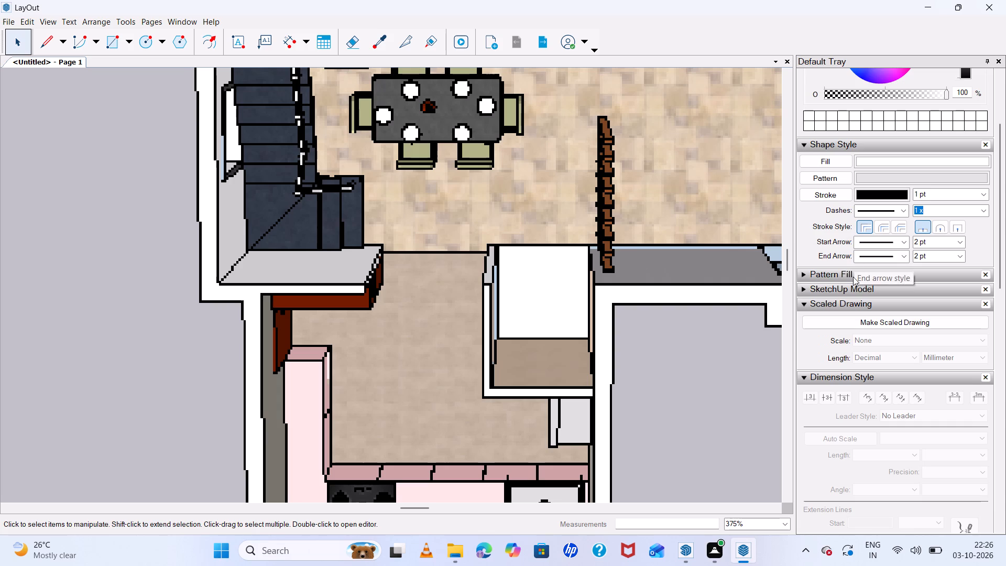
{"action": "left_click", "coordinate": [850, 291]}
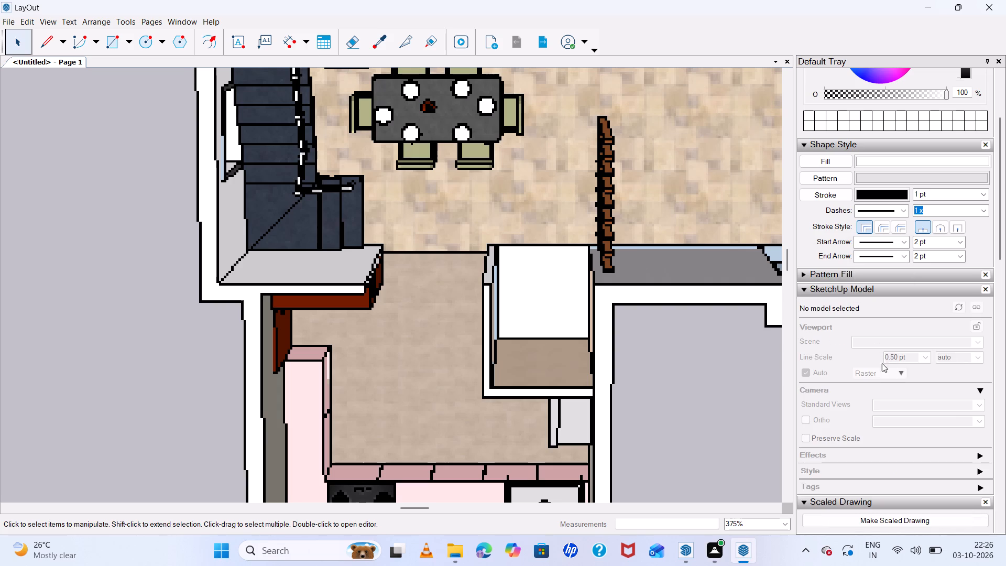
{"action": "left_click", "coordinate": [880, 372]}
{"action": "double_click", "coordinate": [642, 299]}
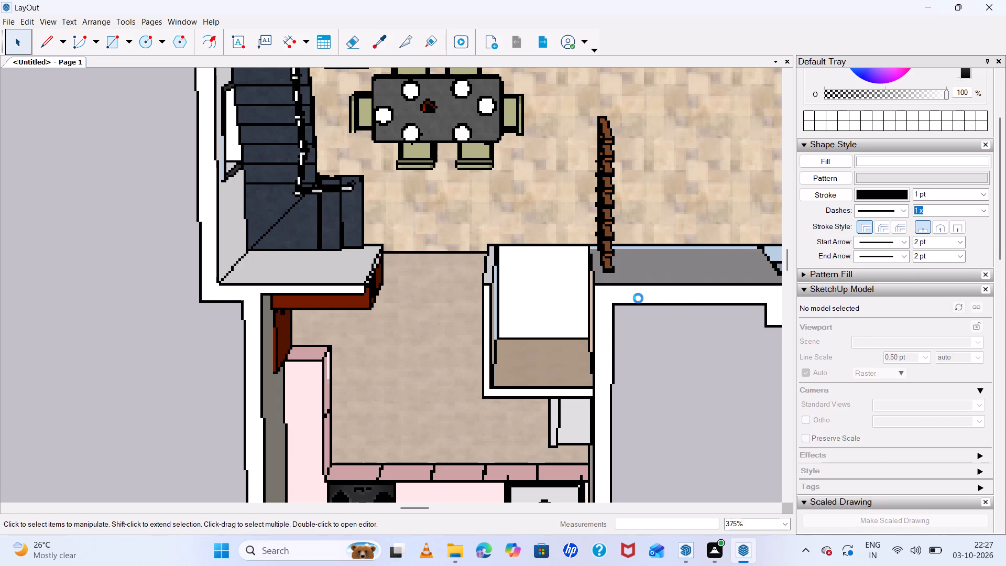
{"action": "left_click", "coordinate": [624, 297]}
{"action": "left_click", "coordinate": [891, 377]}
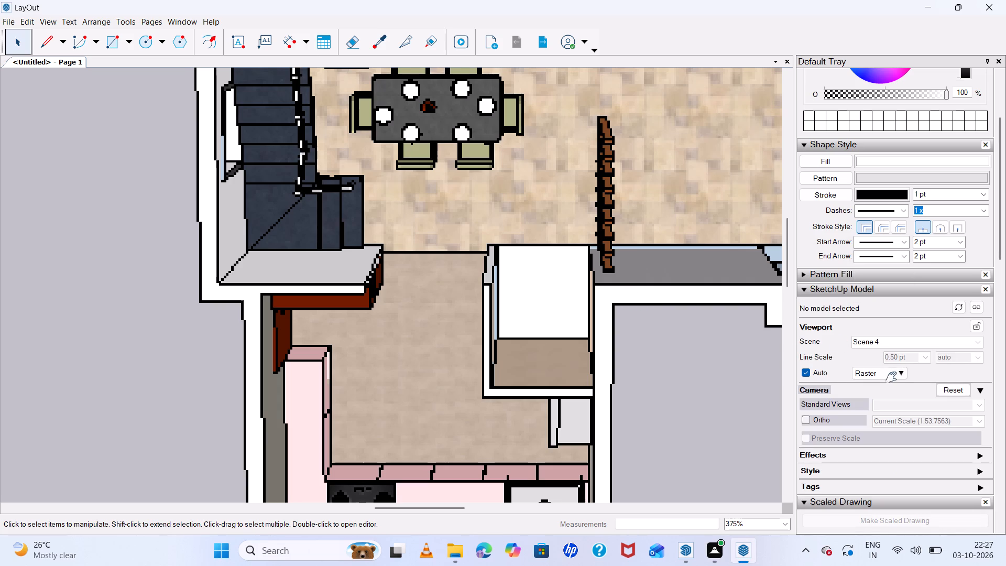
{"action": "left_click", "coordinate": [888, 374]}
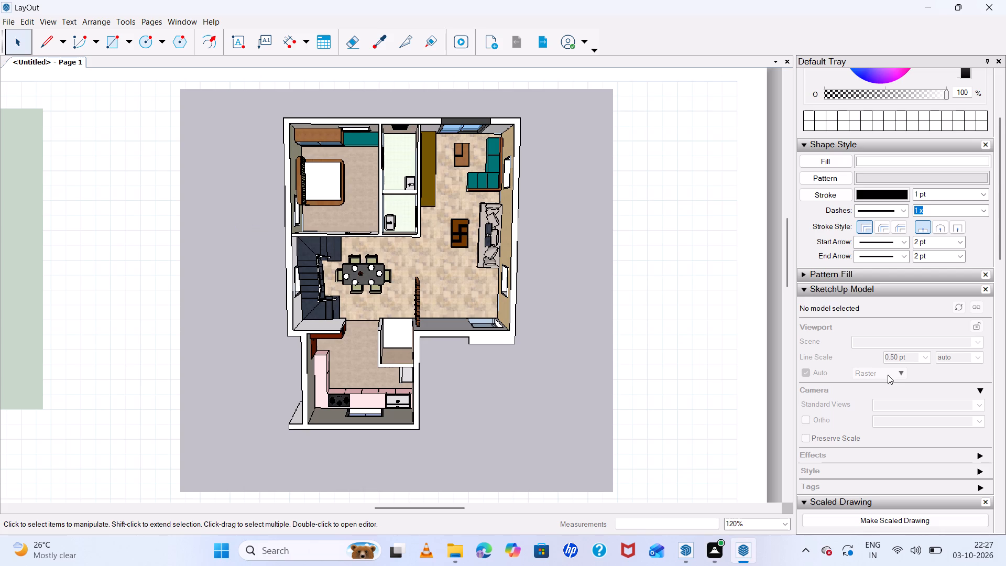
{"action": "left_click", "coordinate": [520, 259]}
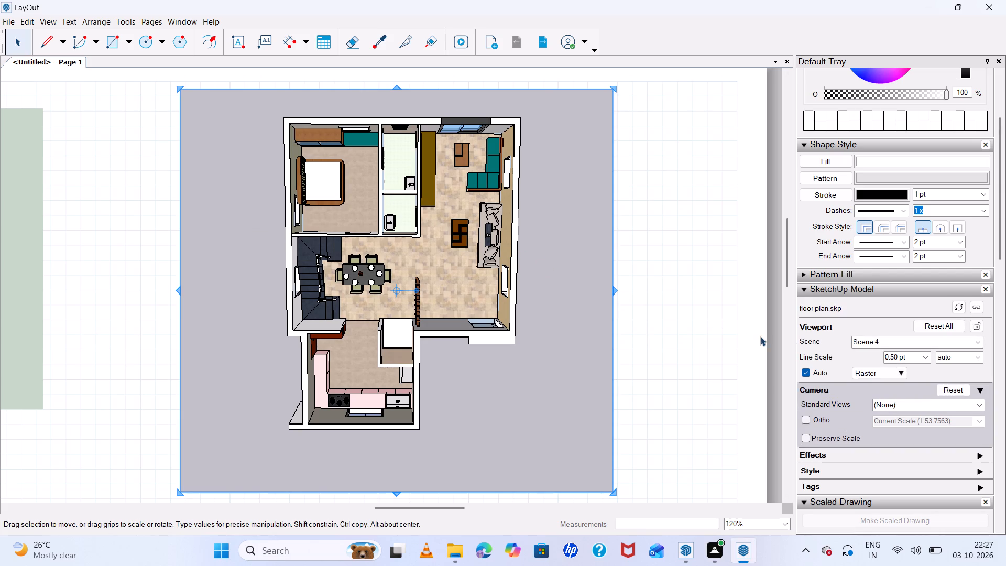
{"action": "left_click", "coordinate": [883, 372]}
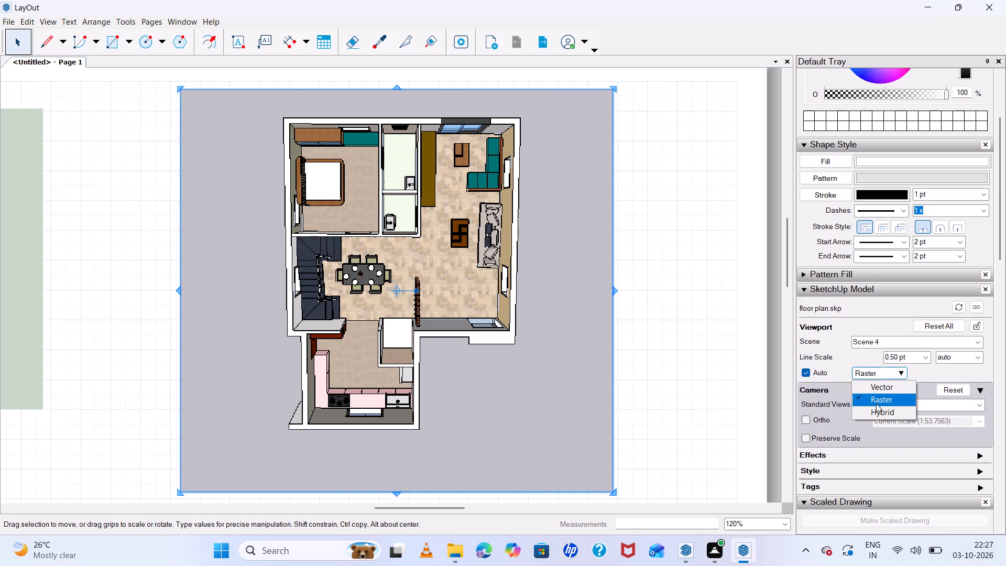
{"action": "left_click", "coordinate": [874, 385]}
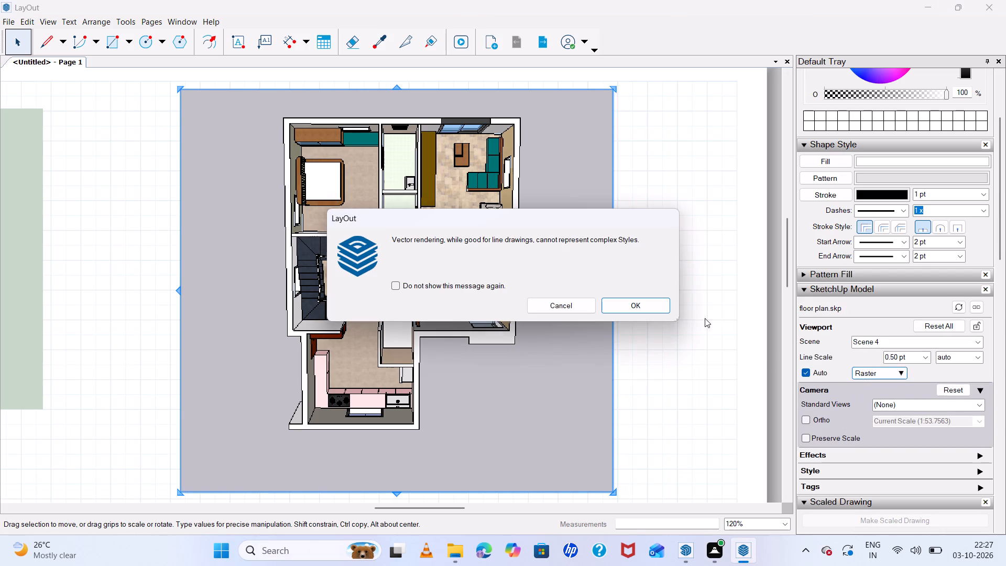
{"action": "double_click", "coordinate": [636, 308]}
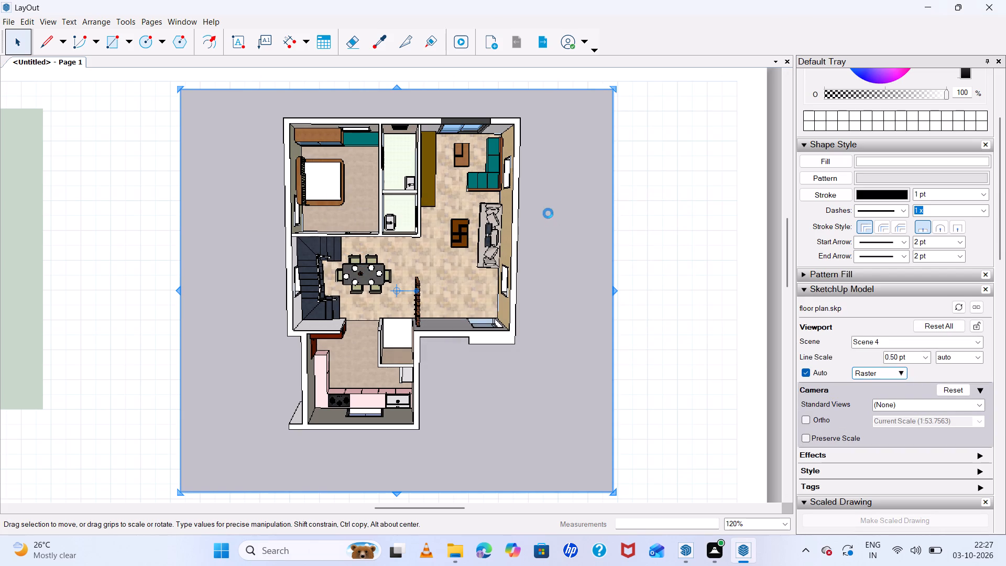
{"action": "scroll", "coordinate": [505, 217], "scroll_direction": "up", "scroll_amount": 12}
Close the unresponsive LayOut program, cancel the problem report and switch to the floor plan model in SketchUp.
{"action": "left_click", "coordinate": [993, 7]}
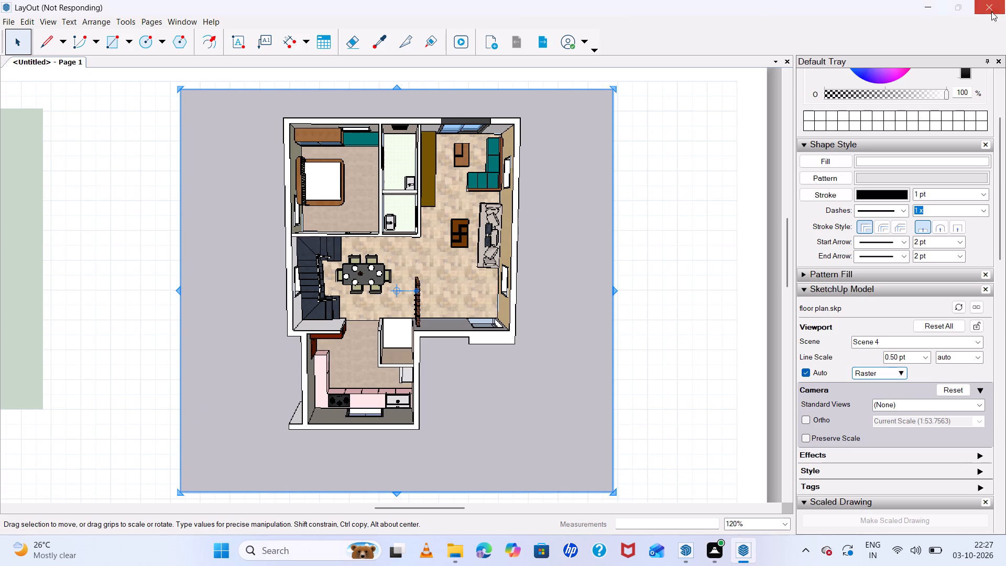
{"action": "left_click", "coordinate": [682, 560]}
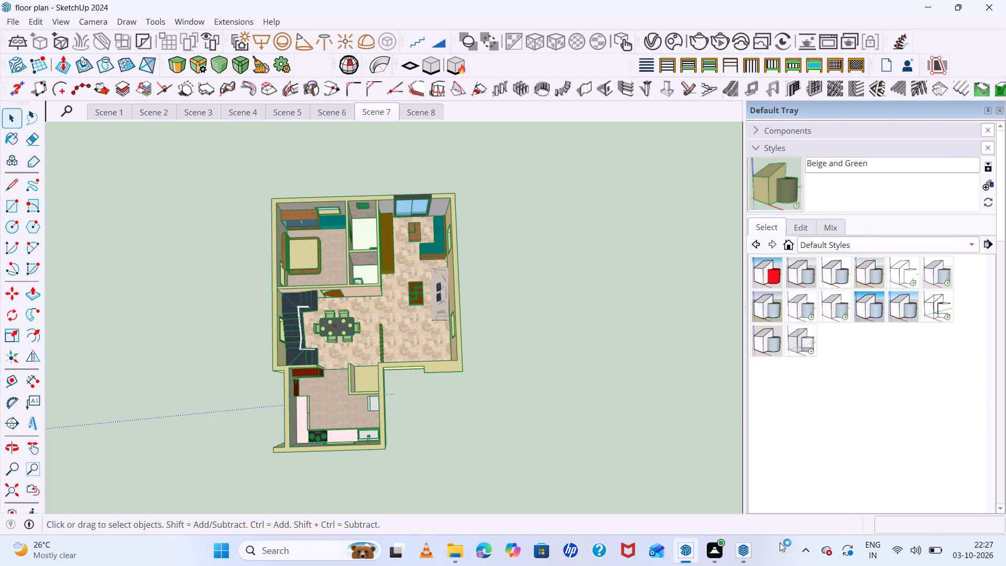
{"action": "left_click", "coordinate": [741, 564]}
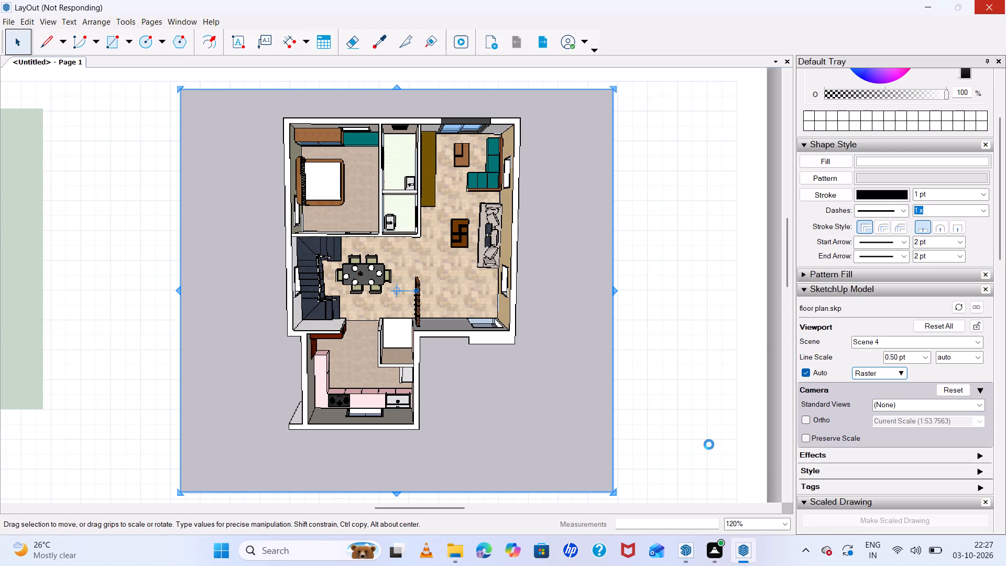
{"action": "left_click", "coordinate": [518, 282]}
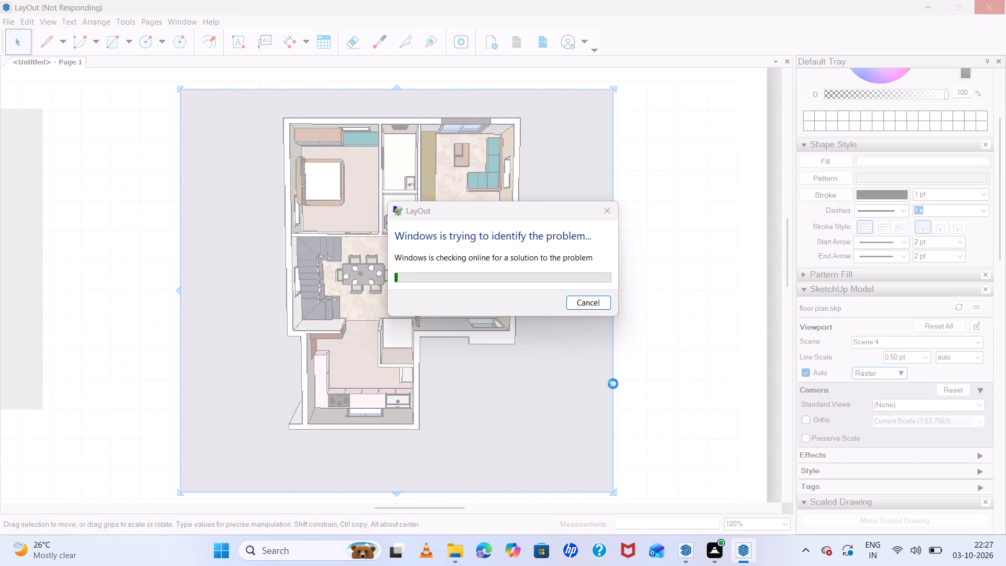
{"action": "left_click", "coordinate": [690, 550]}
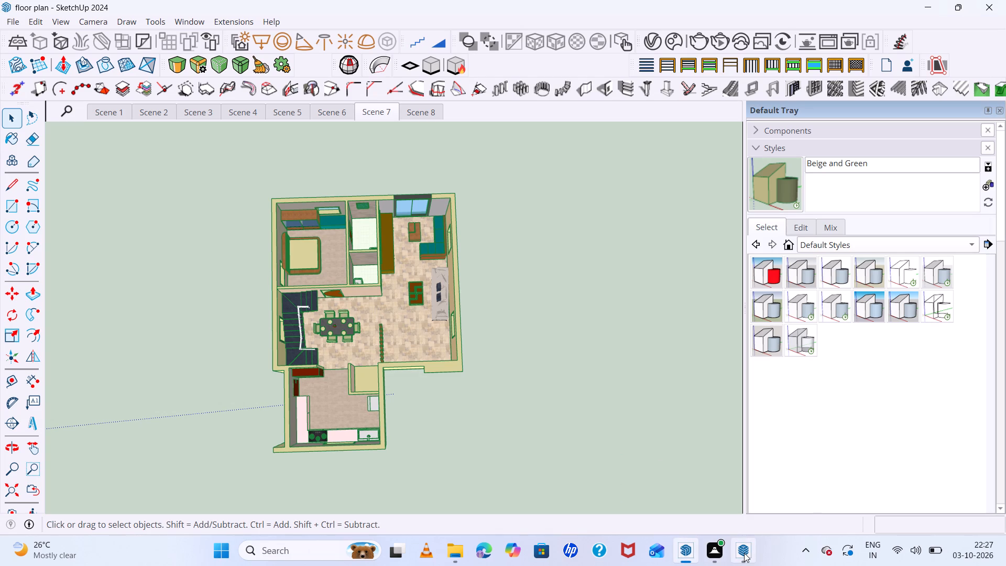
{"action": "left_click", "coordinate": [744, 553]}
{"action": "left_click", "coordinate": [595, 301]}
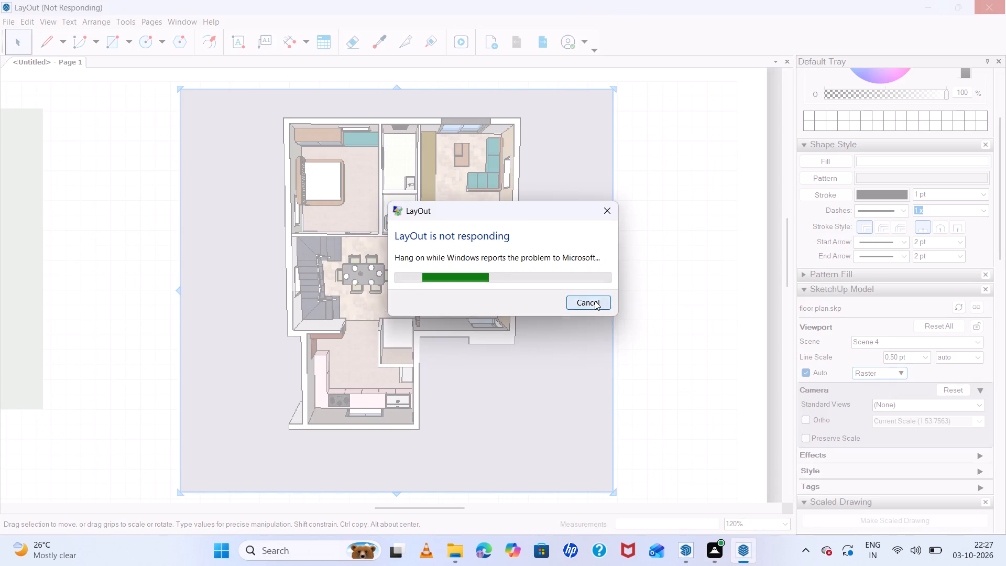
{"action": "left_click", "coordinate": [684, 549]}
Apply the 3D Printing Style from Default Styles to the floor plan model.
{"action": "scroll", "coordinate": [319, 275], "scroll_direction": "up", "scroll_amount": 2}
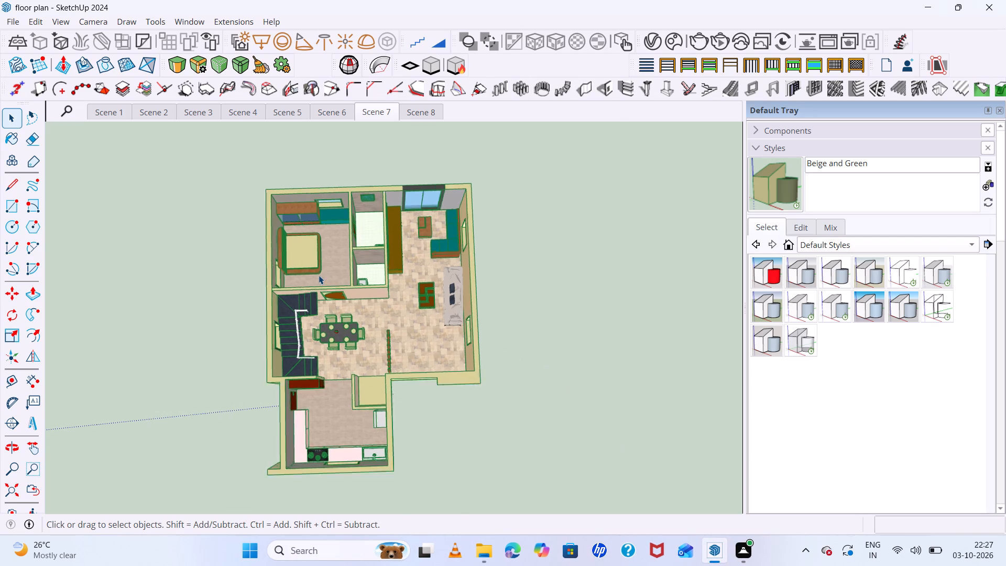
{"action": "scroll", "coordinate": [319, 275], "scroll_direction": "up", "scroll_amount": 5}
{"action": "scroll", "coordinate": [319, 275], "scroll_direction": "down", "scroll_amount": 7}
{"action": "middle_click_drag", "start_coordinate": [363, 351], "coordinate": [345, 255]}
{"action": "scroll", "coordinate": [346, 250], "scroll_direction": "up", "scroll_amount": 1}
{"action": "scroll", "coordinate": [351, 252], "scroll_direction": "down", "scroll_amount": 6}
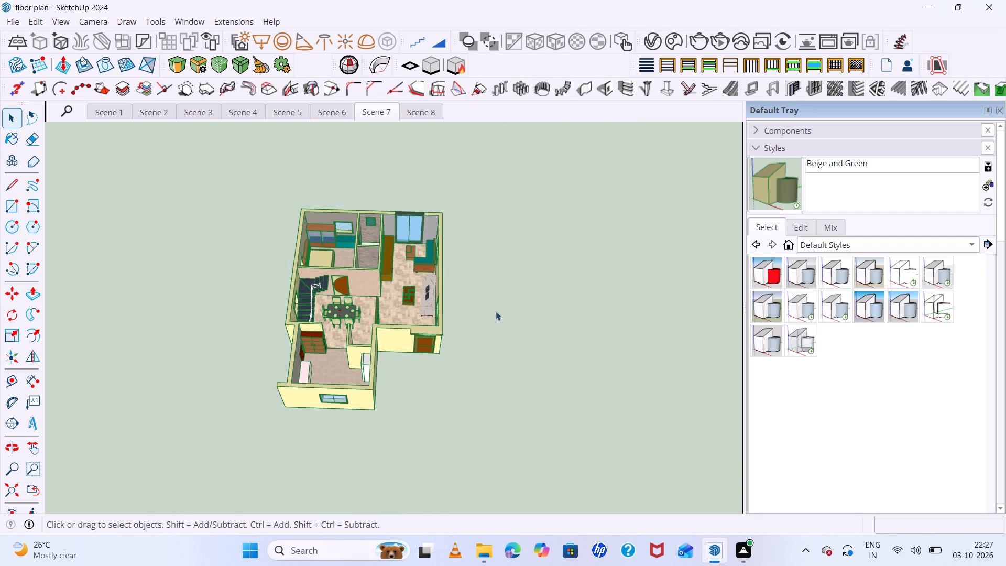
{"action": "left_click", "coordinate": [769, 274]}
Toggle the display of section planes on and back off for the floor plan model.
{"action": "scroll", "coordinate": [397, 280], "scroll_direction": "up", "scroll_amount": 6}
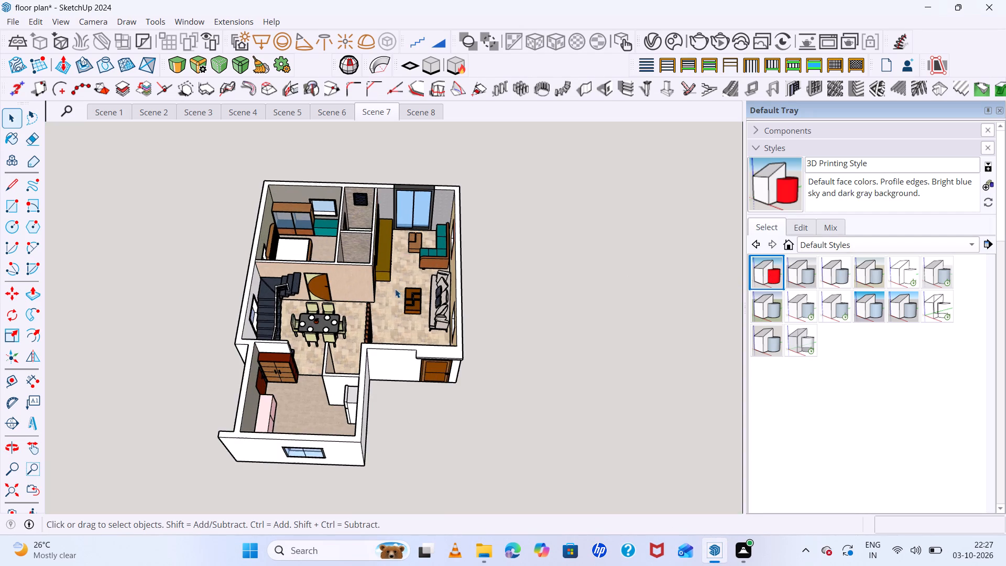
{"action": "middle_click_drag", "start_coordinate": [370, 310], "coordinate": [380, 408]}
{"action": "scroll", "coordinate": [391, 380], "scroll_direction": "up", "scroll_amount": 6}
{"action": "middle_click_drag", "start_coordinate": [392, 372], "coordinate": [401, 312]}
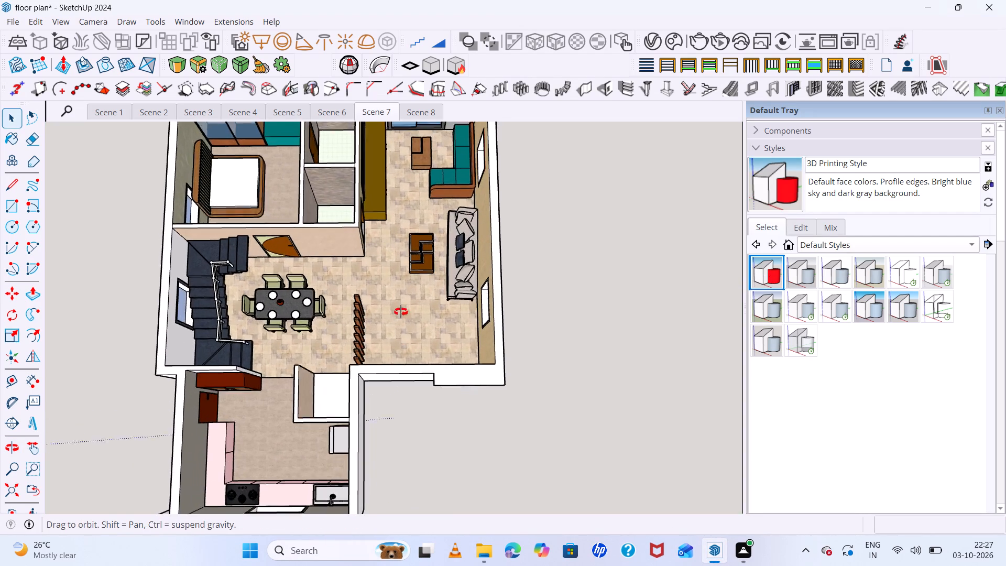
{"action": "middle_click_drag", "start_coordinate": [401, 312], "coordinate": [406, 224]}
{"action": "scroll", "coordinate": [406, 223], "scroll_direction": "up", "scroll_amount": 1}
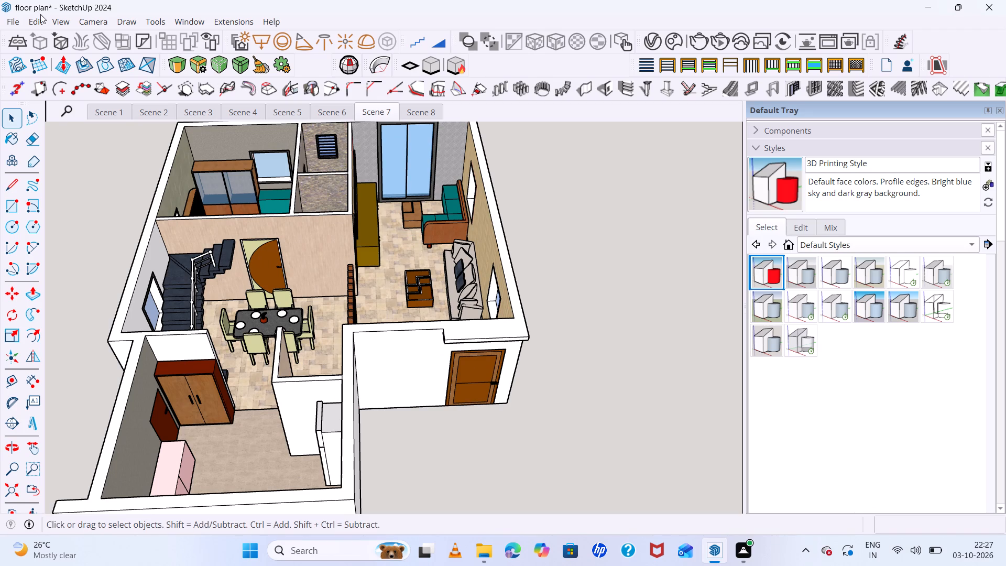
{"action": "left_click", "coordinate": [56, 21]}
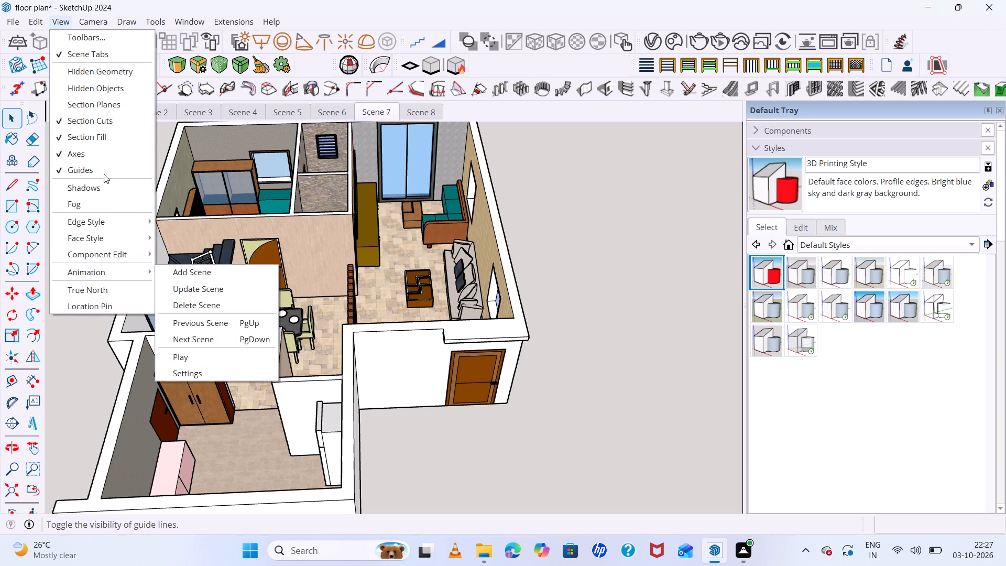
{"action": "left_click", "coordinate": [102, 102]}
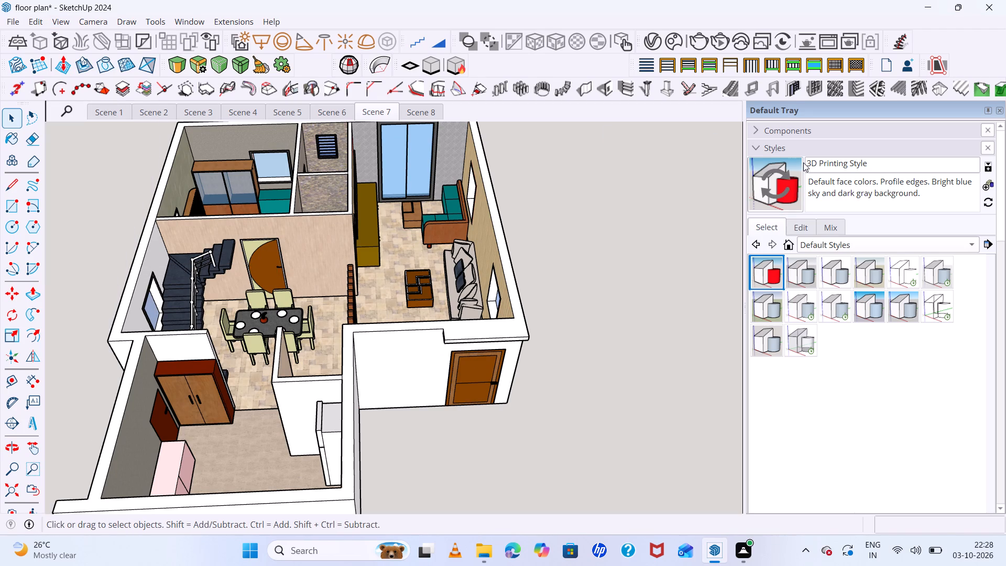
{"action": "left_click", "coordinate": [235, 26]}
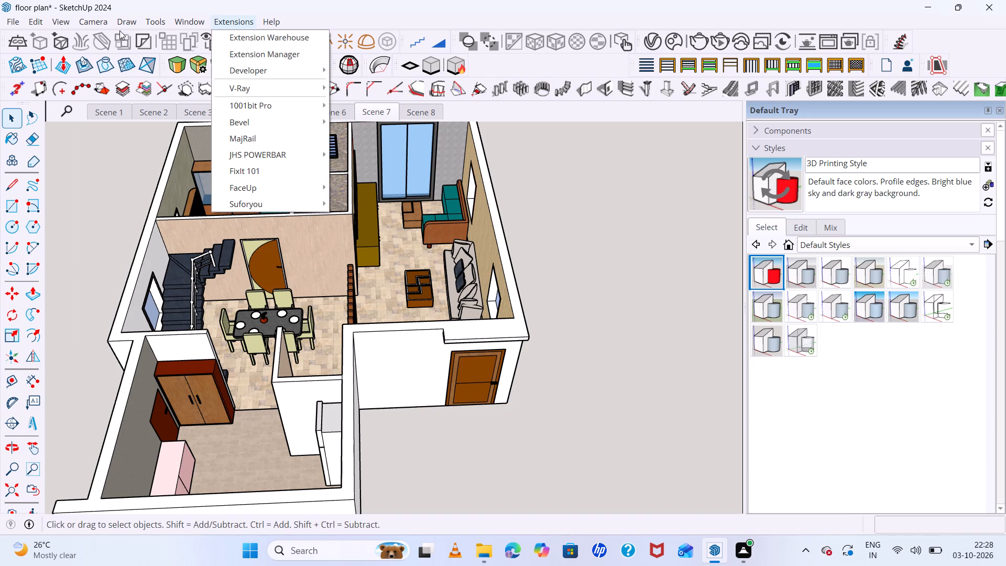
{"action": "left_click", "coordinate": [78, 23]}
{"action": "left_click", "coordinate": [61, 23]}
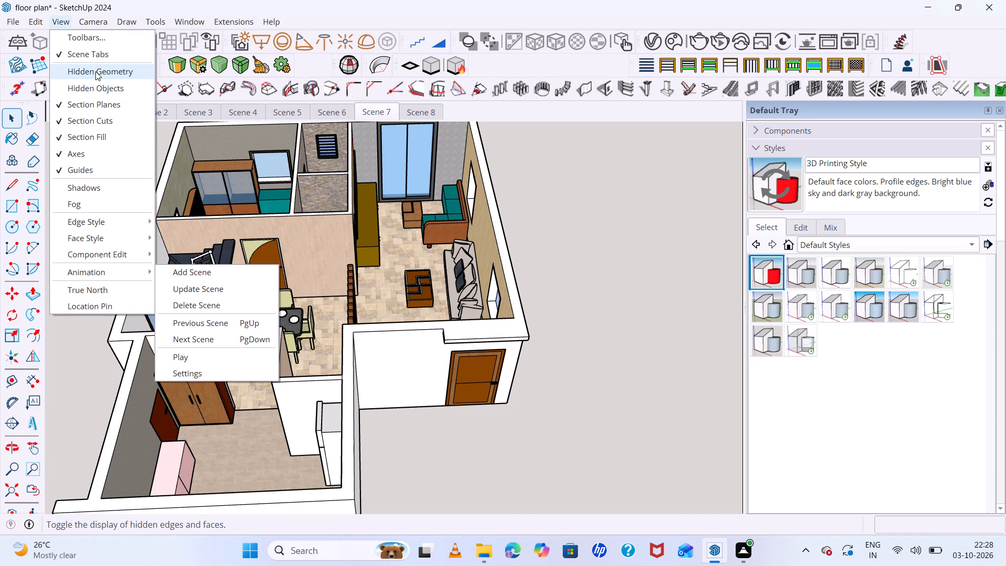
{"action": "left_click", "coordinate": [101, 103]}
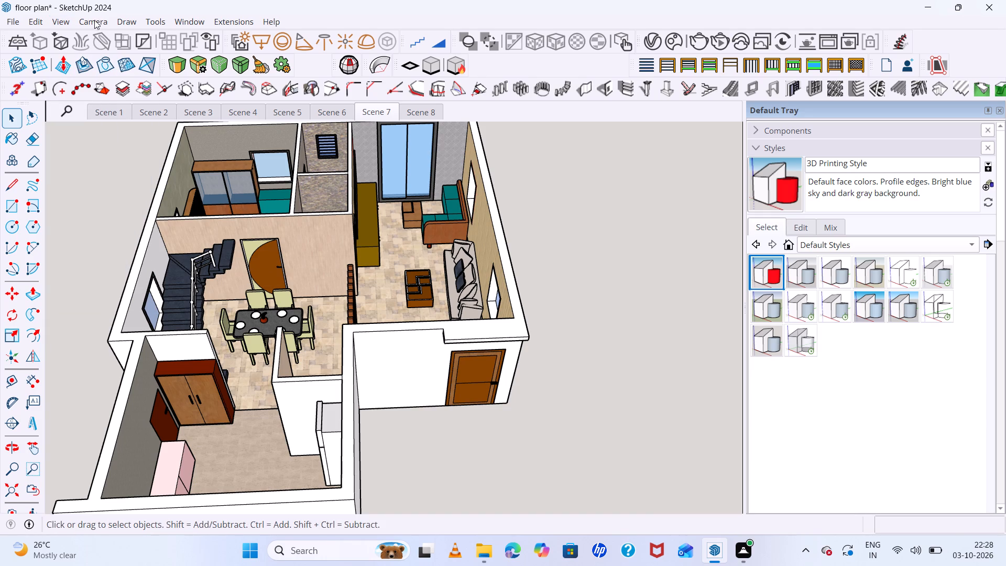
Switch the camera from Perspective to Parallel Projection.
{"action": "left_click", "coordinate": [94, 21]}
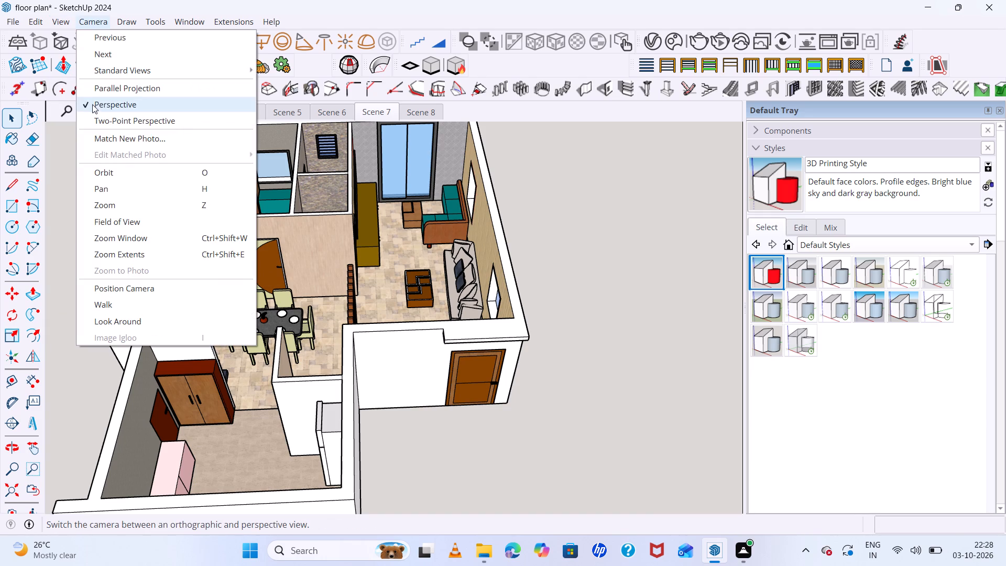
{"action": "left_click", "coordinate": [94, 91]}
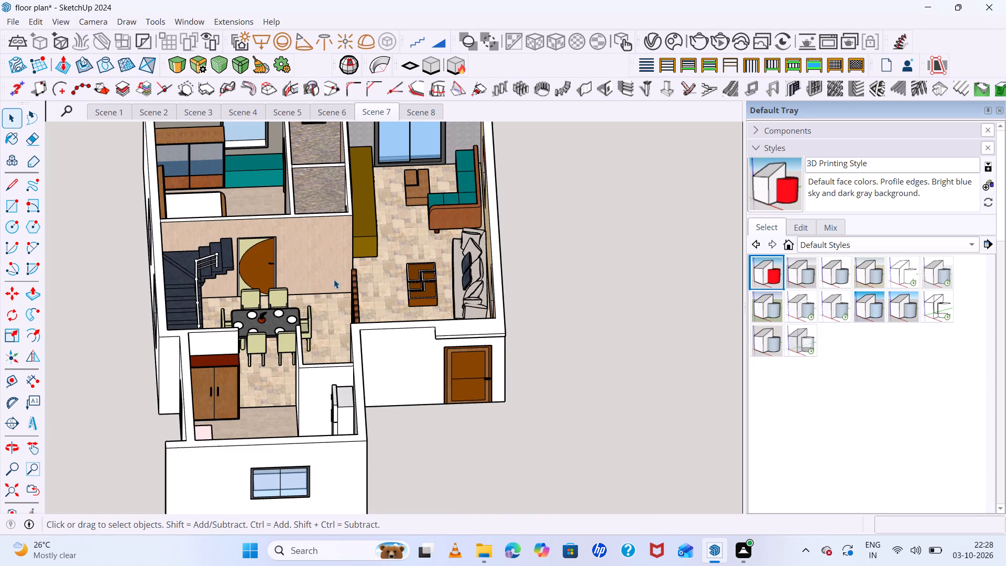
Turn on the display of section planes in the floor plan model.
{"action": "scroll", "coordinate": [336, 279], "scroll_direction": "down", "scroll_amount": 12}
{"action": "middle_click", "coordinate": [375, 337]}
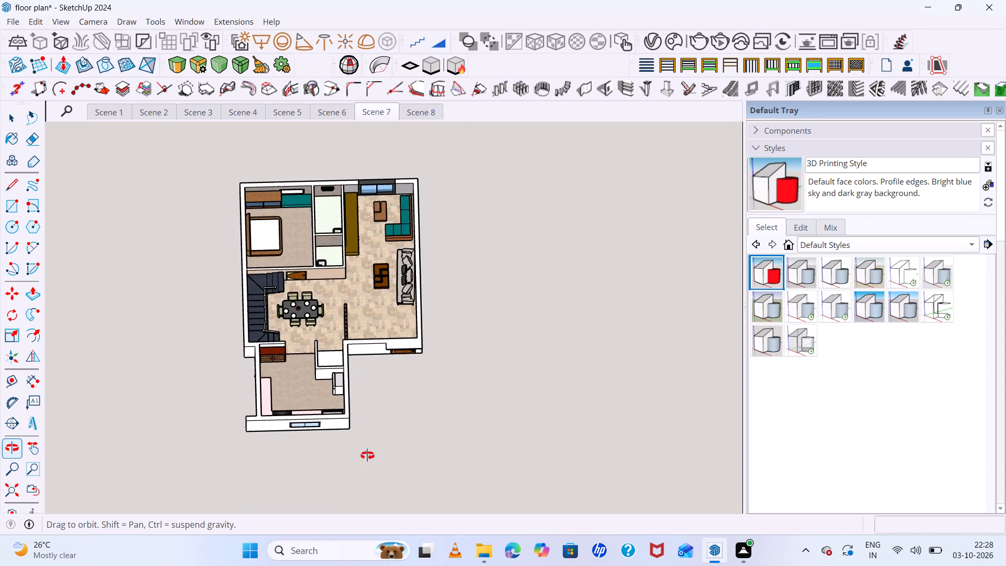
{"action": "left_click", "coordinate": [68, 21]}
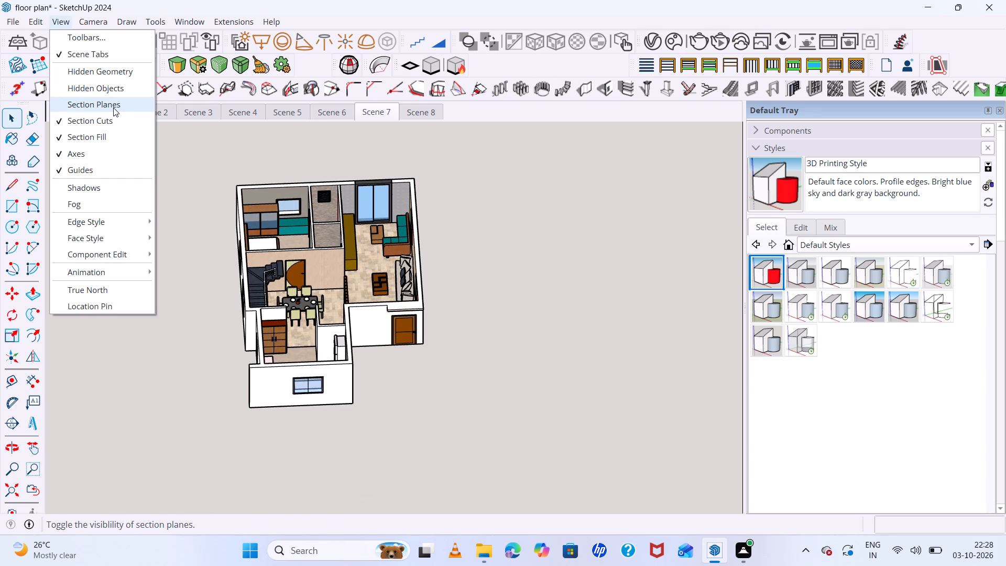
{"action": "left_click", "coordinate": [113, 107]}
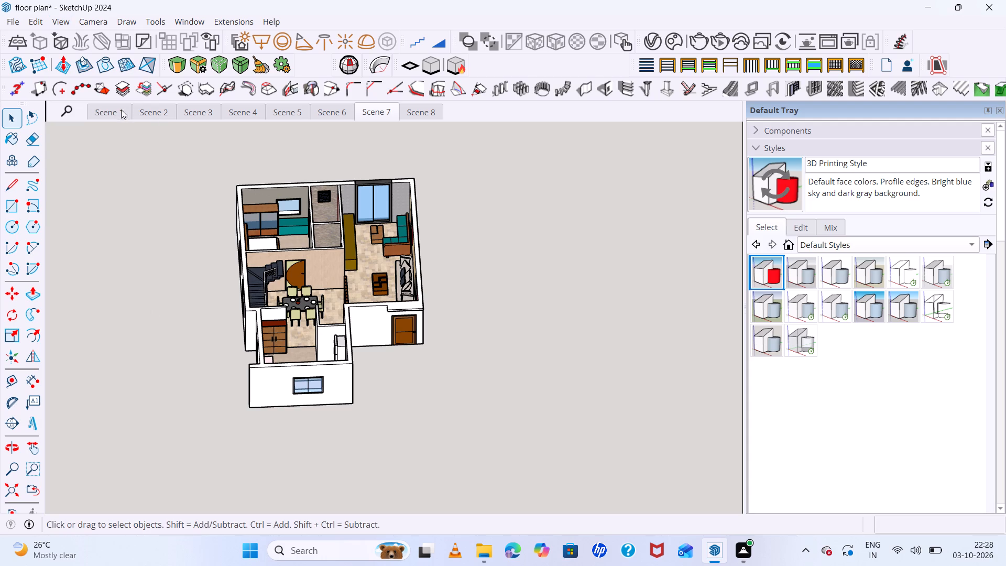
Examine the furnished house model from several angles, including the stairs, dining area, living room and outer walls.
{"action": "middle_click_drag", "start_coordinate": [554, 229], "coordinate": [417, 147]}
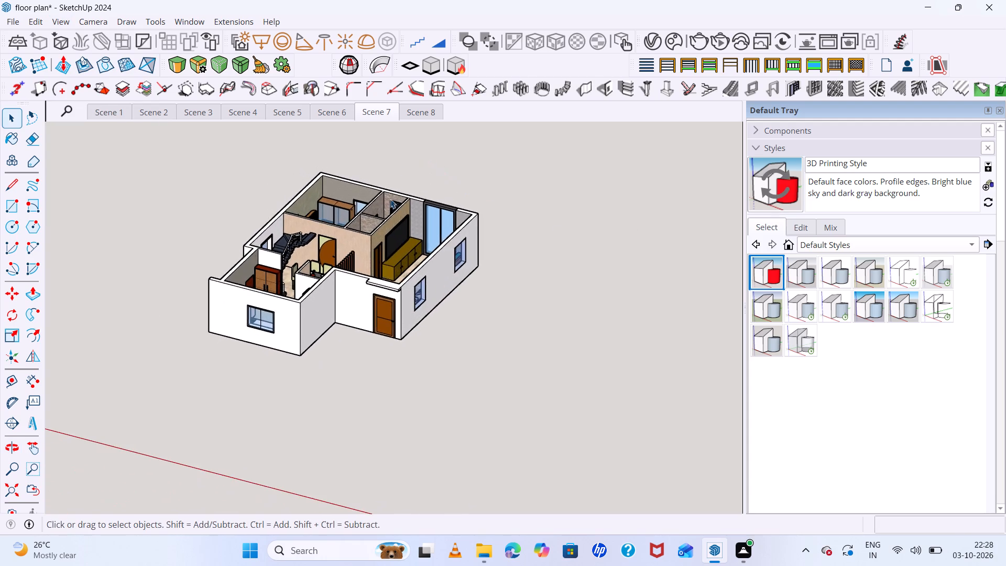
{"action": "scroll", "coordinate": [333, 268], "scroll_direction": "up", "scroll_amount": 13}
{"action": "middle_click_drag", "start_coordinate": [283, 281], "coordinate": [457, 343]}
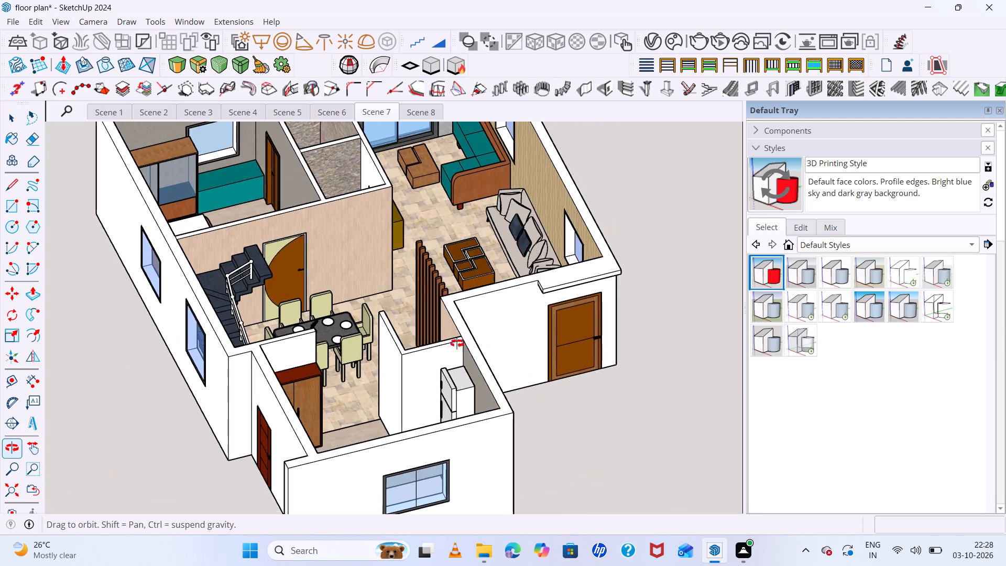
{"action": "middle_click_drag", "start_coordinate": [457, 343], "coordinate": [434, 347]}
{"action": "middle_click", "coordinate": [434, 347]}
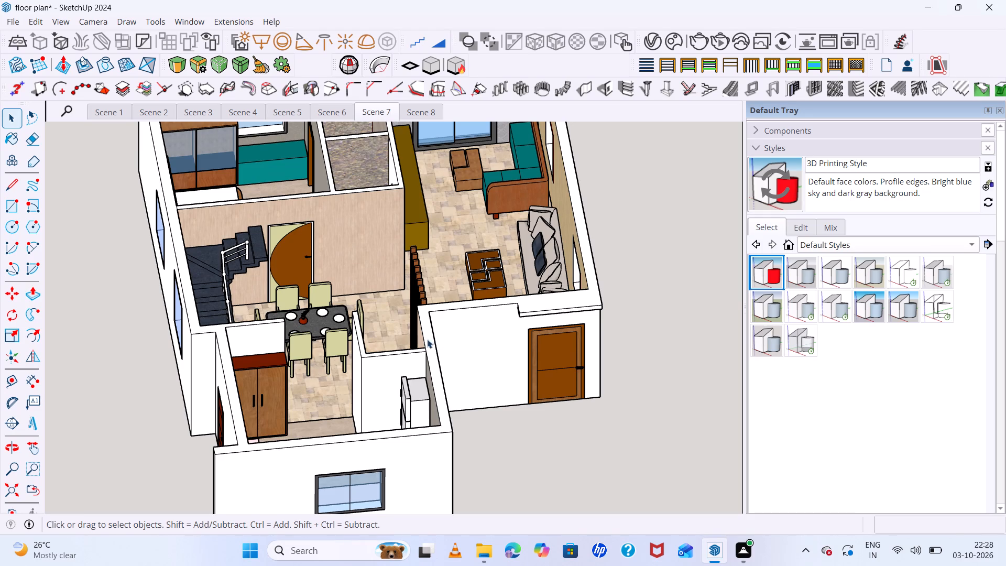
{"action": "scroll", "coordinate": [339, 330], "scroll_direction": "down", "scroll_amount": 3}
{"action": "middle_click_drag", "start_coordinate": [369, 321], "coordinate": [220, 270]}
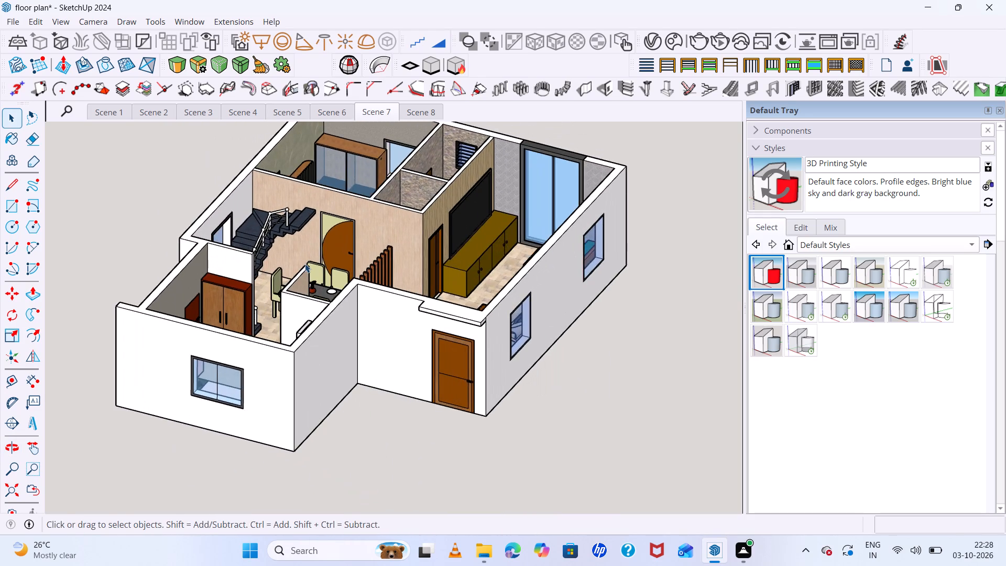
{"action": "scroll", "coordinate": [305, 264], "scroll_direction": "up", "scroll_amount": 5}
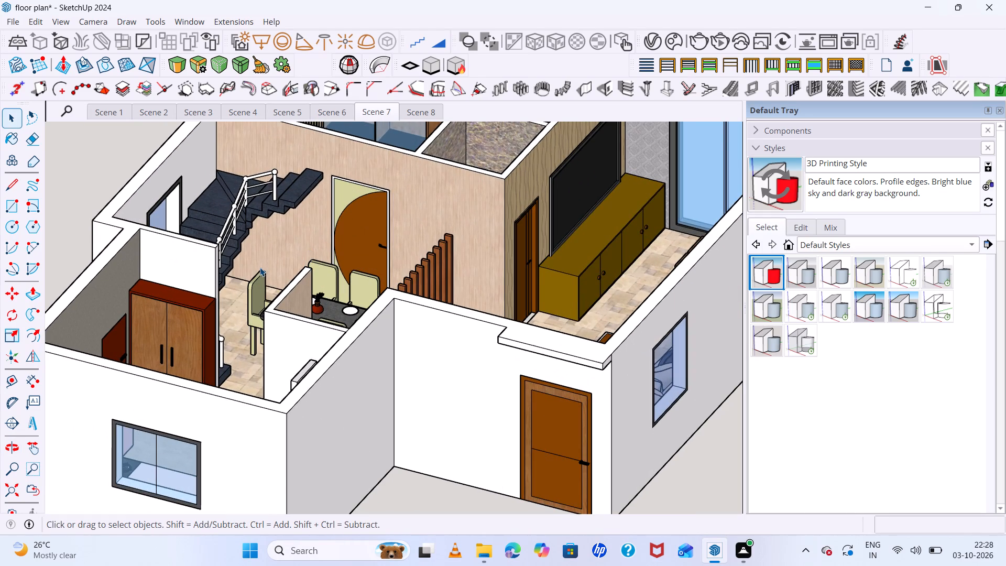
{"action": "scroll", "coordinate": [258, 269], "scroll_direction": "down", "scroll_amount": 12}
{"action": "scroll", "coordinate": [192, 241], "scroll_direction": "up", "scroll_amount": 3}
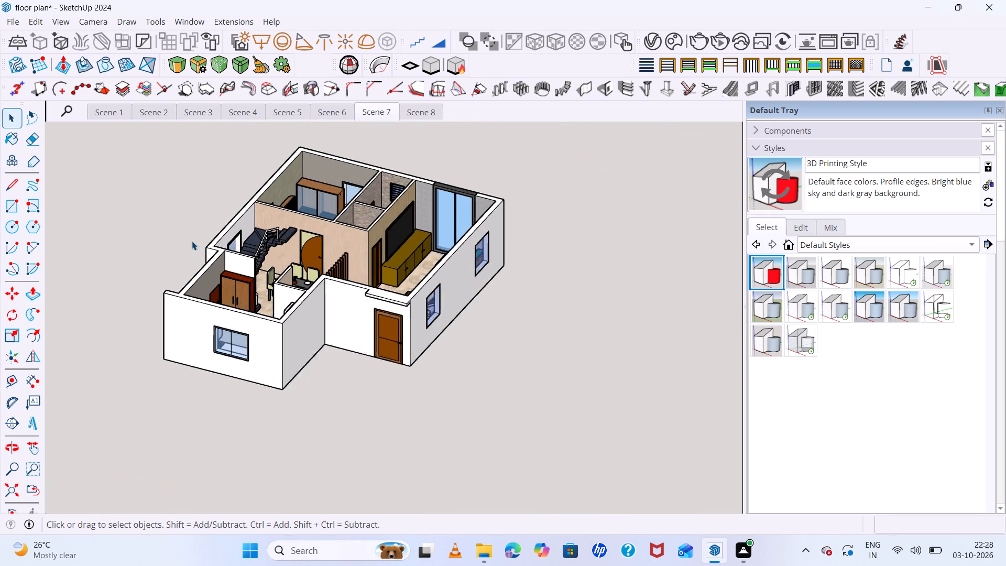
{"action": "scroll", "coordinate": [192, 241], "scroll_direction": "up", "scroll_amount": 1}
{"action": "scroll", "coordinate": [185, 241], "scroll_direction": "down", "scroll_amount": 4}
{"action": "scroll", "coordinate": [121, 236], "scroll_direction": "down", "scroll_amount": 5}
{"action": "middle_click_drag", "start_coordinate": [221, 287], "coordinate": [291, 368]}
{"action": "scroll", "coordinate": [287, 329], "scroll_direction": "up", "scroll_amount": 2}
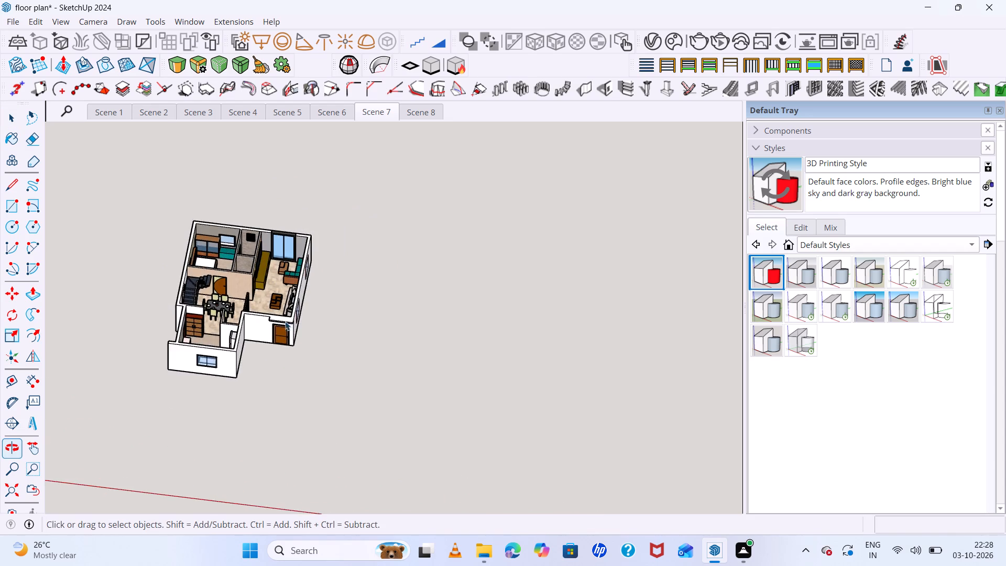
{"action": "scroll", "coordinate": [285, 321], "scroll_direction": "up", "scroll_amount": 8}
{"action": "middle_click_drag", "start_coordinate": [328, 351], "coordinate": [508, 252]}
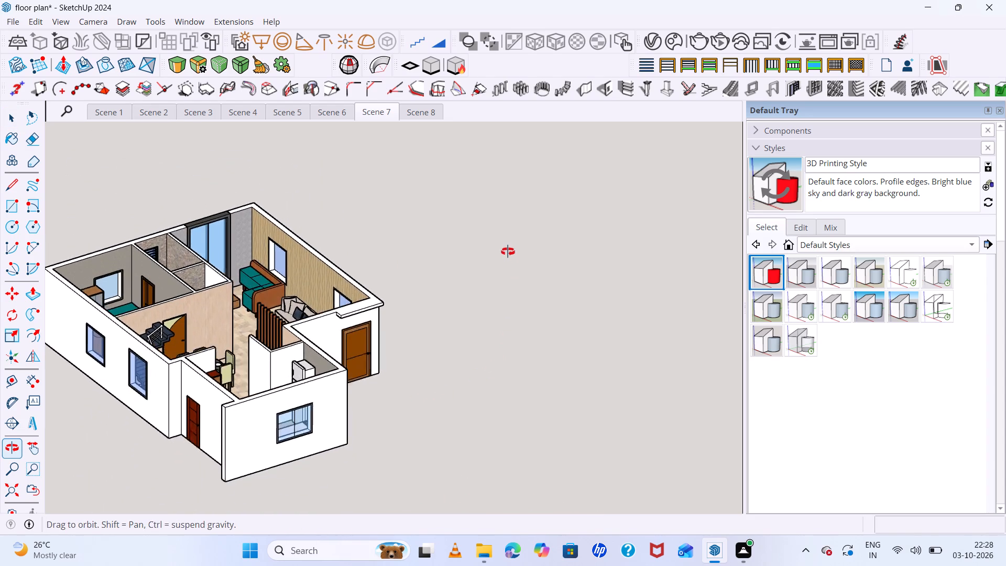
{"action": "middle_click_drag", "start_coordinate": [508, 252], "coordinate": [273, 411]}
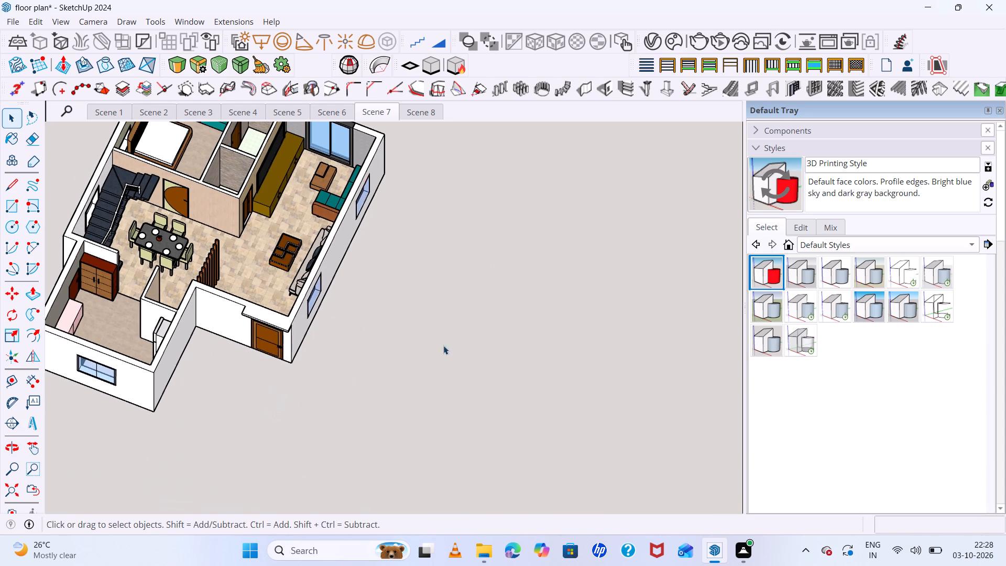
Draw a rectangle about 27' 8" by 17' 1" on the ground beside the house and split it with a corner-to-corner diagonal line.
{"action": "key", "text": "r"}
{"action": "left_click", "coordinate": [428, 268]}
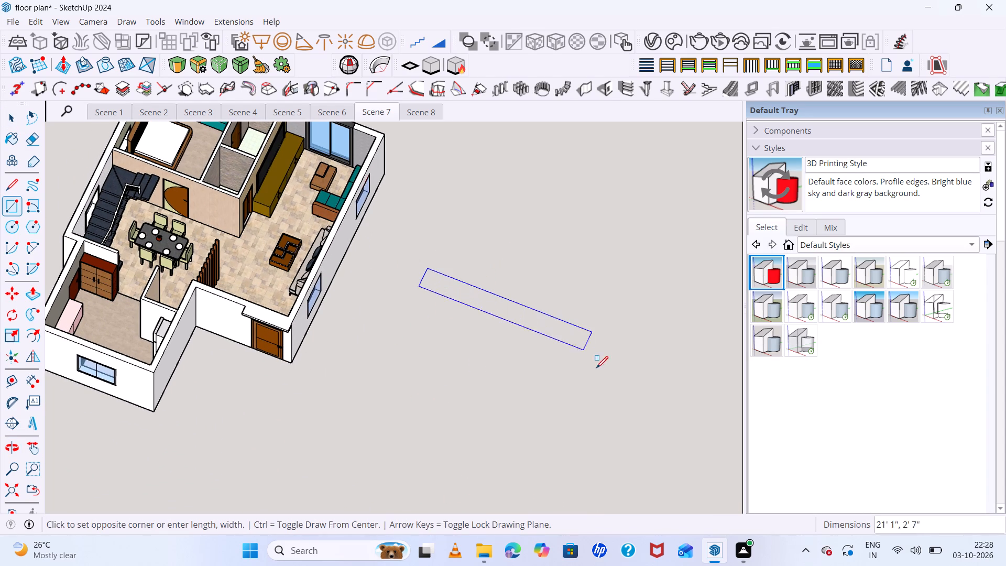
{"action": "left_click", "coordinate": [583, 470]}
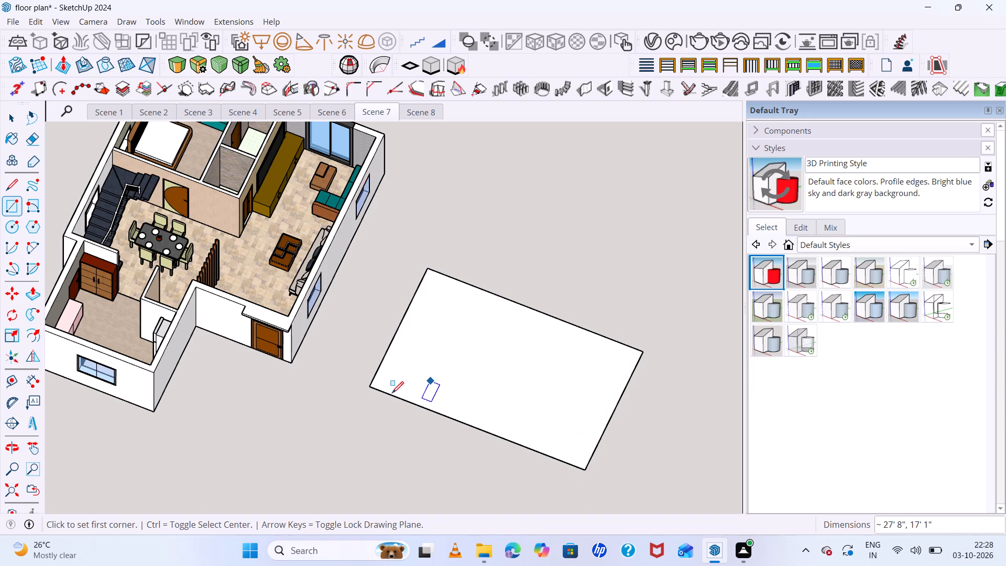
{"action": "key", "text": "l"}
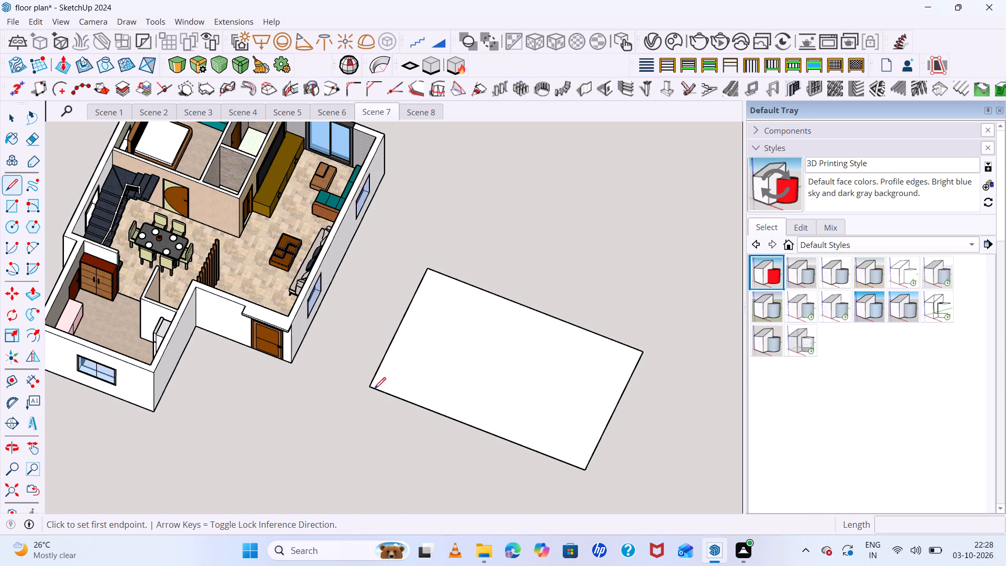
{"action": "left_click", "coordinate": [374, 389]}
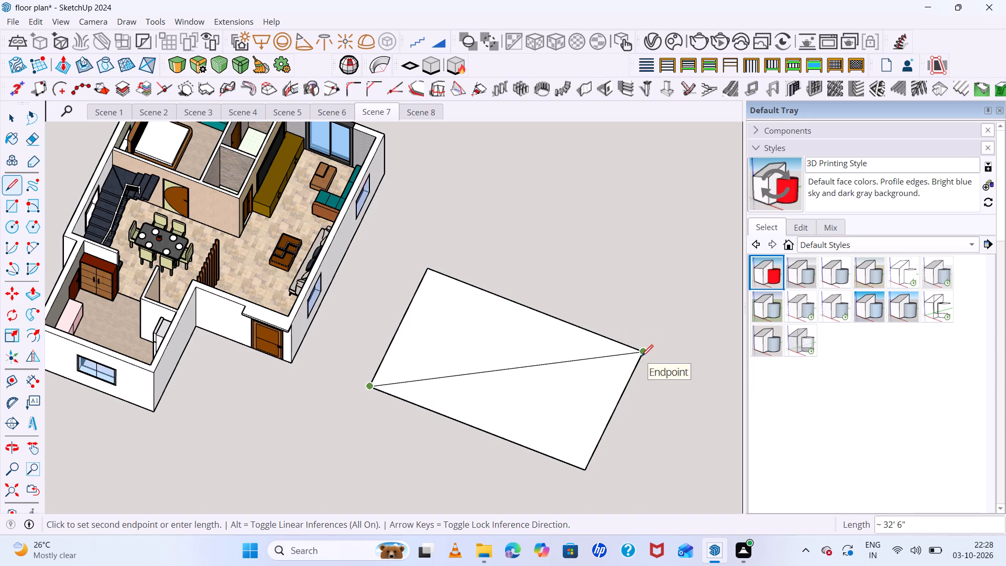
{"action": "left_click", "coordinate": [641, 356]}
Create a hip roof on the rectangle's triangular half farther from the house, with 30° pitch, 3' 3" overhang, 8" vertical offset and 6" fascia.
{"action": "key", "text": "space"}
{"action": "left_click", "coordinate": [569, 413]}
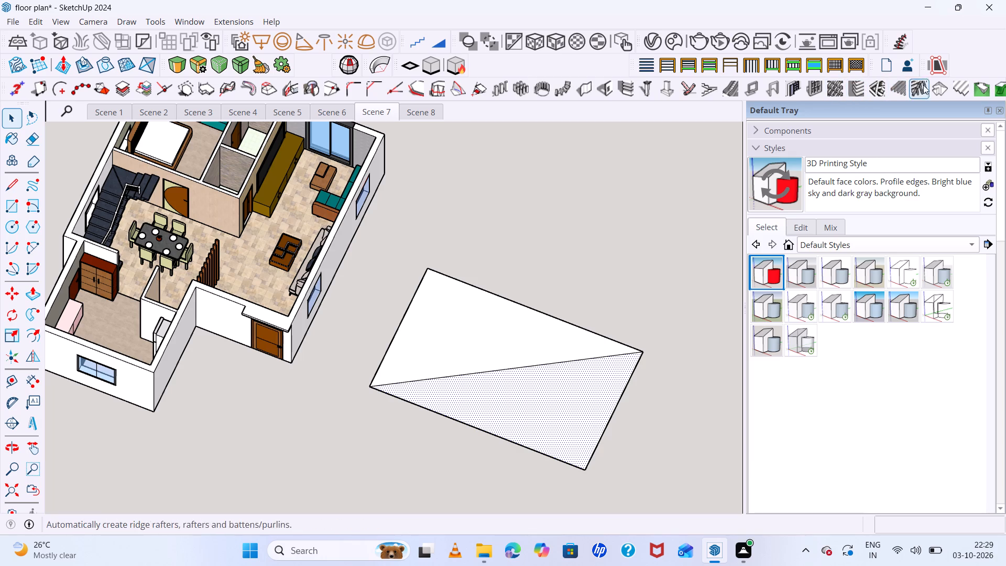
{"action": "left_click", "coordinate": [936, 84]}
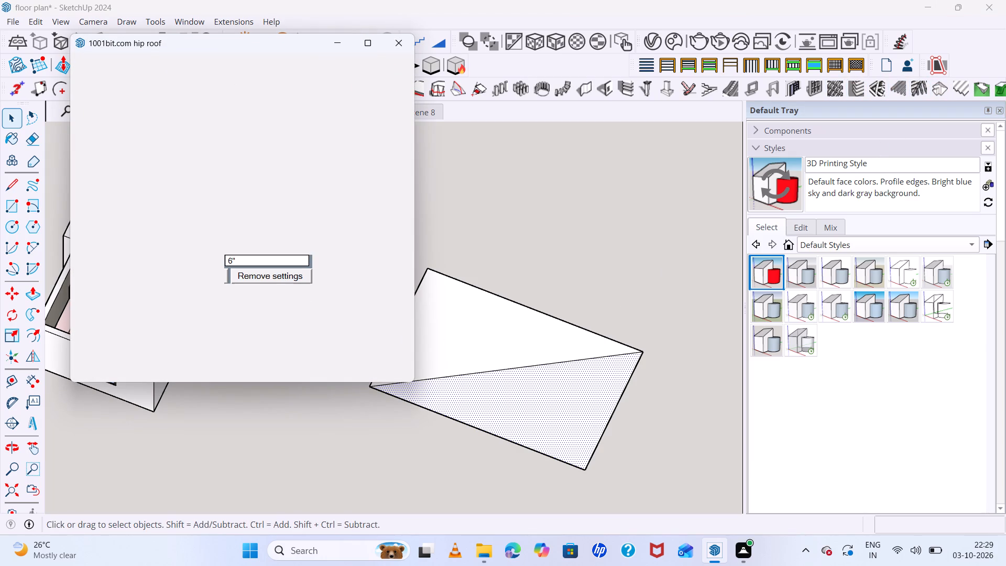
{"action": "left_click_drag", "start_coordinate": [269, 48], "coordinate": [244, 259]}
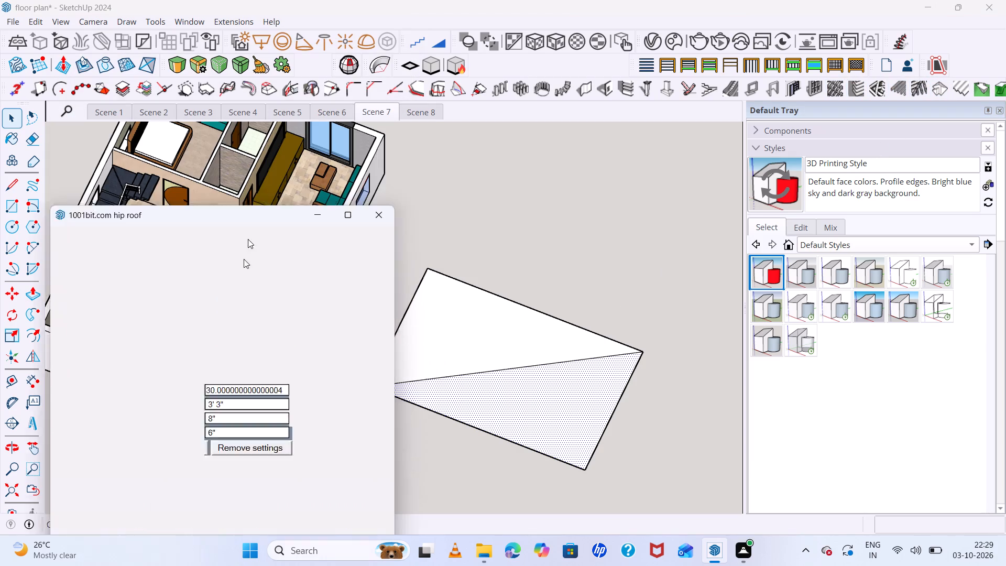
{"action": "left_click_drag", "start_coordinate": [244, 259], "coordinate": [291, 241]}
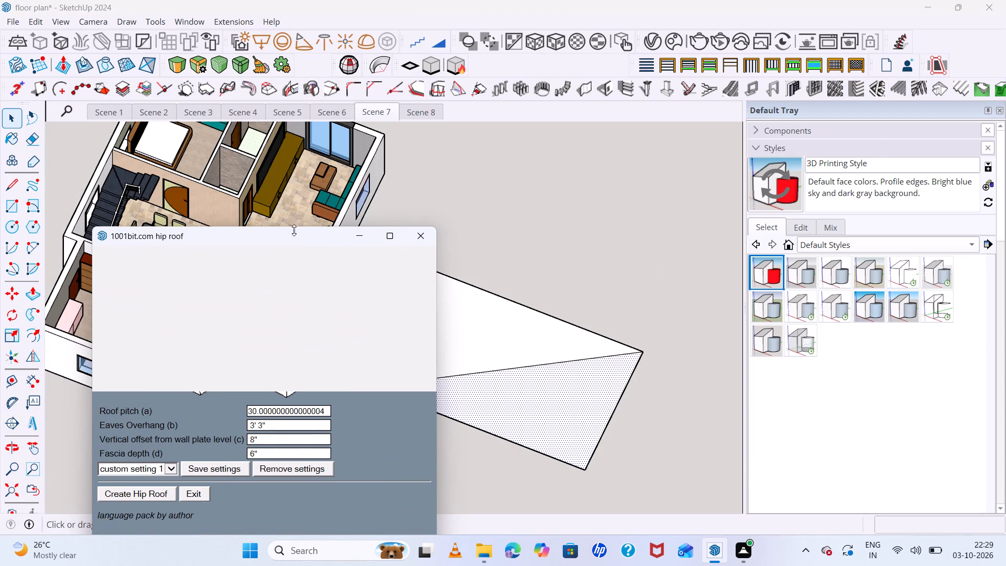
{"action": "left_click_drag", "start_coordinate": [291, 236], "coordinate": [235, 270]}
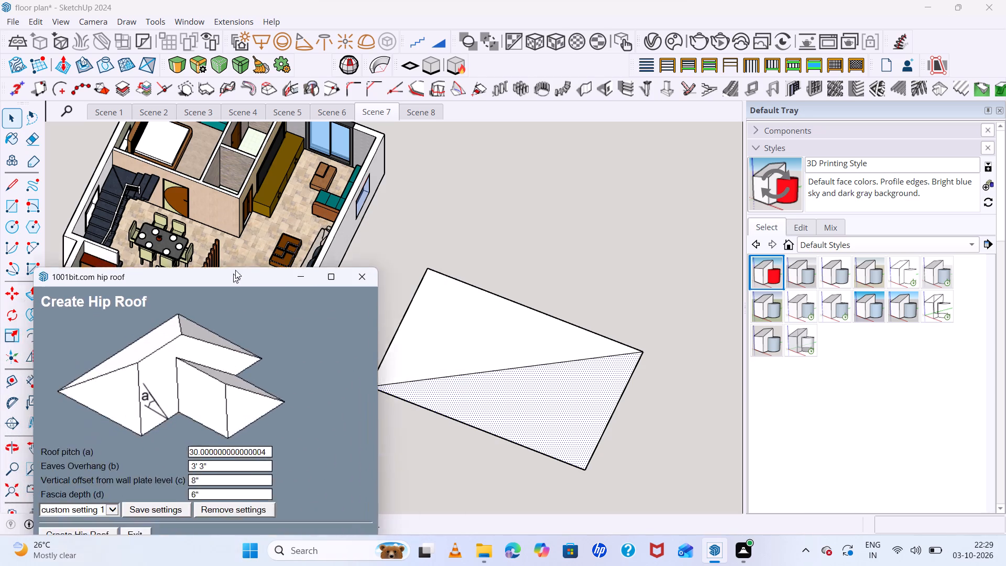
{"action": "left_click_drag", "start_coordinate": [235, 270], "coordinate": [318, 84]}
{"action": "left_click", "coordinate": [190, 341]}
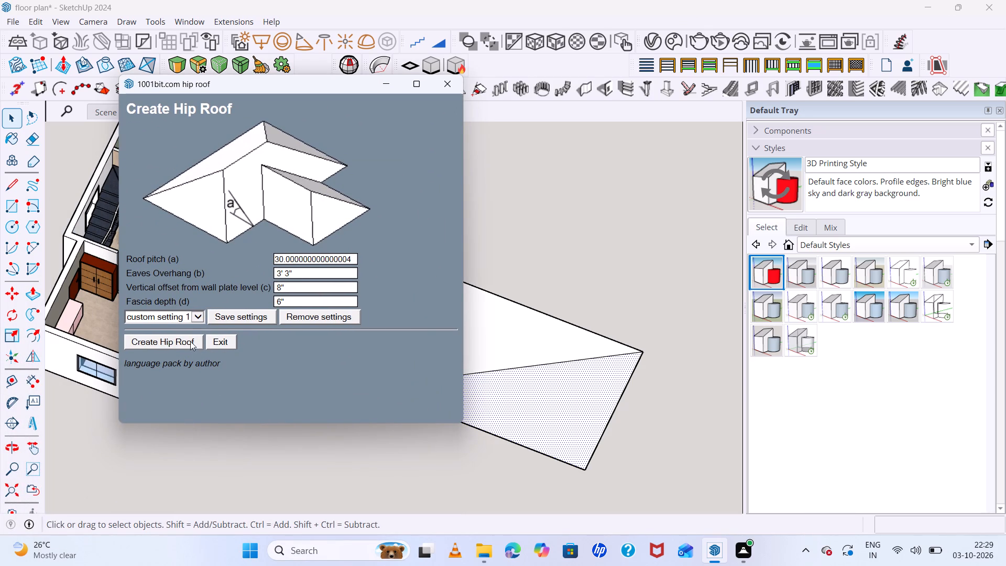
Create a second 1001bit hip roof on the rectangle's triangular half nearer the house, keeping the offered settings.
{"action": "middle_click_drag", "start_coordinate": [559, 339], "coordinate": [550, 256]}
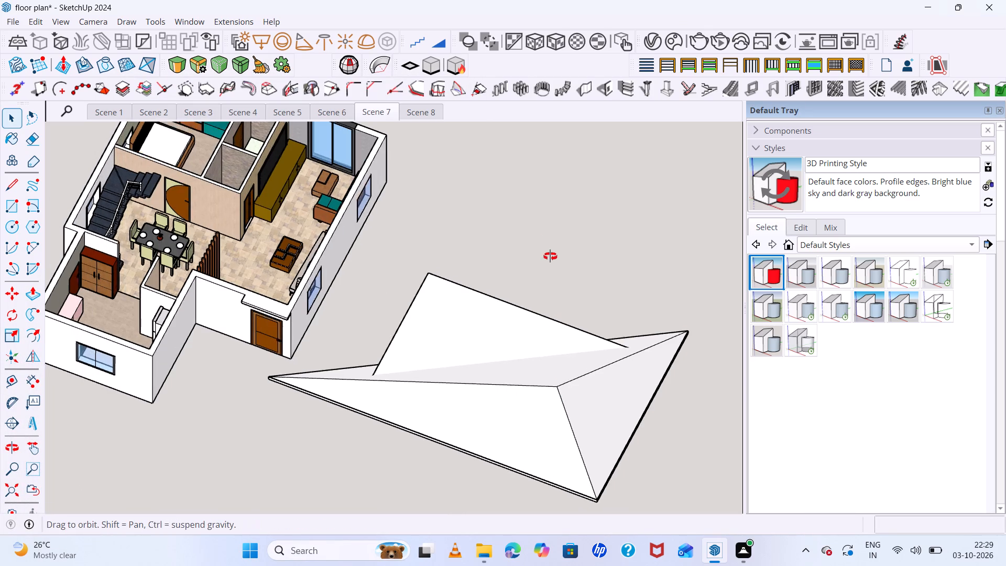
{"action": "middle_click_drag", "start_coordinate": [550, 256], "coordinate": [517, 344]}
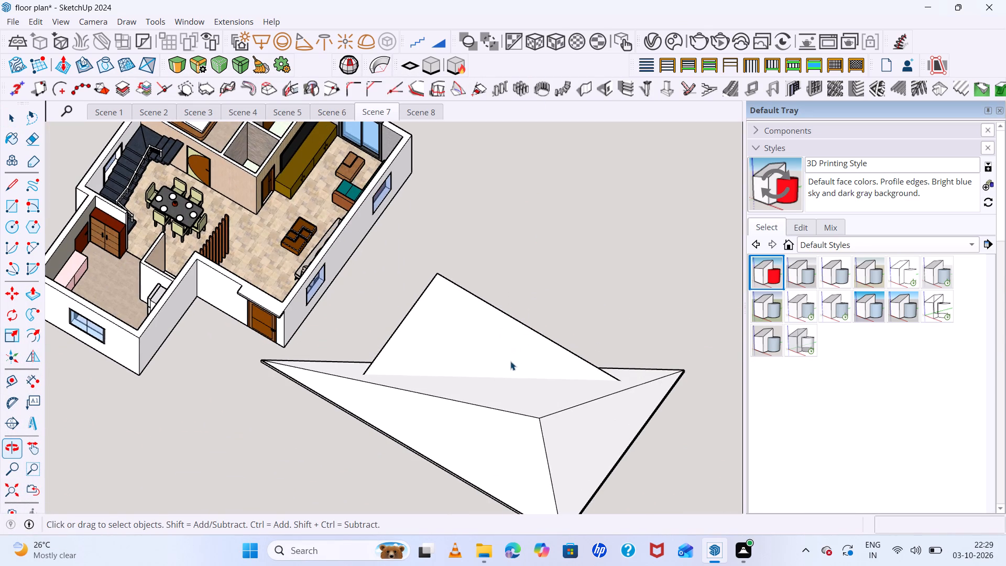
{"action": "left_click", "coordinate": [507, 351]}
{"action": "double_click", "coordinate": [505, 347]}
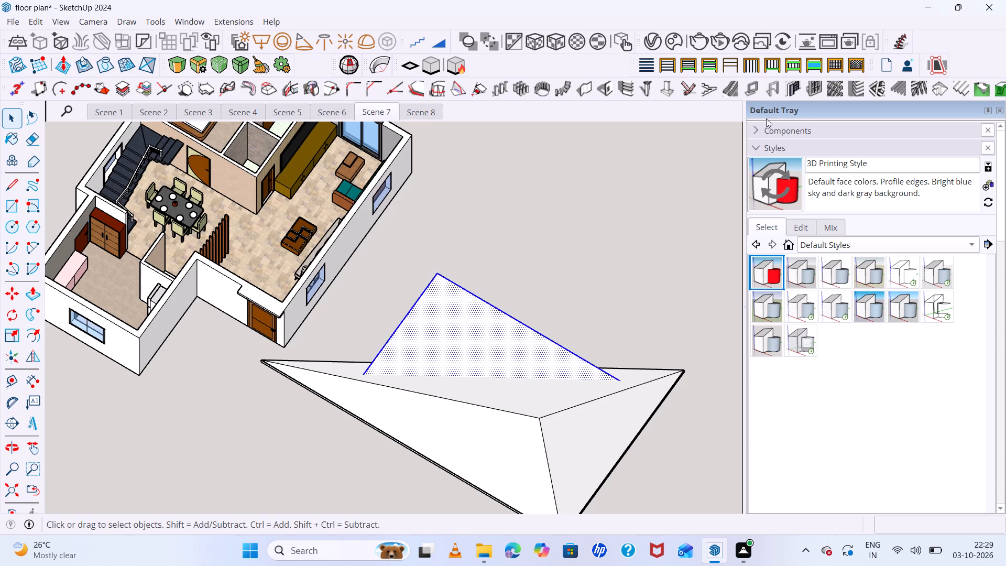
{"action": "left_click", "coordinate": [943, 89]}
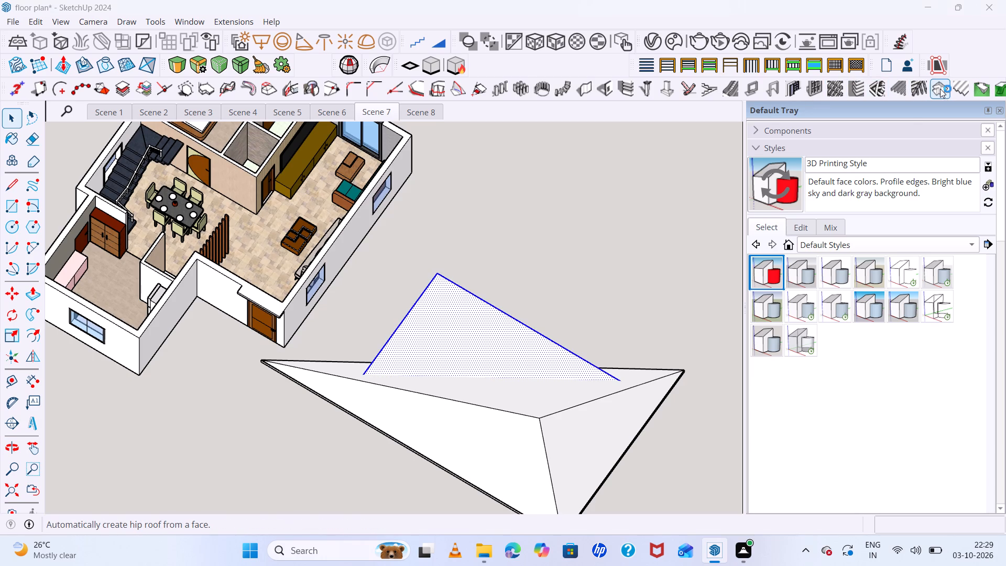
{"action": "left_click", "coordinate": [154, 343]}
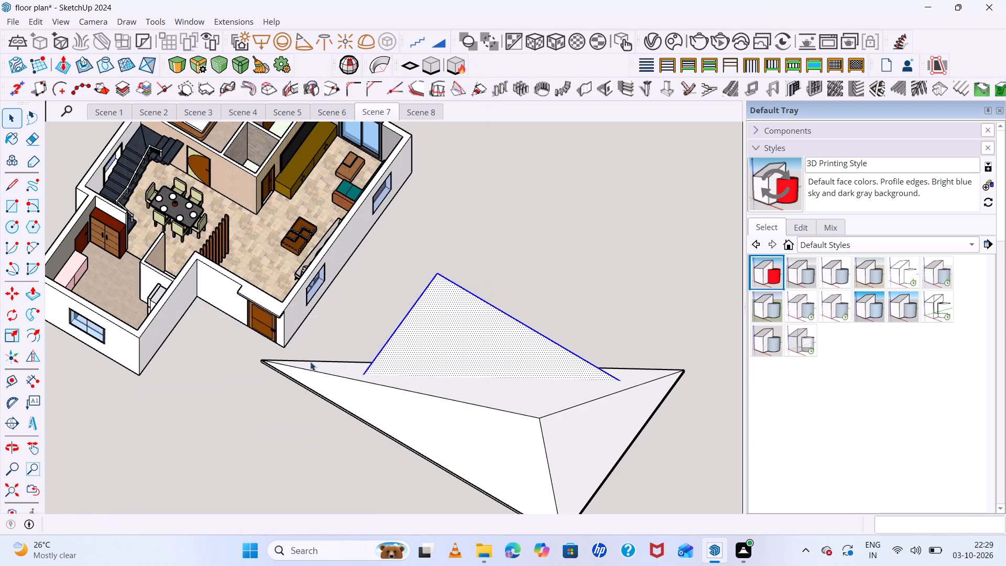
Examine the two overlapping hip roofs from the side, from underneath and from above.
{"action": "middle_click_drag", "start_coordinate": [470, 368], "coordinate": [456, 88]}
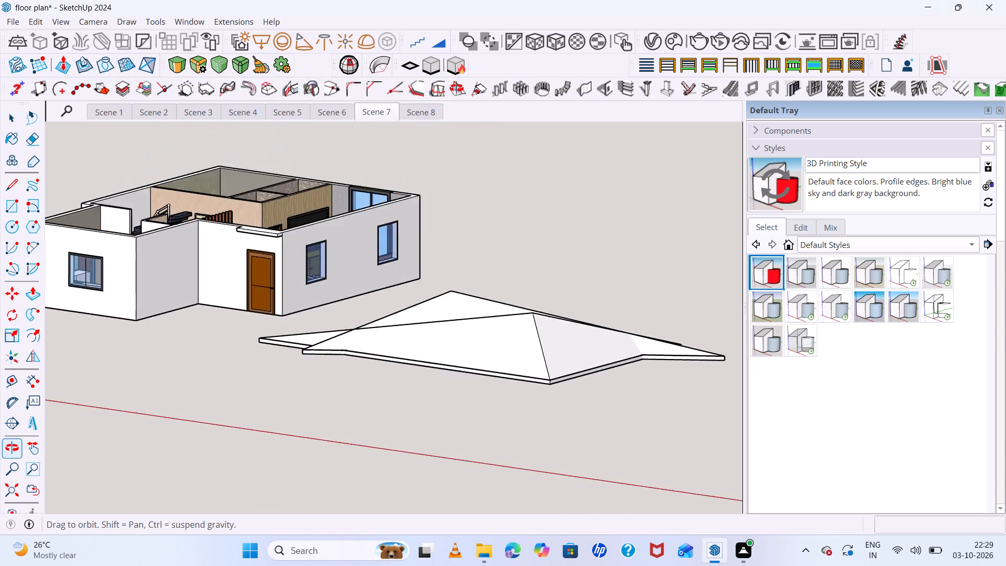
{"action": "middle_click_drag", "start_coordinate": [456, 88], "coordinate": [456, 70]}
{"action": "middle_click_drag", "start_coordinate": [535, 351], "coordinate": [407, 208]}
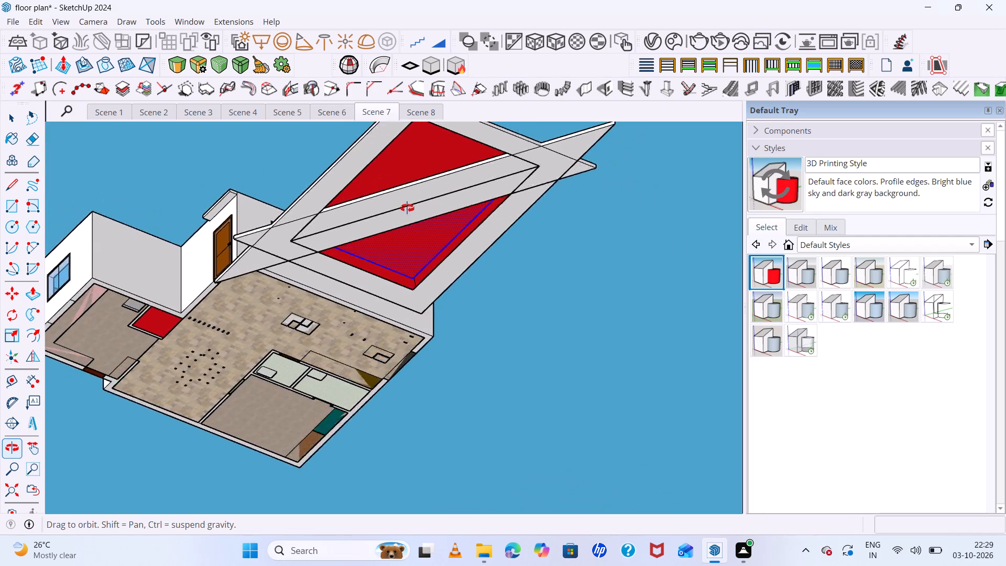
{"action": "middle_click_drag", "start_coordinate": [407, 208], "coordinate": [357, 516]}
{"action": "scroll", "coordinate": [356, 495], "scroll_direction": "up", "scroll_amount": 1}
{"action": "scroll", "coordinate": [353, 433], "scroll_direction": "down", "scroll_amount": 6}
{"action": "middle_click_drag", "start_coordinate": [354, 438], "coordinate": [404, 481]}
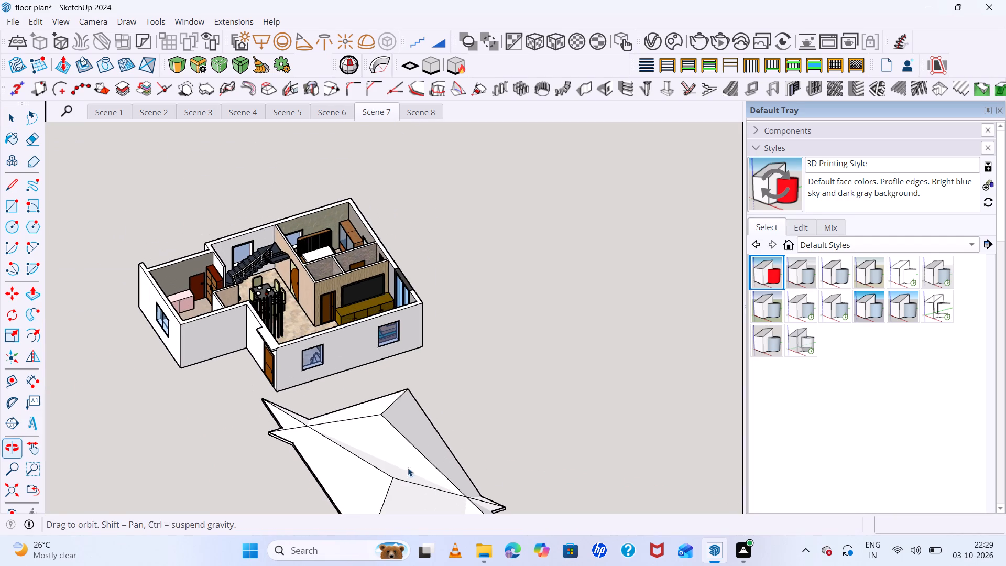
Delete both hip roofs and the two triangular faces of the rectangle beneath them.
{"action": "left_click_drag", "start_coordinate": [426, 379], "coordinate": [365, 467]}
{"action": "left_click", "coordinate": [362, 469]}
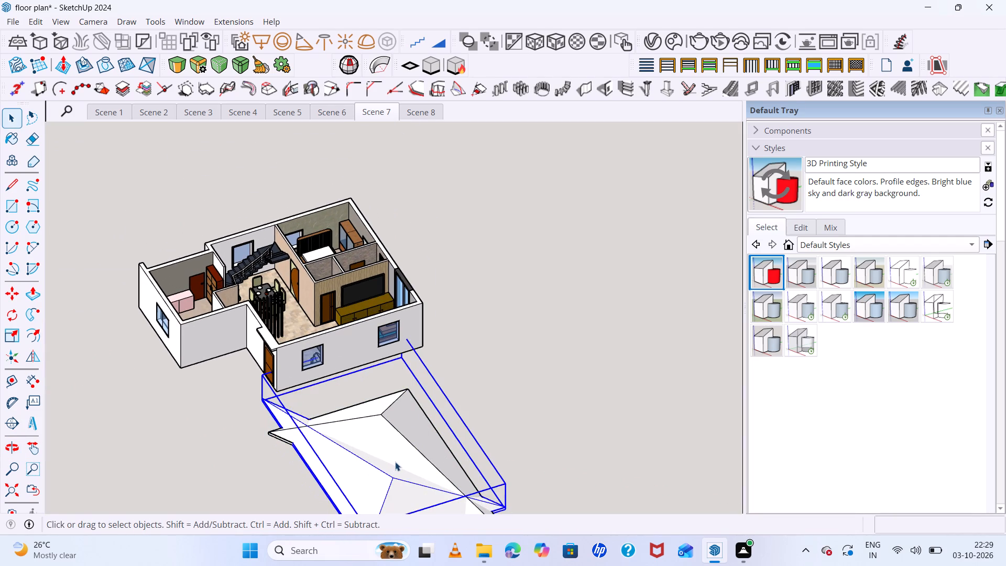
{"action": "left_click", "coordinate": [395, 462]}
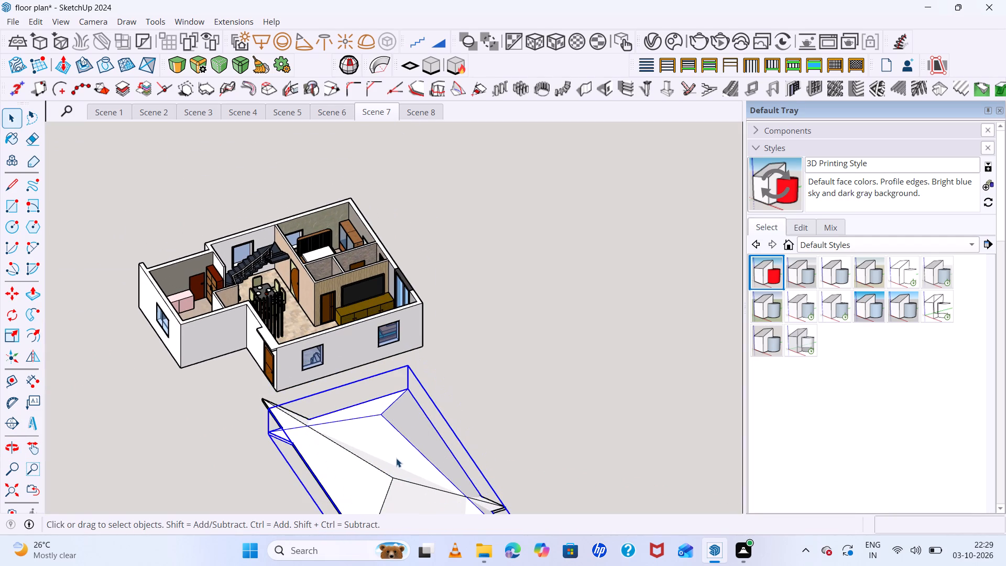
{"action": "key", "text": "Delete"}
{"action": "left_click", "coordinate": [397, 446]}
{"action": "key", "text": "Delete"}
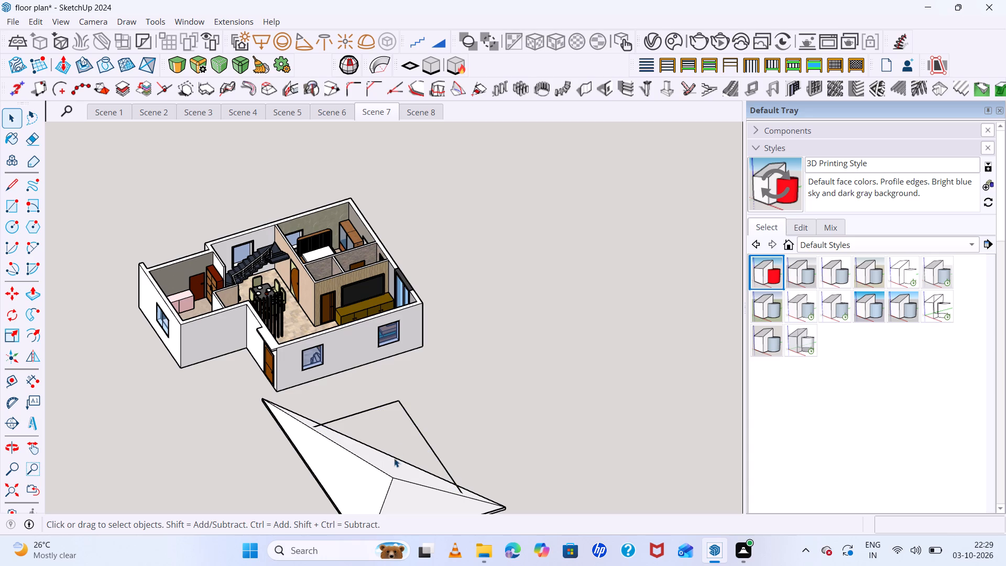
{"action": "left_click", "coordinate": [386, 481]}
{"action": "key", "text": "Delete"}
{"action": "left_click", "coordinate": [391, 476]}
{"action": "key", "text": "Delete"}
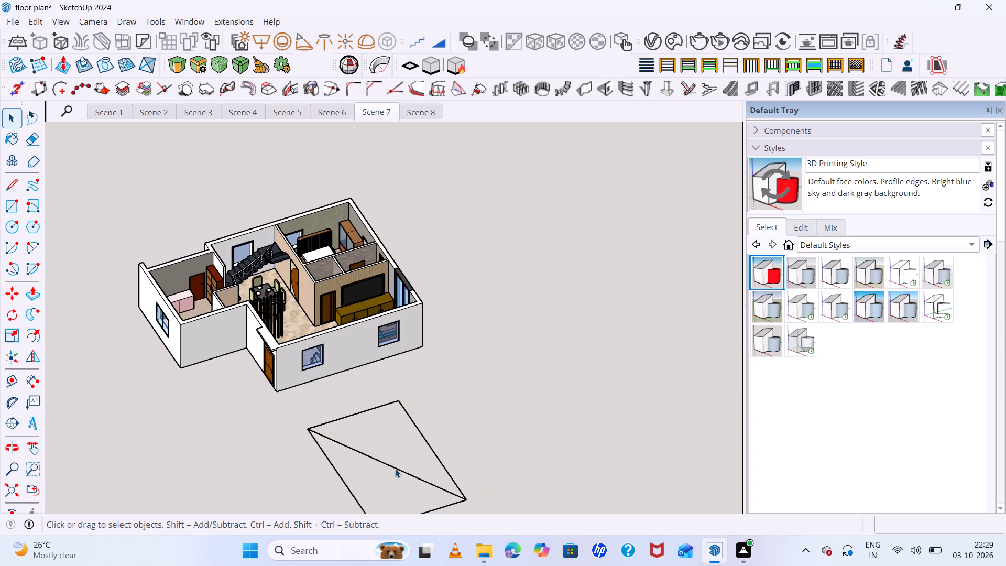
Delete the remaining rectangle outline and diagonal edges from the ground beside the house.
{"action": "left_click_drag", "start_coordinate": [426, 407], "coordinate": [373, 475]}
{"action": "key", "text": "Delete"}
{"action": "left_click_drag", "start_coordinate": [369, 486], "coordinate": [340, 507]}
{"action": "key", "text": "Delete"}
{"action": "scroll", "coordinate": [424, 458], "scroll_direction": "down", "scroll_amount": 5}
{"action": "left_click_drag", "start_coordinate": [423, 484], "coordinate": [420, 506]}
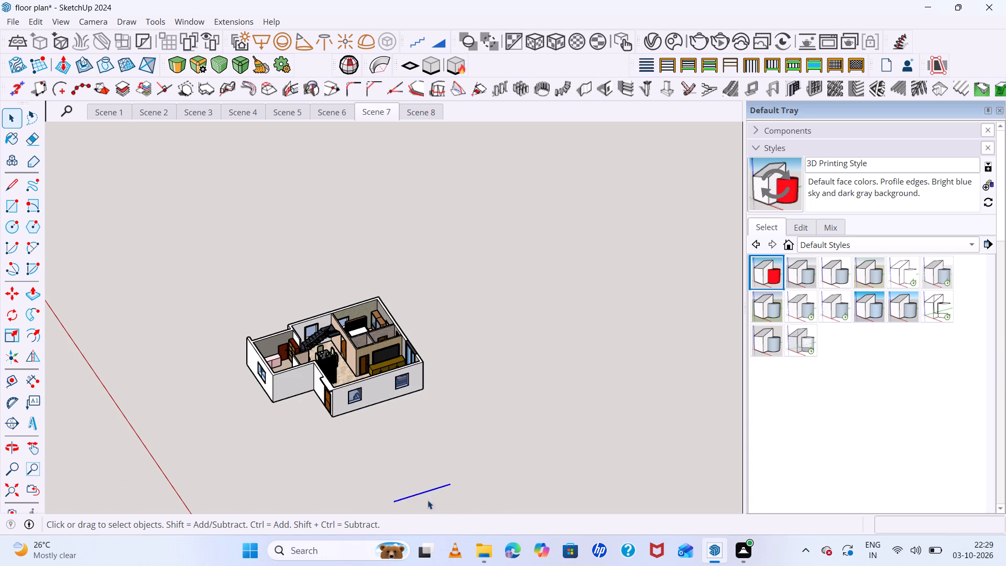
{"action": "key", "text": "Delete"}
Examine the furnished house from overhead, covering the bedroom, stairs, dining area and living room.
{"action": "scroll", "coordinate": [392, 448], "scroll_direction": "down", "scroll_amount": 5}
{"action": "middle_click_drag", "start_coordinate": [390, 457], "coordinate": [460, 483]}
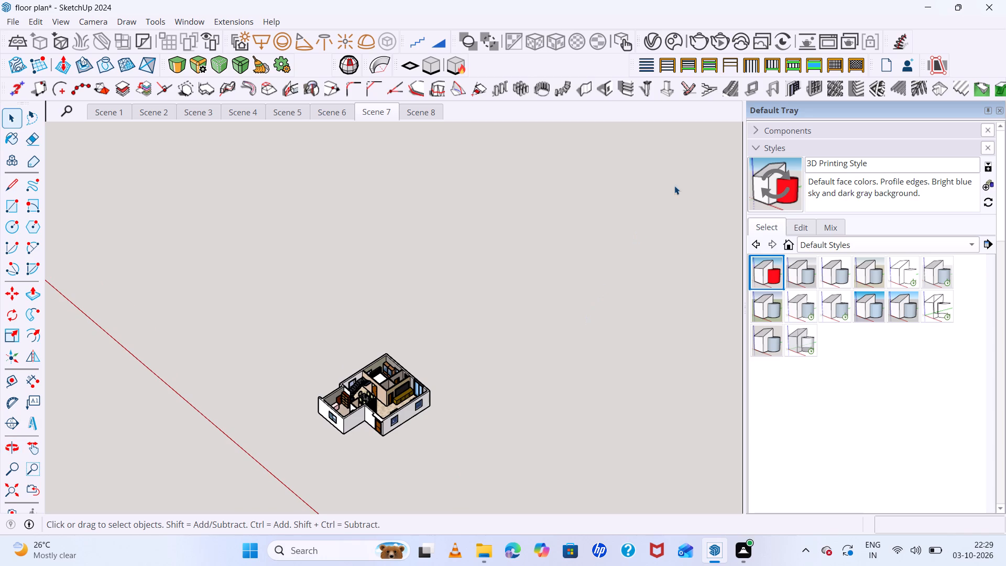
{"action": "middle_click_drag", "start_coordinate": [285, 337], "coordinate": [389, 378]}
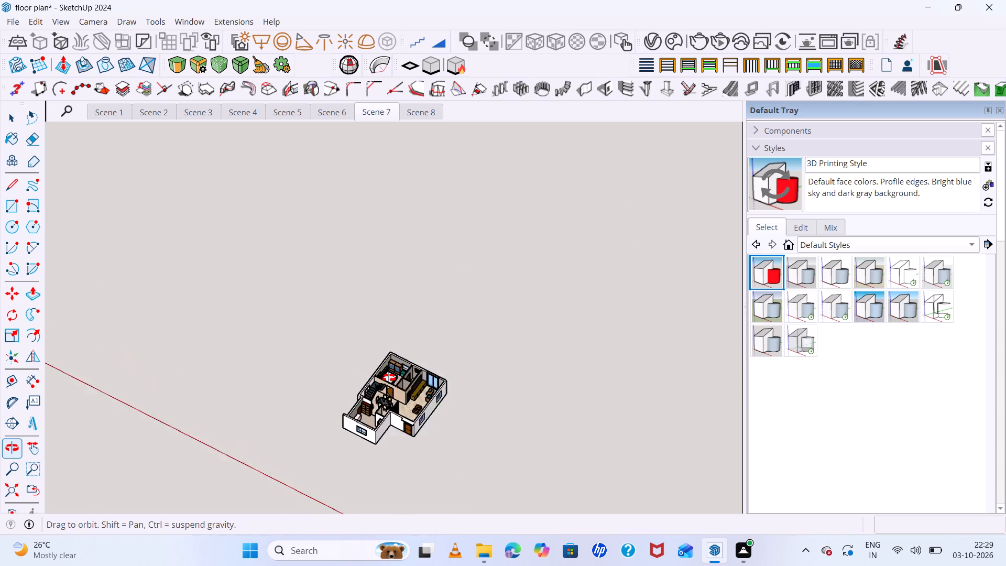
{"action": "middle_click_drag", "start_coordinate": [389, 378], "coordinate": [461, 388]}
{"action": "scroll", "coordinate": [321, 304], "scroll_direction": "up", "scroll_amount": 6}
{"action": "scroll", "coordinate": [286, 292], "scroll_direction": "down", "scroll_amount": 7}
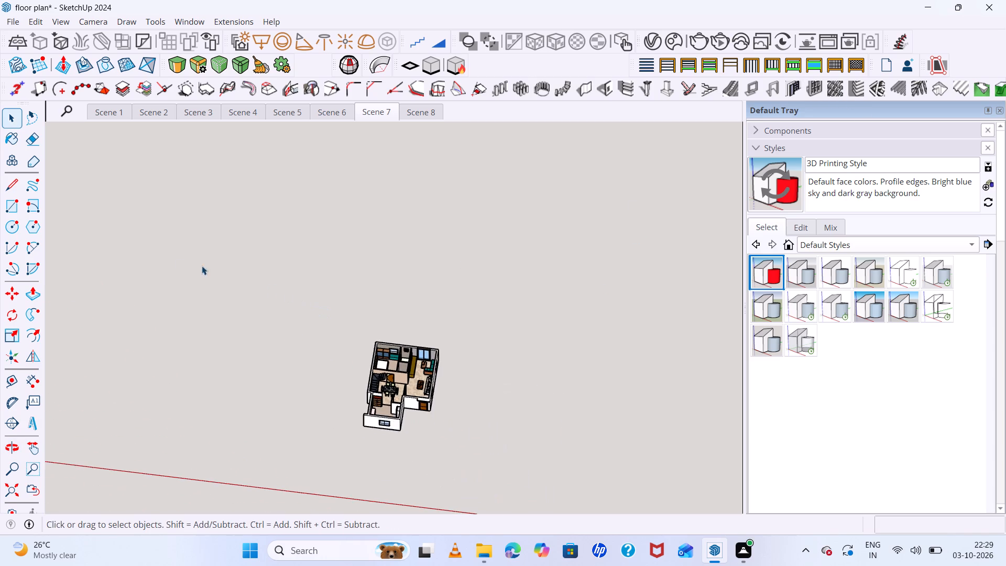
{"action": "scroll", "coordinate": [615, 385], "scroll_direction": "up", "scroll_amount": 6}
{"action": "scroll", "coordinate": [484, 364], "scroll_direction": "up", "scroll_amount": 4}
{"action": "middle_click_drag", "start_coordinate": [476, 380], "coordinate": [482, 422]}
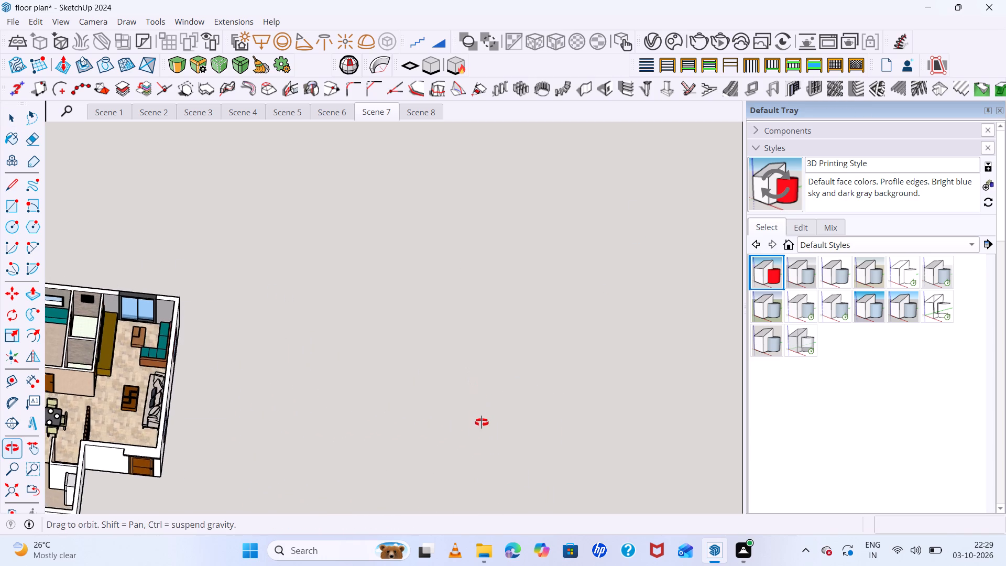
{"action": "middle_click_drag", "start_coordinate": [482, 422], "coordinate": [482, 423]}
{"action": "scroll", "coordinate": [482, 410], "scroll_direction": "up", "scroll_amount": 1}
{"action": "scroll", "coordinate": [493, 362], "scroll_direction": "down", "scroll_amount": 7}
{"action": "scroll", "coordinate": [493, 361], "scroll_direction": "up", "scroll_amount": 6}
{"action": "scroll", "coordinate": [493, 364], "scroll_direction": "down", "scroll_amount": 4}
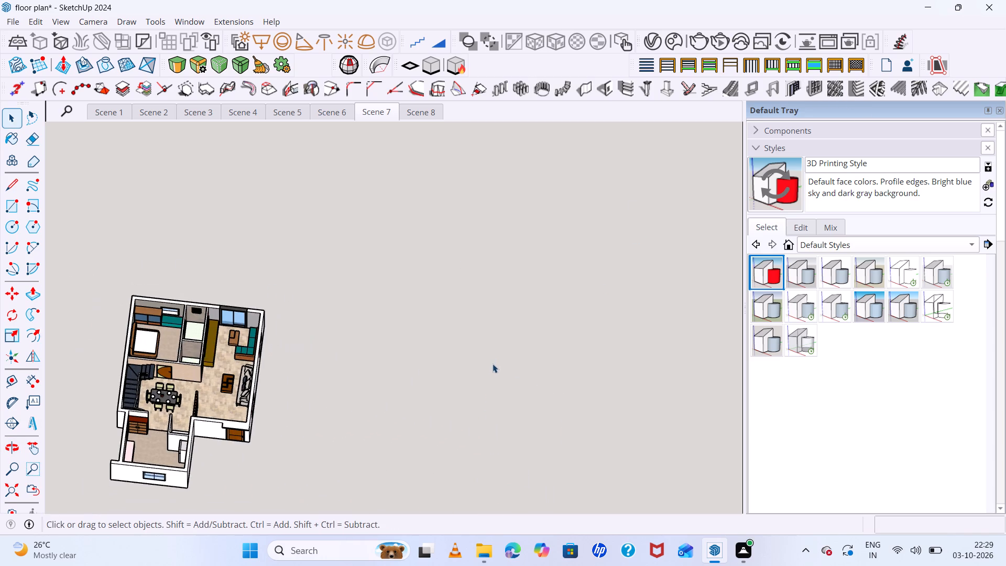
{"action": "scroll", "coordinate": [304, 424], "scroll_direction": "up", "scroll_amount": 4}
{"action": "middle_click_drag", "start_coordinate": [291, 433], "coordinate": [301, 456]}
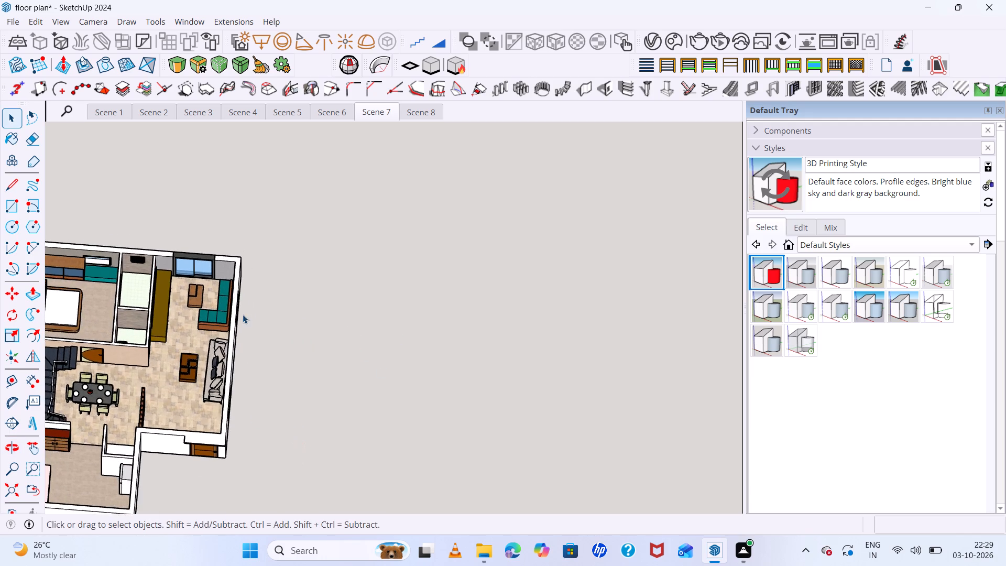
{"action": "scroll", "coordinate": [243, 314], "scroll_direction": "down", "scroll_amount": 6}
{"action": "scroll", "coordinate": [184, 368], "scroll_direction": "up", "scroll_amount": 5}
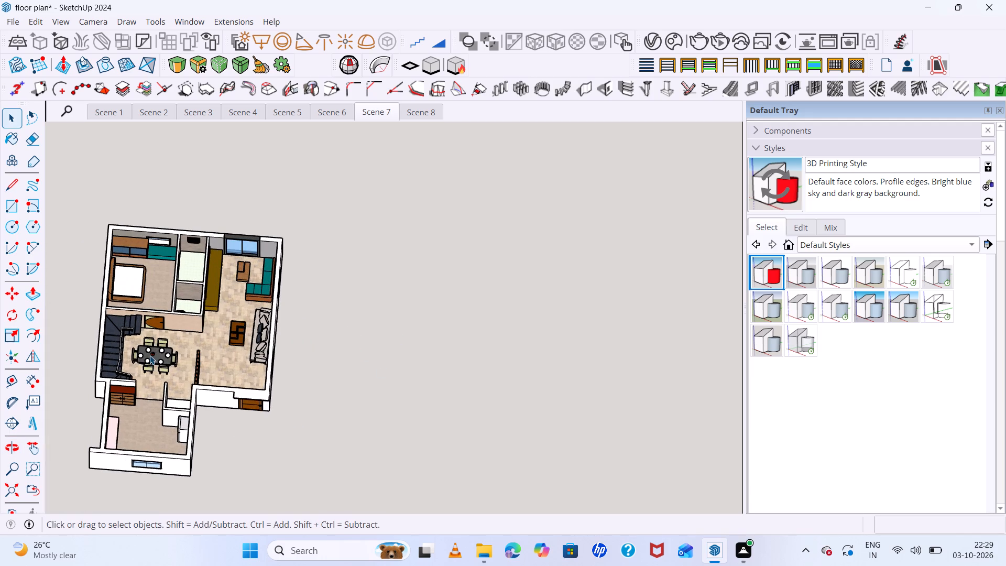
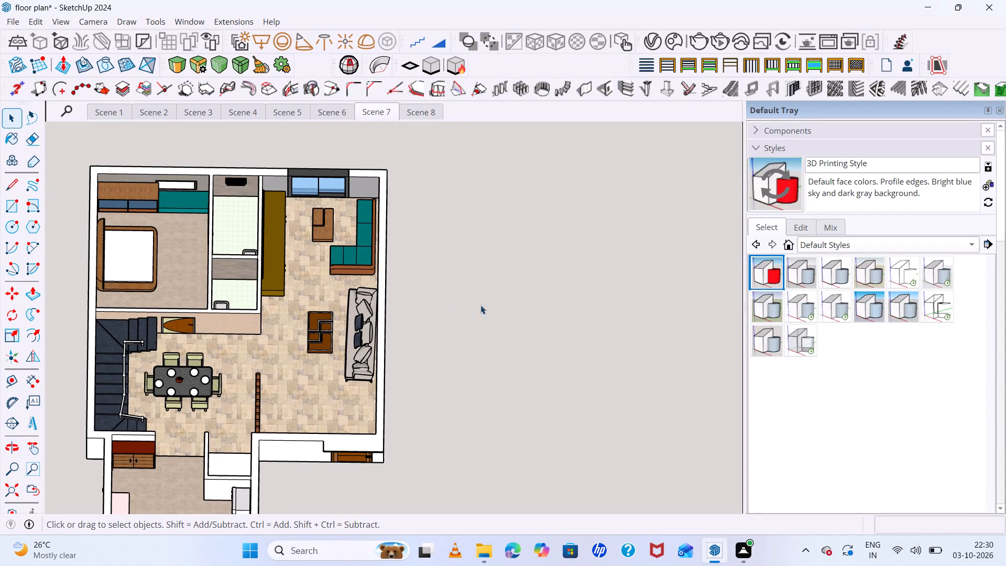
Draw a rectangle about 17' 2" by 3' 9" on the ground beside the house.
{"action": "key", "text": "r"}
{"action": "left_click", "coordinate": [473, 276]}
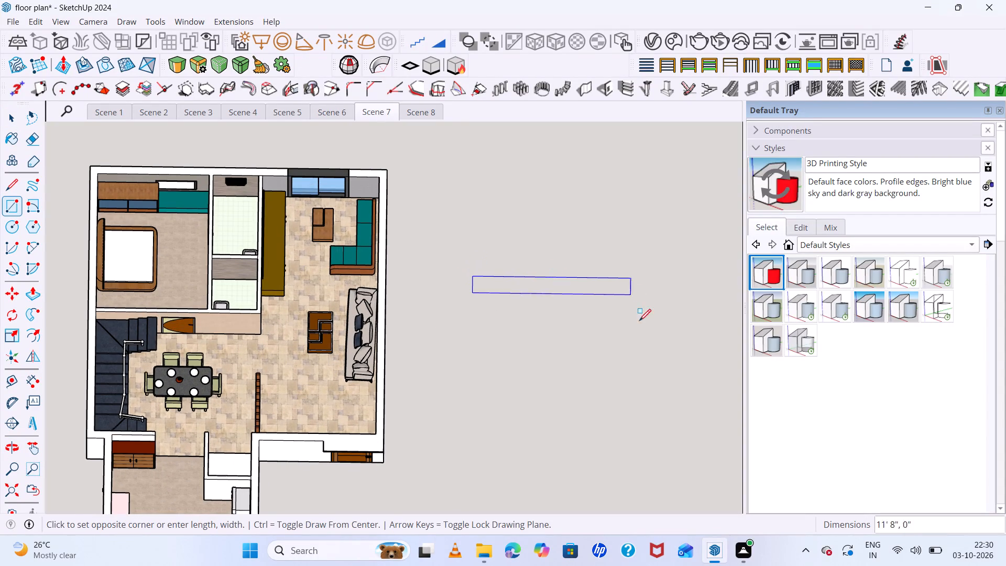
{"action": "left_click", "coordinate": [647, 316]}
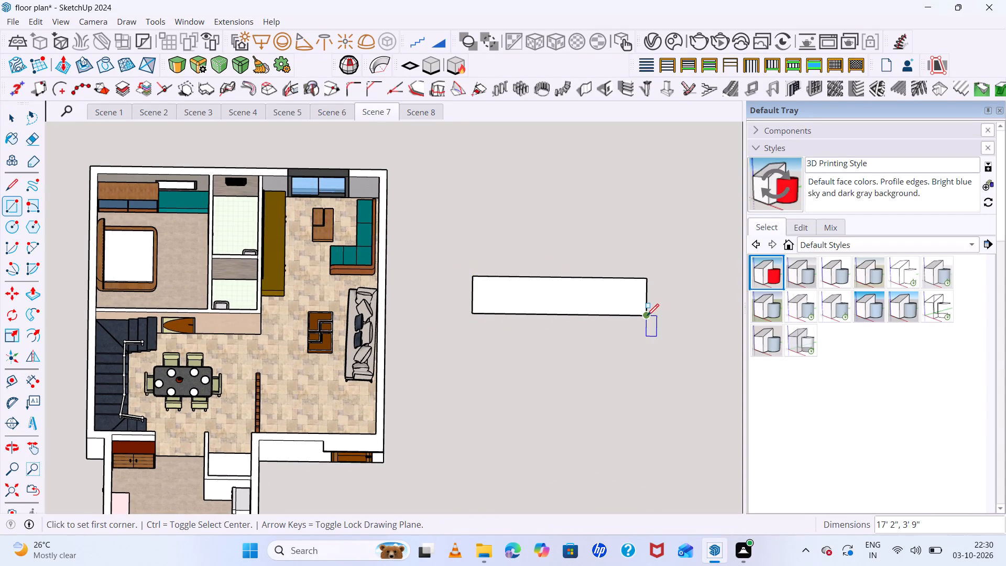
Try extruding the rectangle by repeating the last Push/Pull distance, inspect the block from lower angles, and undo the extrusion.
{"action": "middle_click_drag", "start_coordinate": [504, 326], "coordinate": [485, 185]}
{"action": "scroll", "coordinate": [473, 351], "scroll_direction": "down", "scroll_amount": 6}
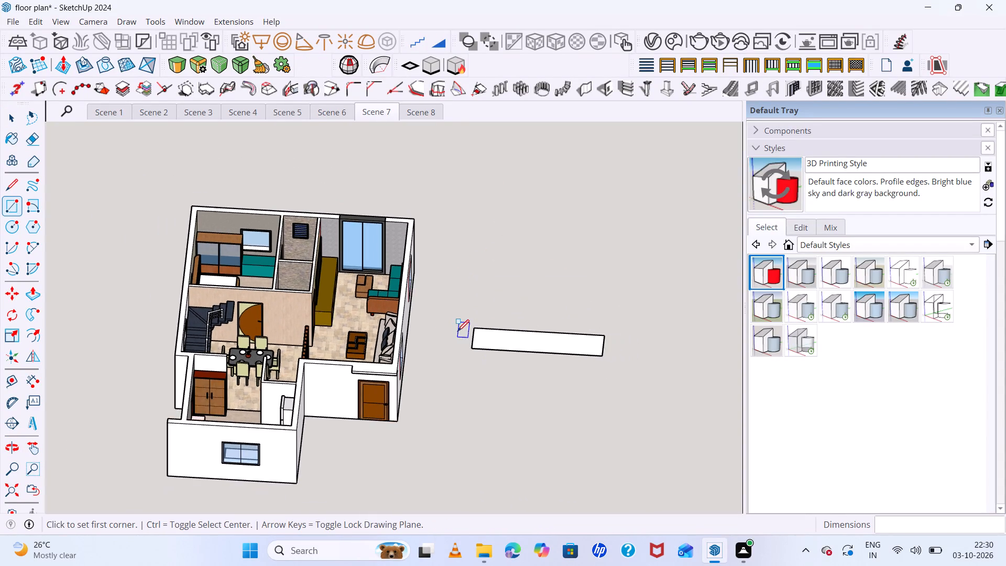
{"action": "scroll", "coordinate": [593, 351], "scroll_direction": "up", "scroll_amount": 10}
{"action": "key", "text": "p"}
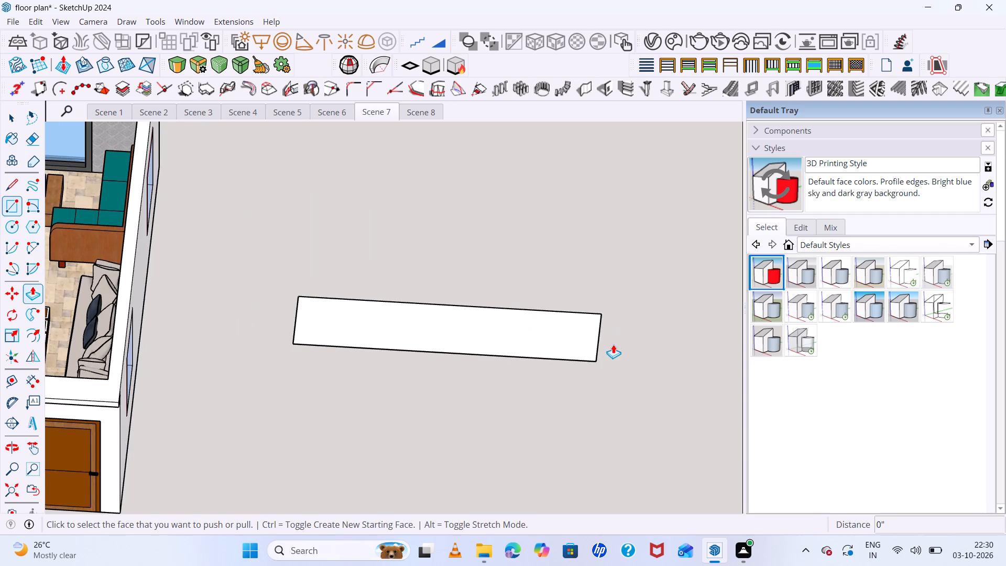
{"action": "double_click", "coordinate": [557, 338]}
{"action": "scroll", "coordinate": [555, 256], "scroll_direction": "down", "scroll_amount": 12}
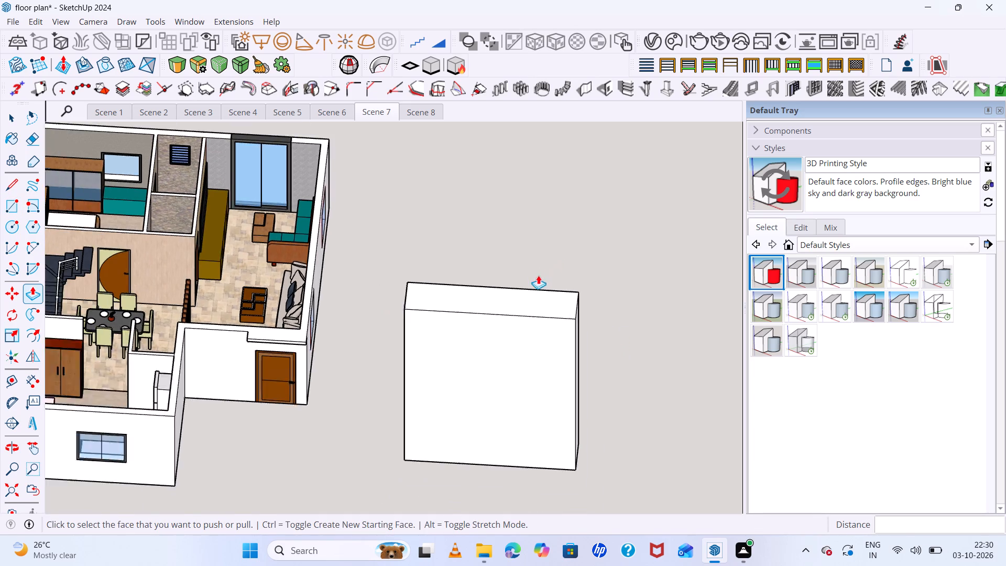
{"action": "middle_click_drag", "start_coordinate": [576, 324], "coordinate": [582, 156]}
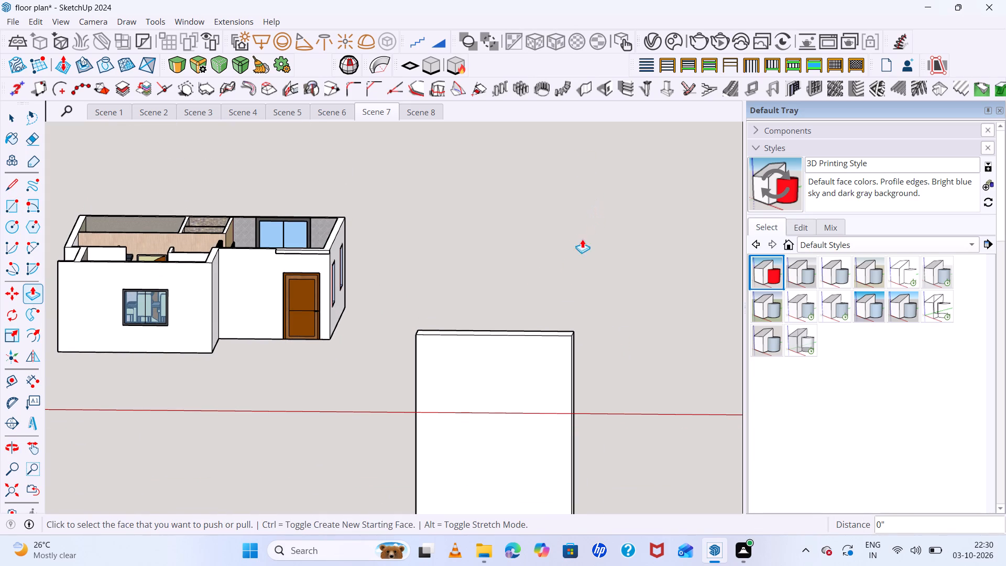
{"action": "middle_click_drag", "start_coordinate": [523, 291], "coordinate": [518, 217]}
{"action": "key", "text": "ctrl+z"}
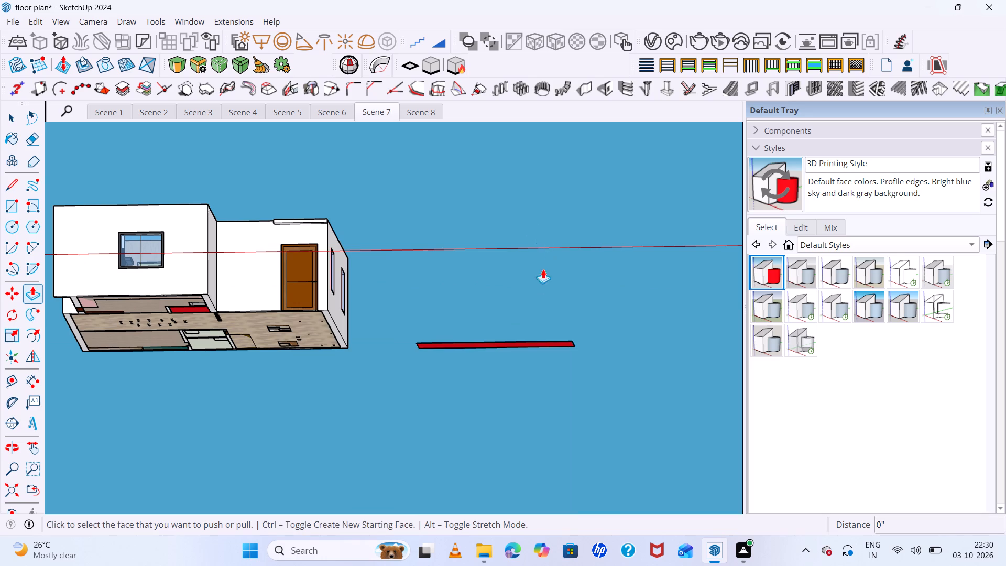
Extrude the rectangle upward about 17' 6" into a thick wall block.
{"action": "middle_click_drag", "start_coordinate": [507, 297], "coordinate": [508, 427]}
{"action": "scroll", "coordinate": [523, 326], "scroll_direction": "up", "scroll_amount": 1}
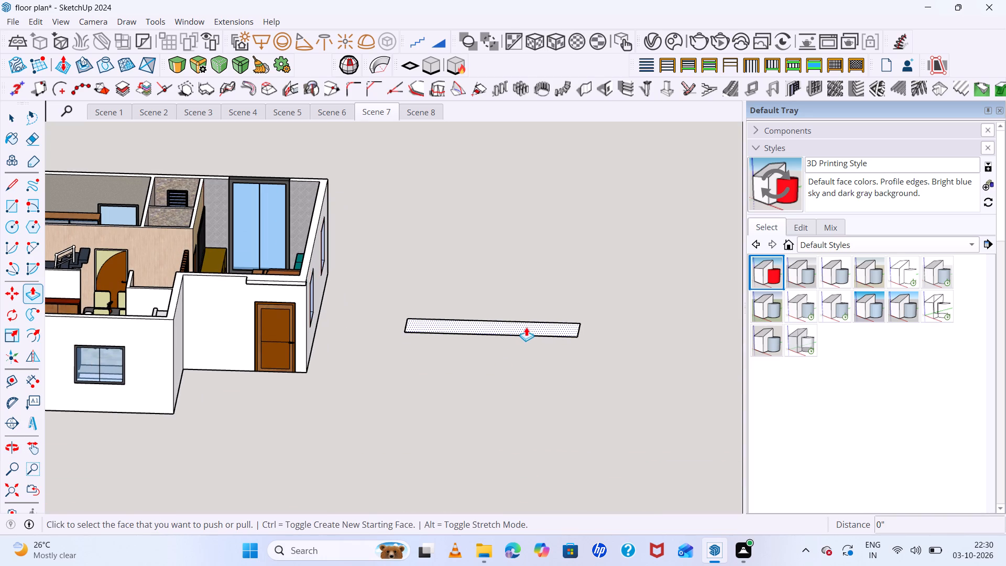
{"action": "left_click", "coordinate": [526, 327]}
{"action": "left_click", "coordinate": [552, 329]}
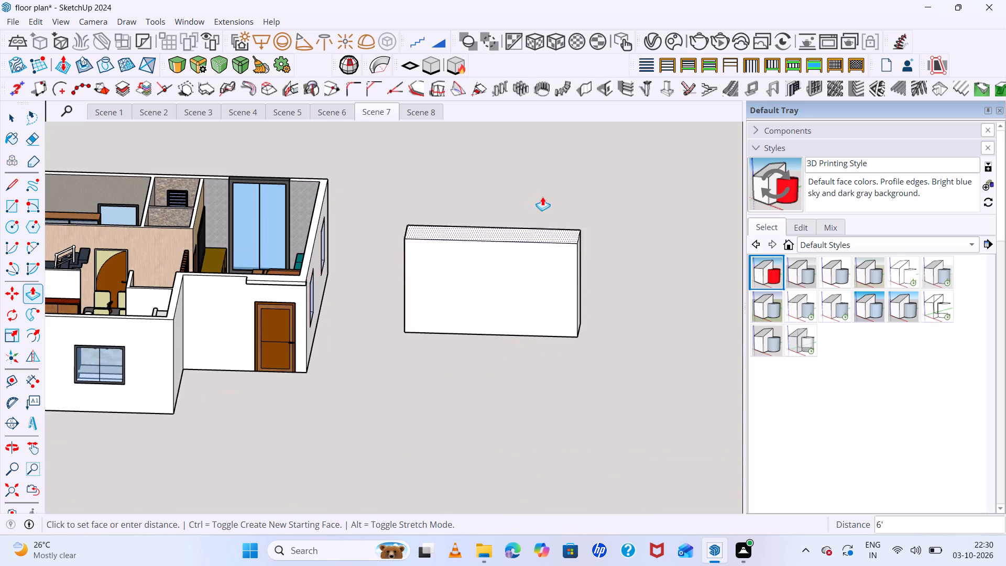
{"action": "scroll", "coordinate": [542, 187], "scroll_direction": "down", "scroll_amount": 3}
{"action": "left_click", "coordinate": [546, 170]}
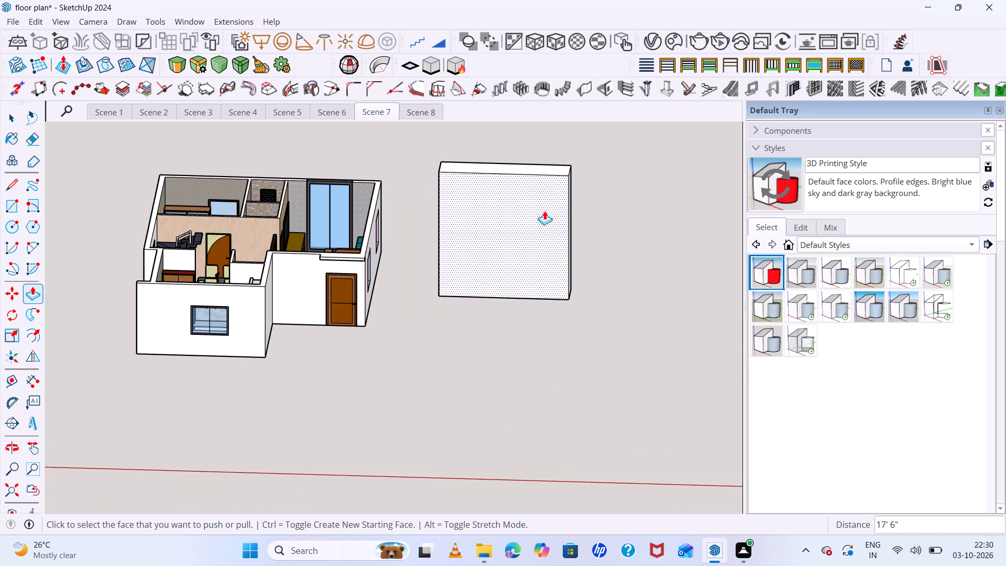
Make the whole wall block a group, then open it for editing and leave it again.
{"action": "key", "text": "space"}
{"action": "triple_click", "coordinate": [545, 254]}
{"action": "right_click", "coordinate": [545, 254]}
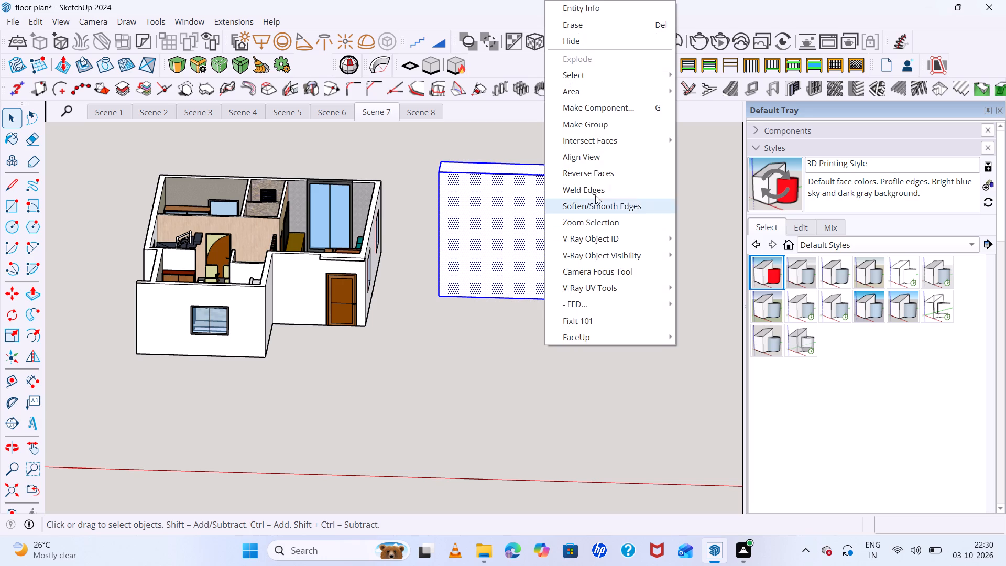
{"action": "left_click", "coordinate": [591, 126]}
{"action": "double_click", "coordinate": [505, 265]}
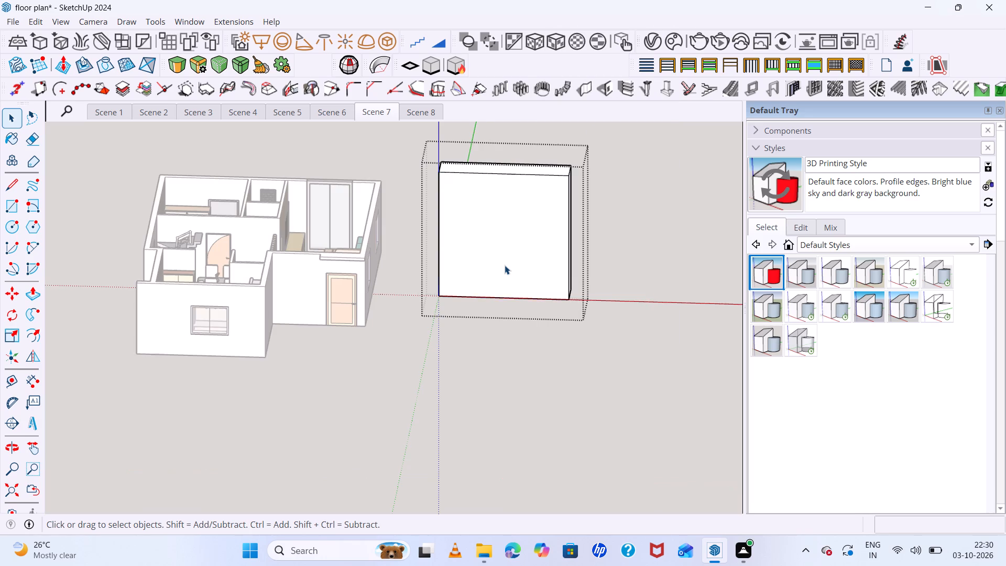
{"action": "left_click", "coordinate": [594, 239]}
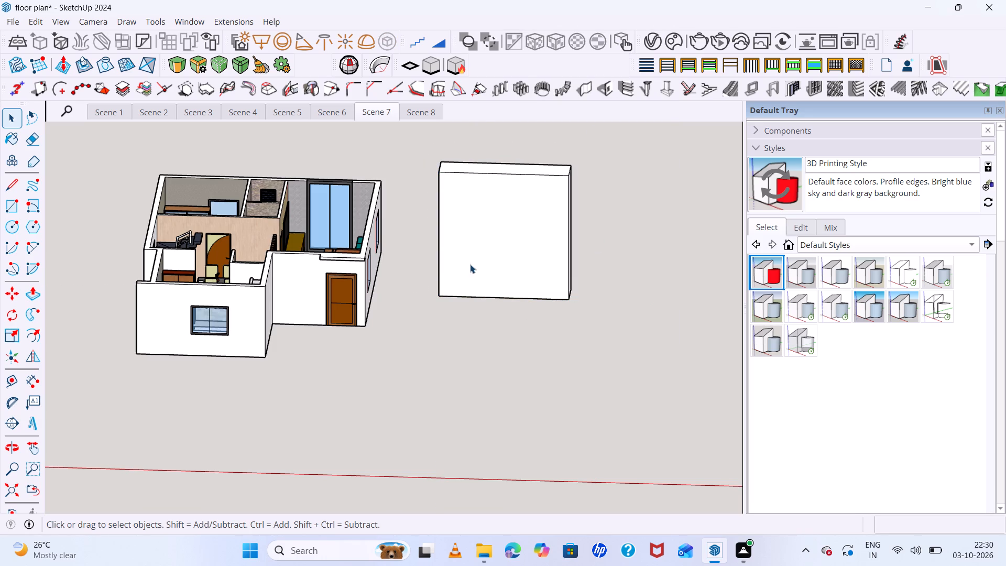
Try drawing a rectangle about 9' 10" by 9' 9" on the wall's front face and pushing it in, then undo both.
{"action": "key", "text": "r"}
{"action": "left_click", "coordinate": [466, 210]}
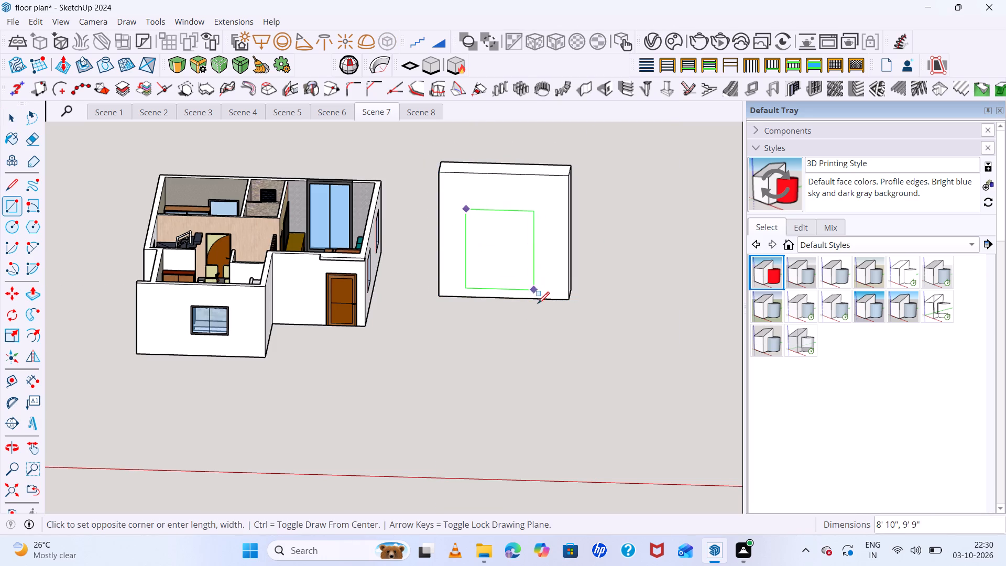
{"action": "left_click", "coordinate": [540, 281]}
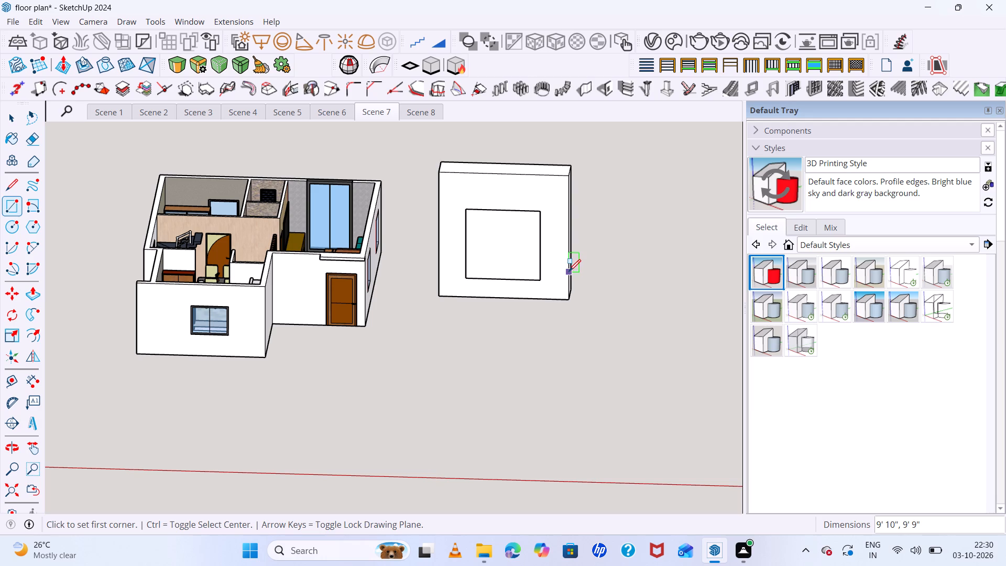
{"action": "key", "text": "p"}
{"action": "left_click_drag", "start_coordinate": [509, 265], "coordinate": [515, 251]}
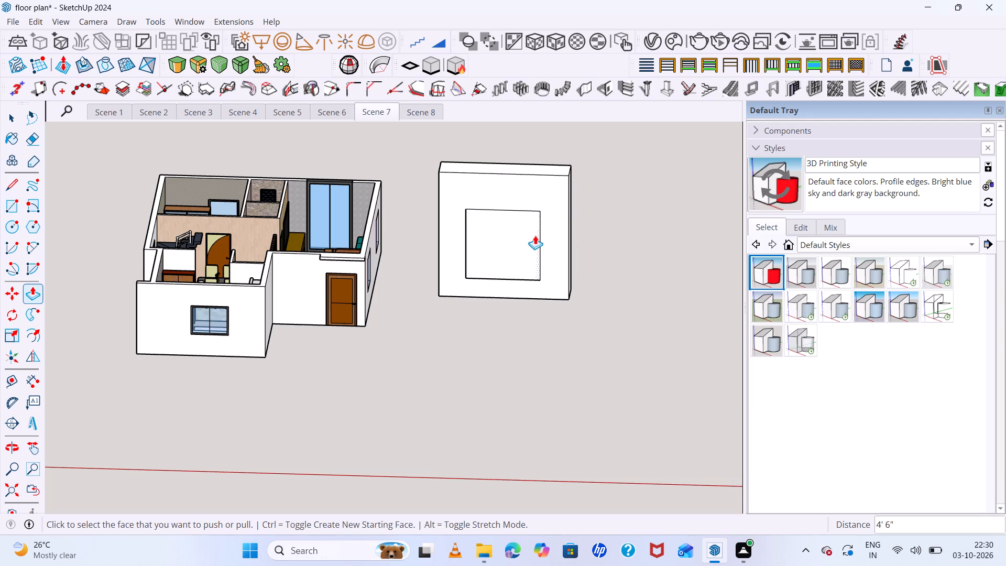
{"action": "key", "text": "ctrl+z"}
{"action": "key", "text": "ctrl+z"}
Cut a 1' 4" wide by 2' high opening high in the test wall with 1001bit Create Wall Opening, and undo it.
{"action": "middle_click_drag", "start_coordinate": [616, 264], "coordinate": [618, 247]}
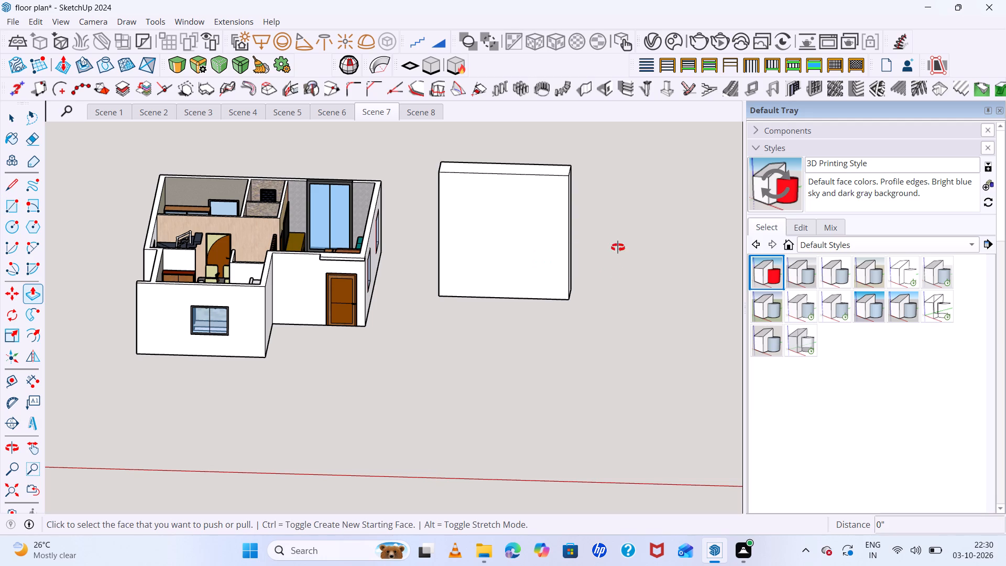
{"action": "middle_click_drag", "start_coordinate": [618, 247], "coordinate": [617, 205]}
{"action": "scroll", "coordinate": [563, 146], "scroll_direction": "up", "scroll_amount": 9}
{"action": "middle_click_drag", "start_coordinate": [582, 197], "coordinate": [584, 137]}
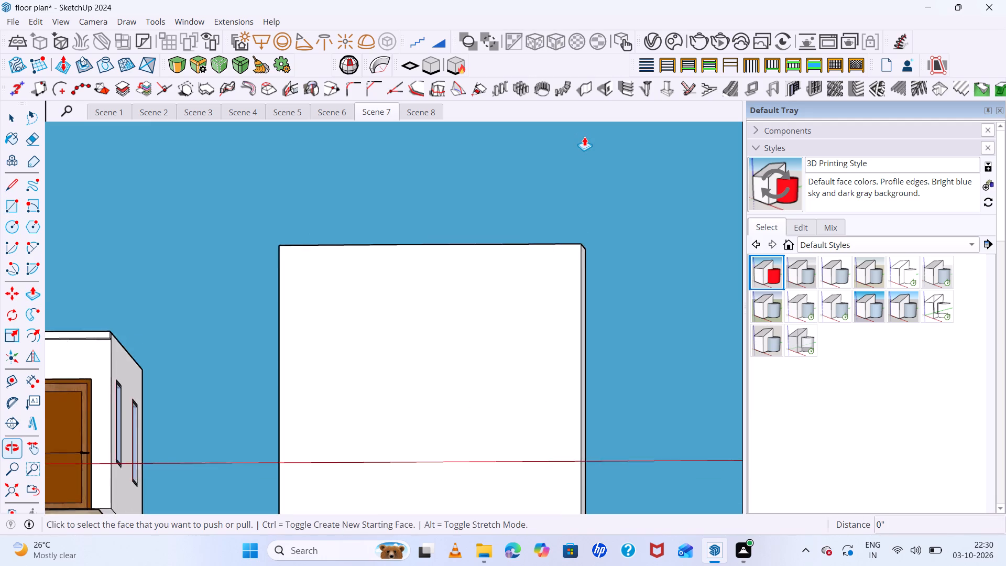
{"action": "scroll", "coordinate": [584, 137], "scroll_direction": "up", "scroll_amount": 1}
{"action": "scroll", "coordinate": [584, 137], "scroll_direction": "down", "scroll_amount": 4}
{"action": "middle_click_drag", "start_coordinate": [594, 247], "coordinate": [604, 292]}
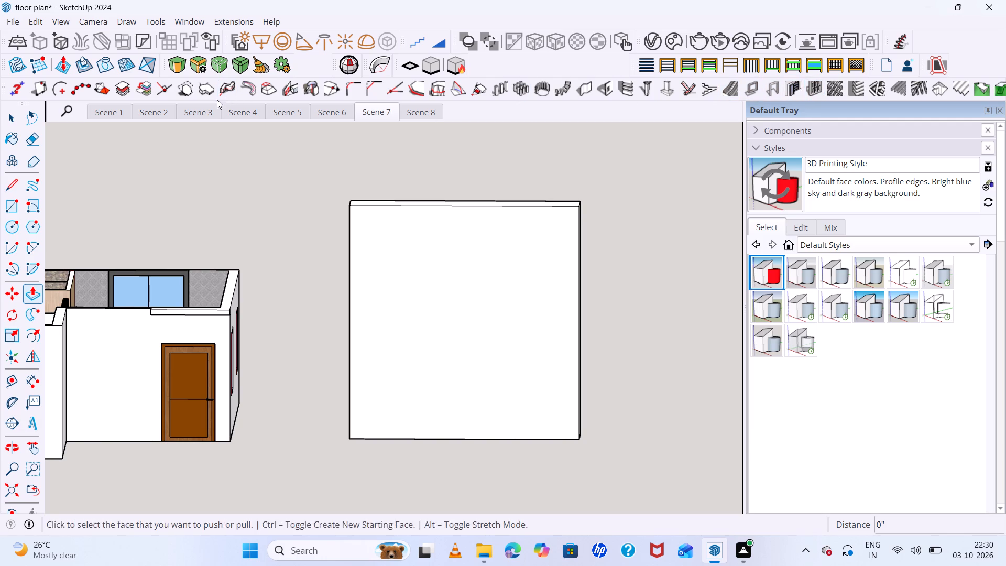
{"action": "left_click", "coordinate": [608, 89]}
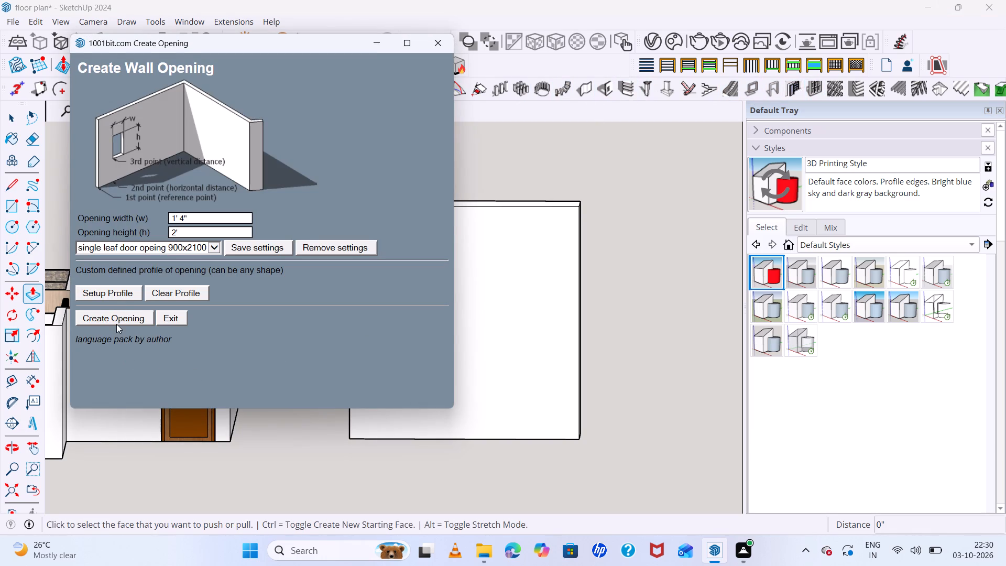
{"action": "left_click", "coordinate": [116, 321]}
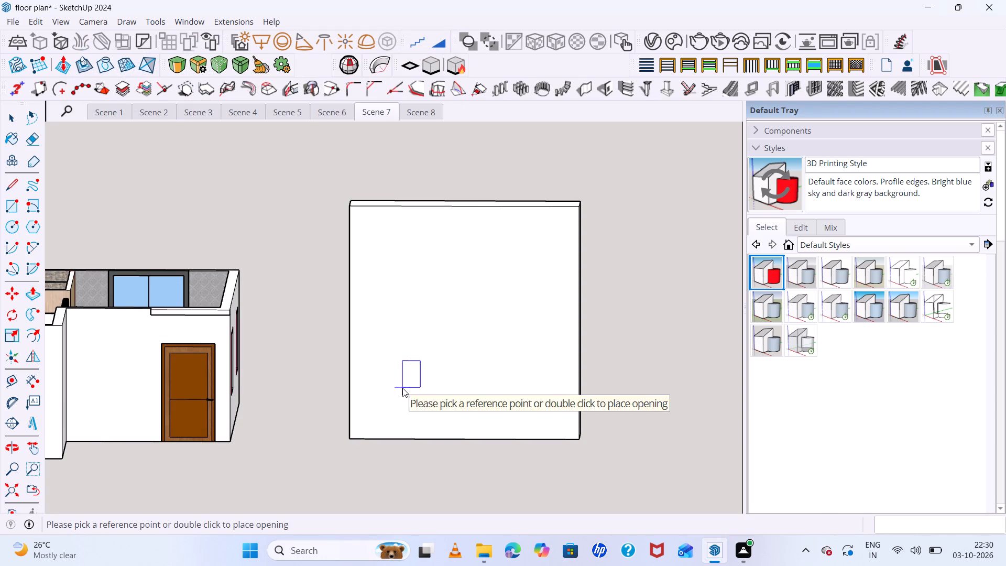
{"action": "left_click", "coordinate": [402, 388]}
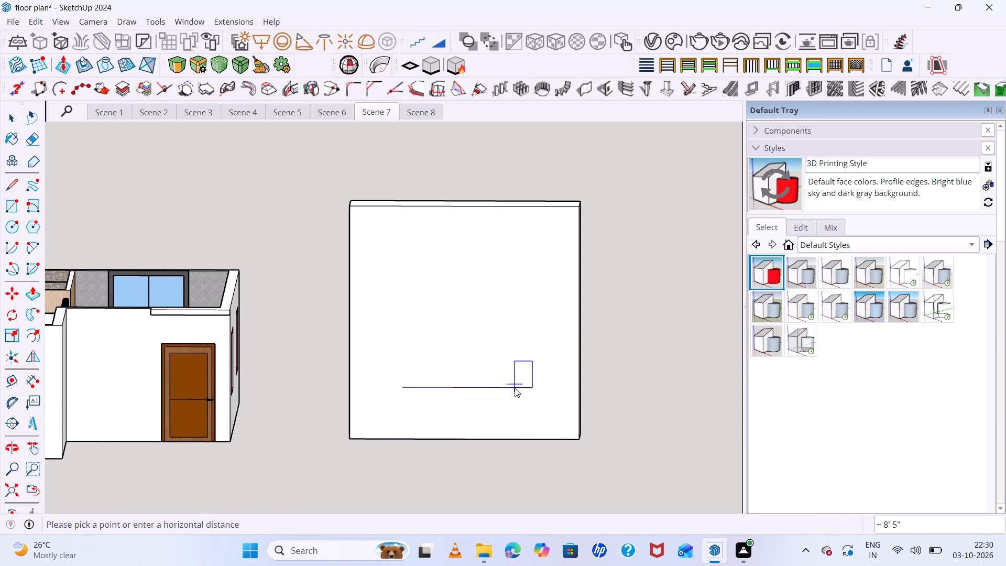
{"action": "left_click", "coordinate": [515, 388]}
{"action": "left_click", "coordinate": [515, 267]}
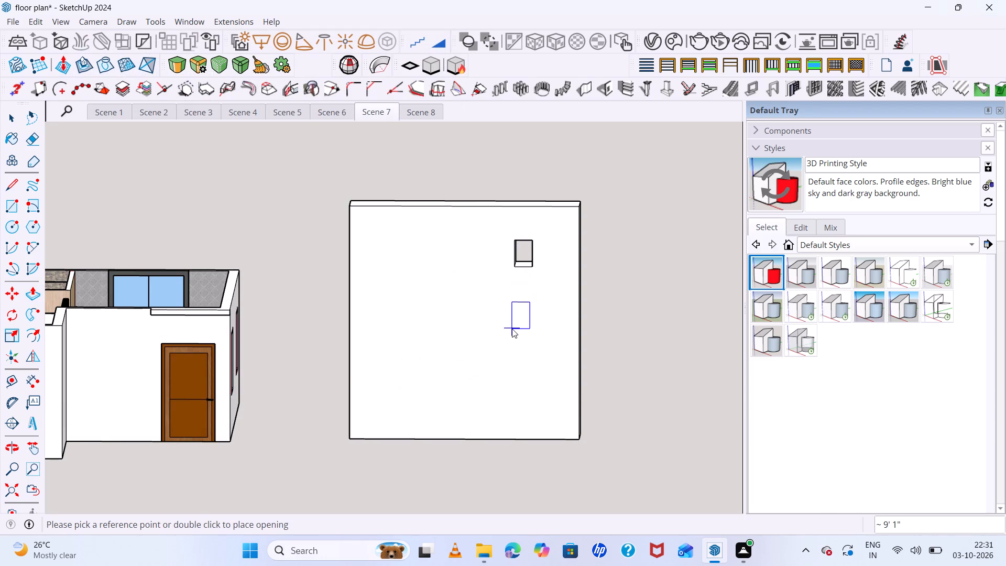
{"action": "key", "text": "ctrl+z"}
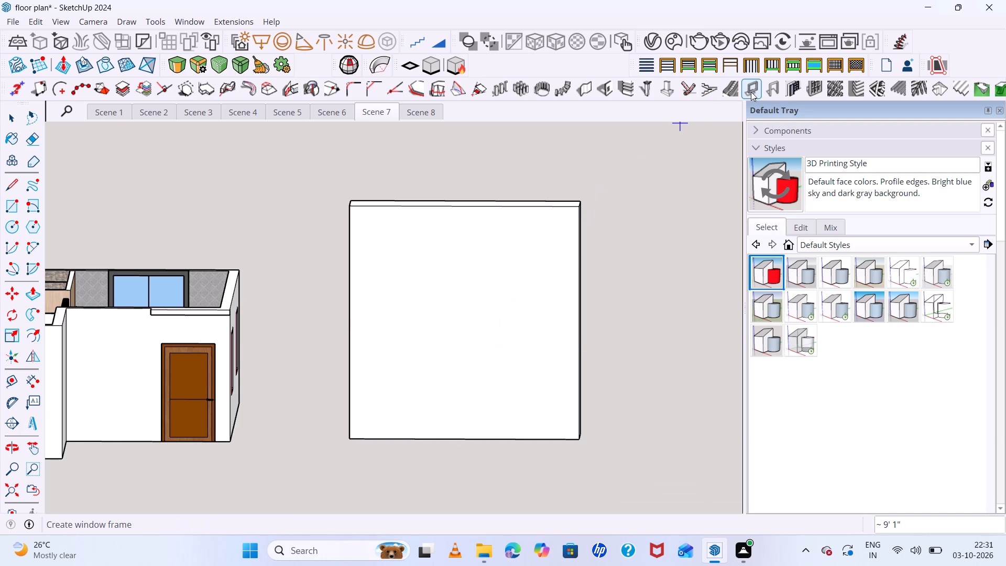
Cut a 3' wide by 4' high opening in the lower part of the test wall with 1001bit Create Wall Opening.
{"action": "left_click", "coordinate": [609, 93]}
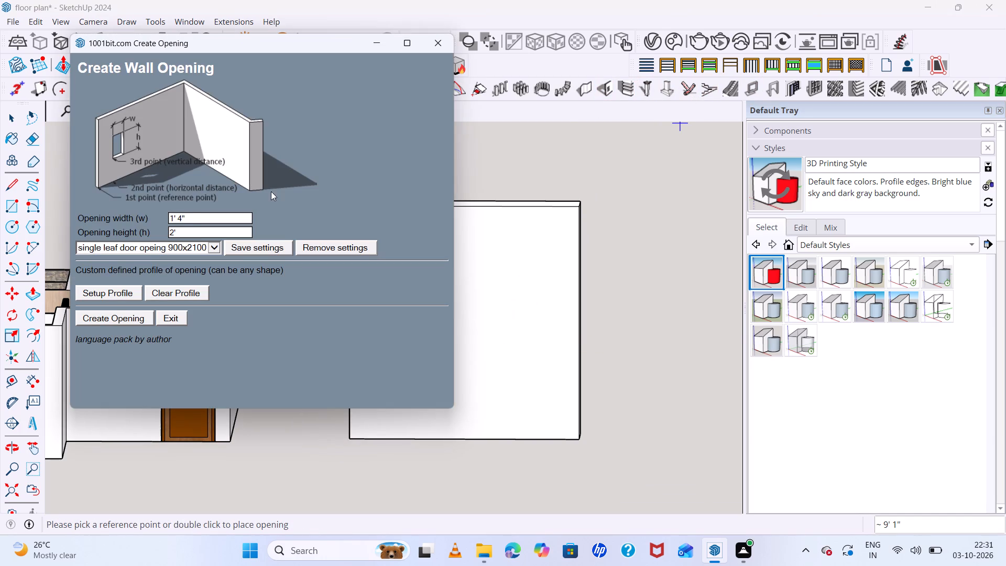
{"action": "left_click", "coordinate": [181, 219]}
{"action": "key", "text": "BackSpace"}
{"action": "key", "text": "3"}
{"action": "key", "text": "apostrophe"}
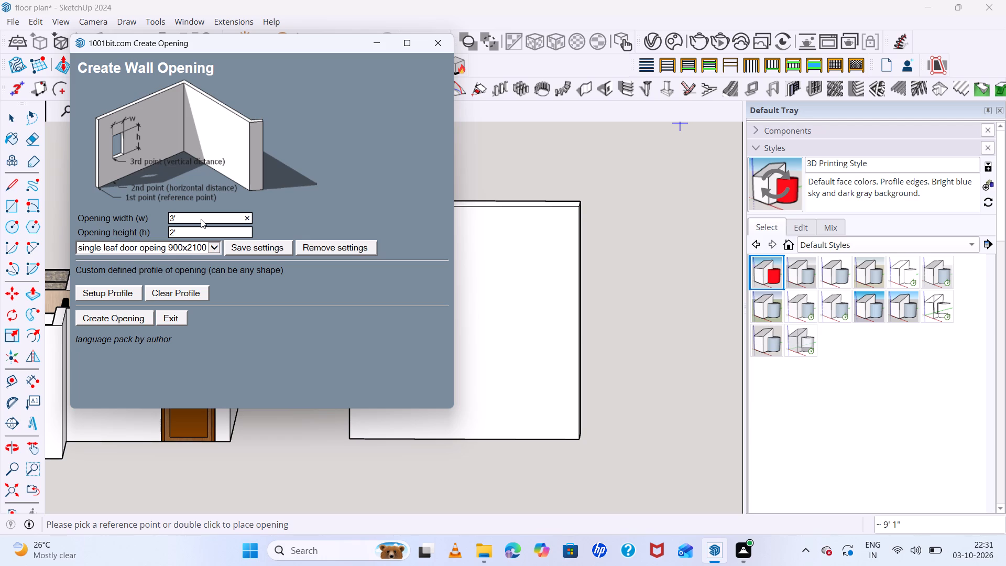
{"action": "left_click", "coordinate": [190, 232]}
{"action": "key", "text": "BackSpace"}
{"action": "type", "text": "4'"}
{"action": "left_click", "coordinate": [128, 317]}
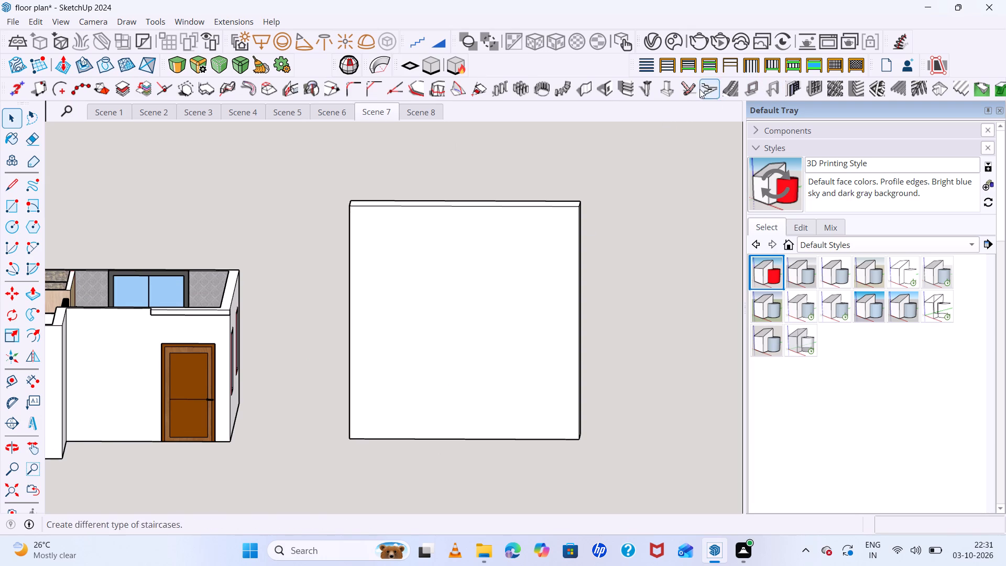
{"action": "left_click", "coordinate": [610, 85]}
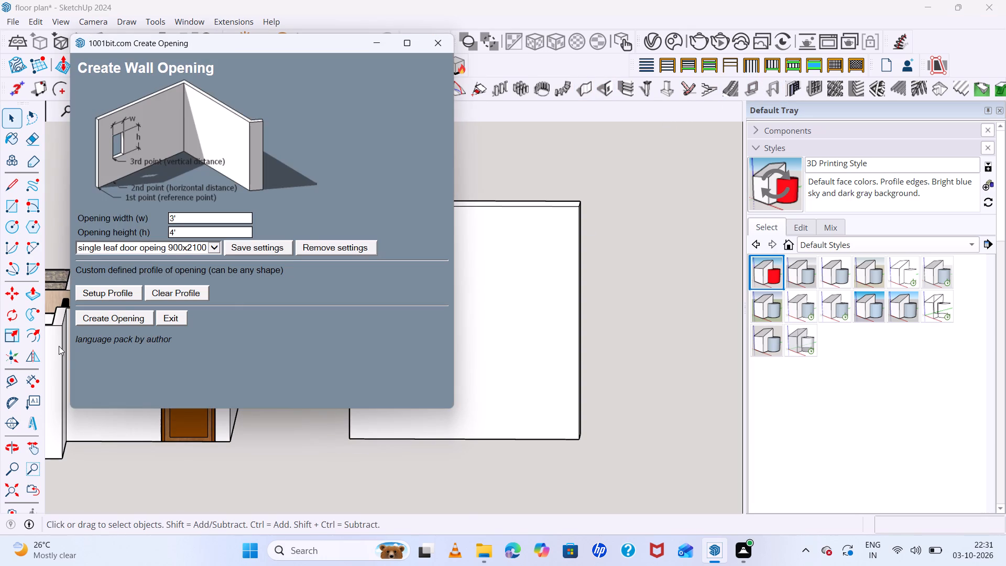
{"action": "left_click", "coordinate": [122, 316]}
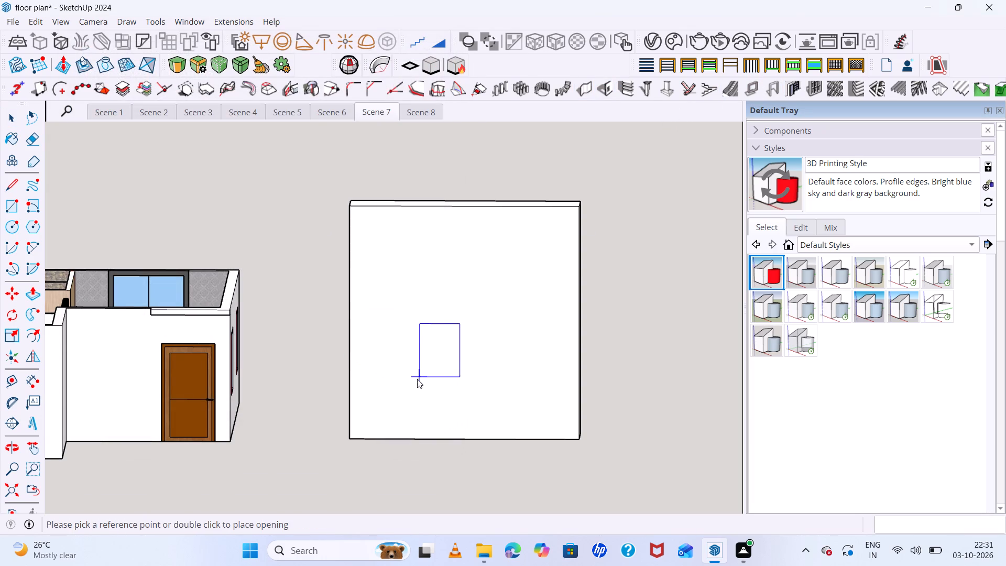
{"action": "left_click", "coordinate": [388, 406]}
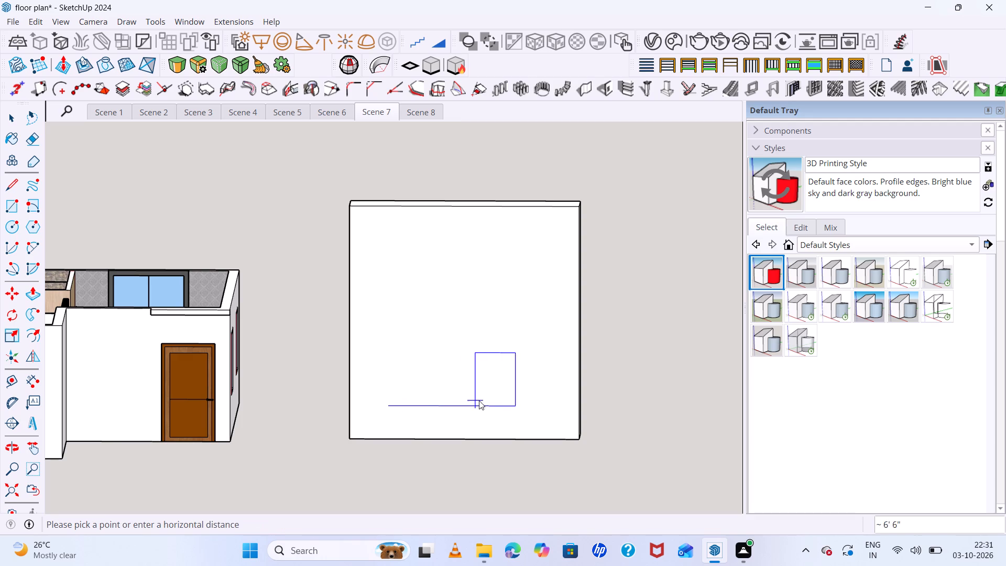
{"action": "double_click", "coordinate": [491, 400]}
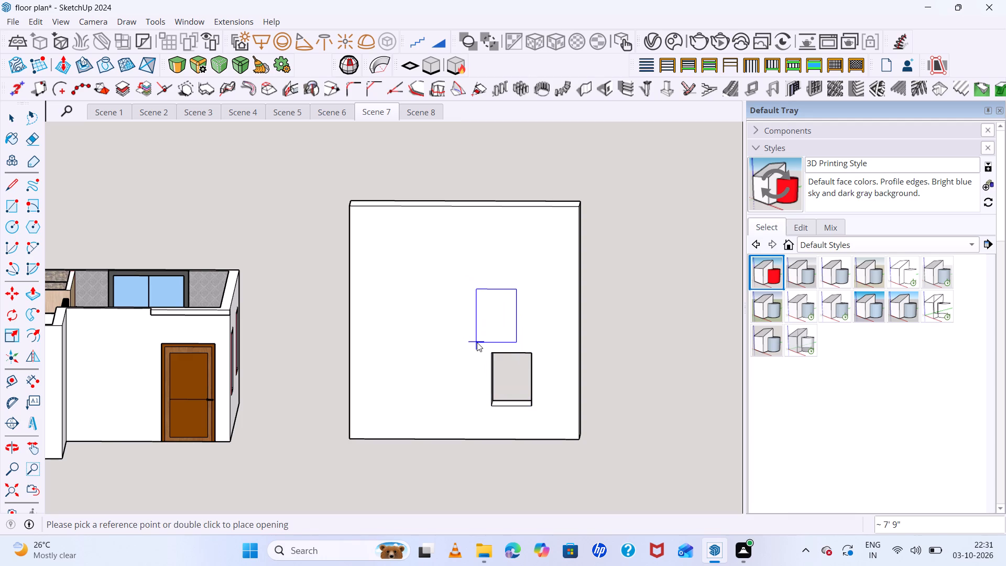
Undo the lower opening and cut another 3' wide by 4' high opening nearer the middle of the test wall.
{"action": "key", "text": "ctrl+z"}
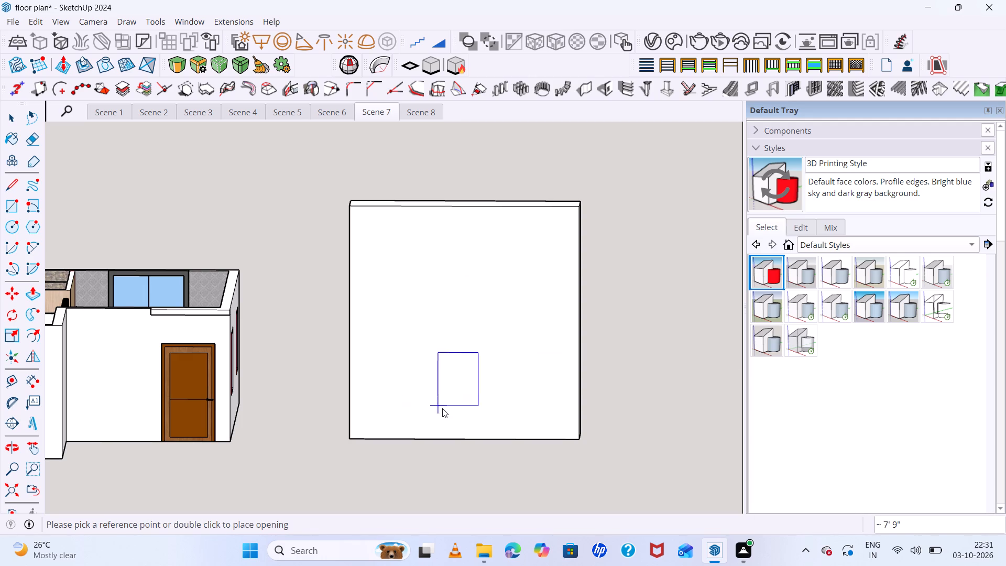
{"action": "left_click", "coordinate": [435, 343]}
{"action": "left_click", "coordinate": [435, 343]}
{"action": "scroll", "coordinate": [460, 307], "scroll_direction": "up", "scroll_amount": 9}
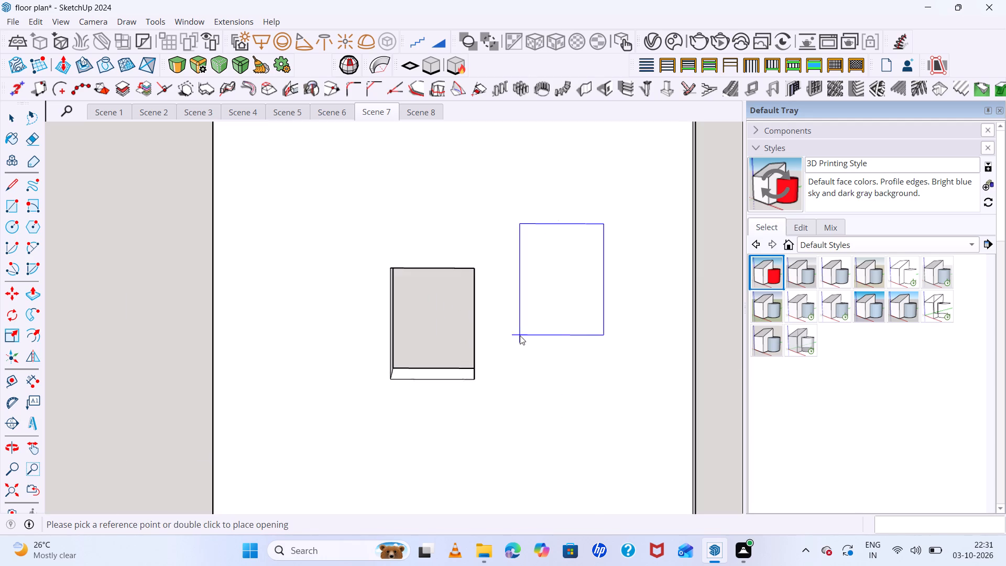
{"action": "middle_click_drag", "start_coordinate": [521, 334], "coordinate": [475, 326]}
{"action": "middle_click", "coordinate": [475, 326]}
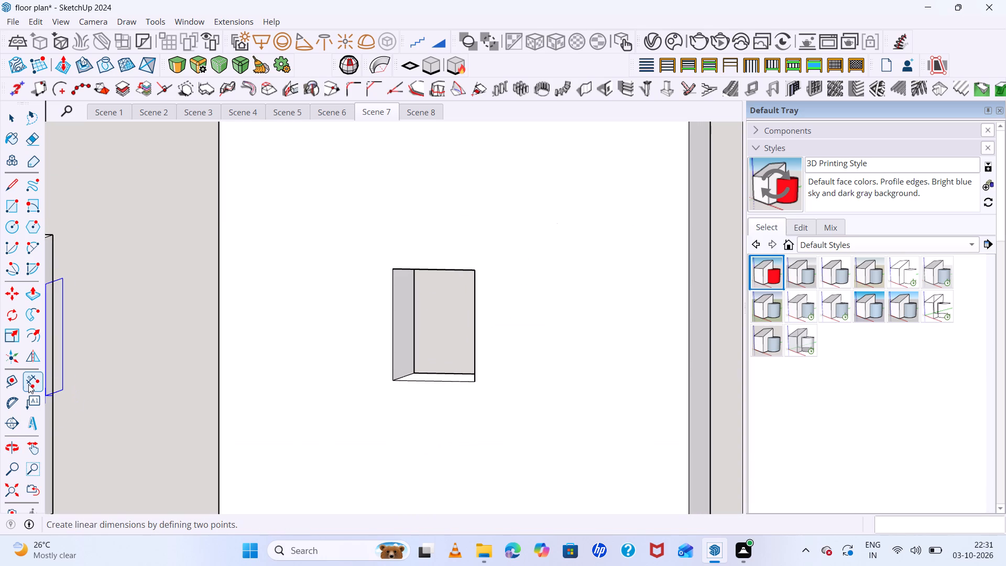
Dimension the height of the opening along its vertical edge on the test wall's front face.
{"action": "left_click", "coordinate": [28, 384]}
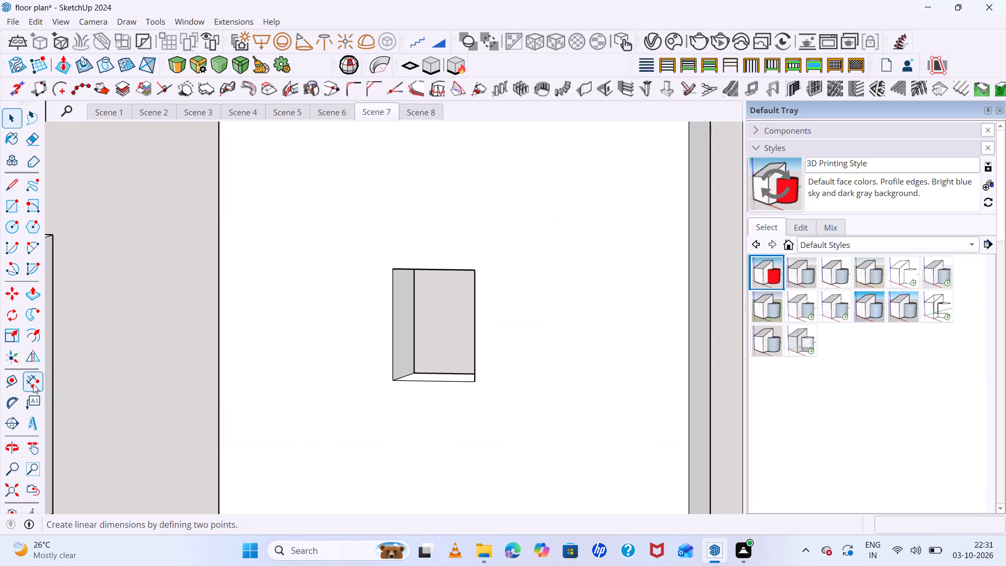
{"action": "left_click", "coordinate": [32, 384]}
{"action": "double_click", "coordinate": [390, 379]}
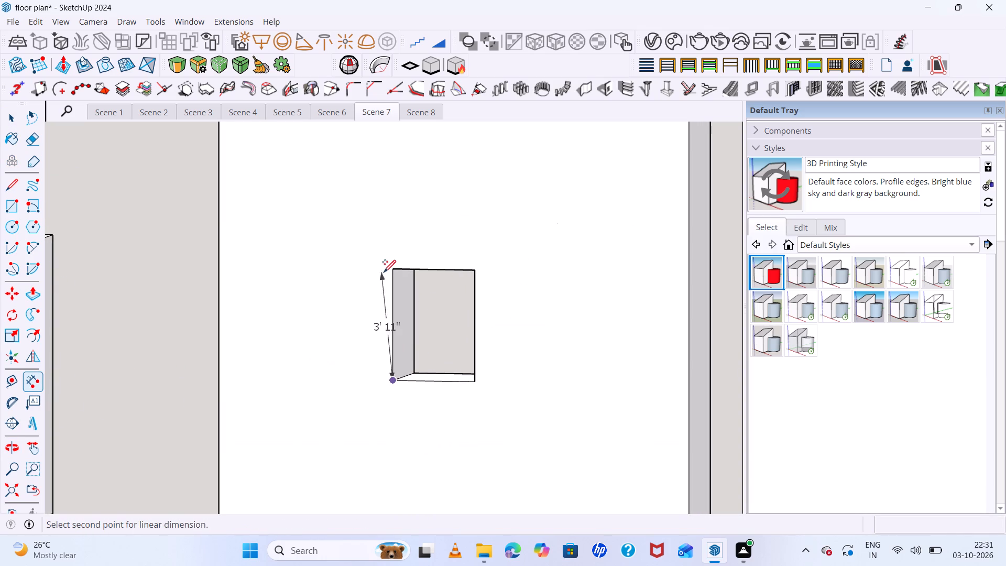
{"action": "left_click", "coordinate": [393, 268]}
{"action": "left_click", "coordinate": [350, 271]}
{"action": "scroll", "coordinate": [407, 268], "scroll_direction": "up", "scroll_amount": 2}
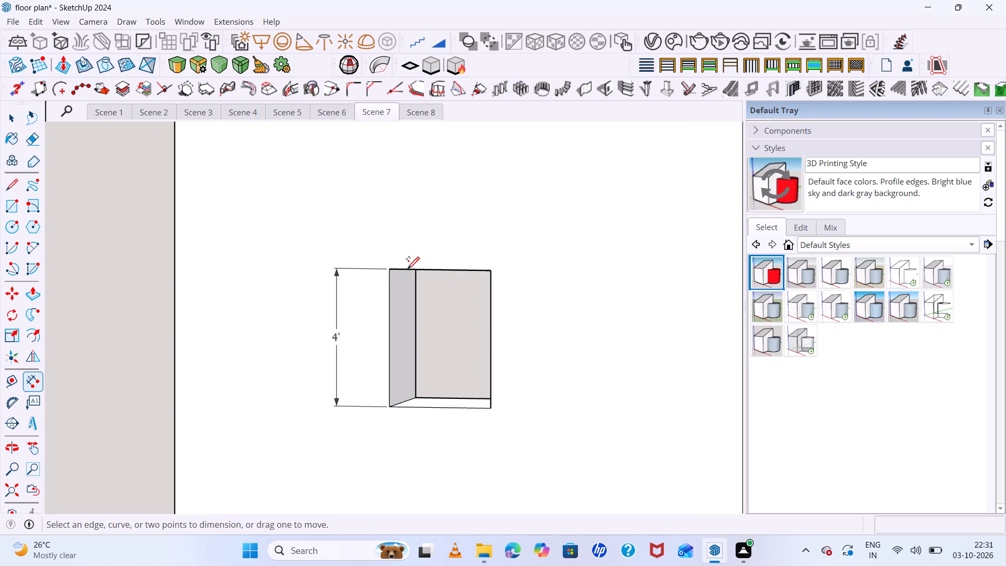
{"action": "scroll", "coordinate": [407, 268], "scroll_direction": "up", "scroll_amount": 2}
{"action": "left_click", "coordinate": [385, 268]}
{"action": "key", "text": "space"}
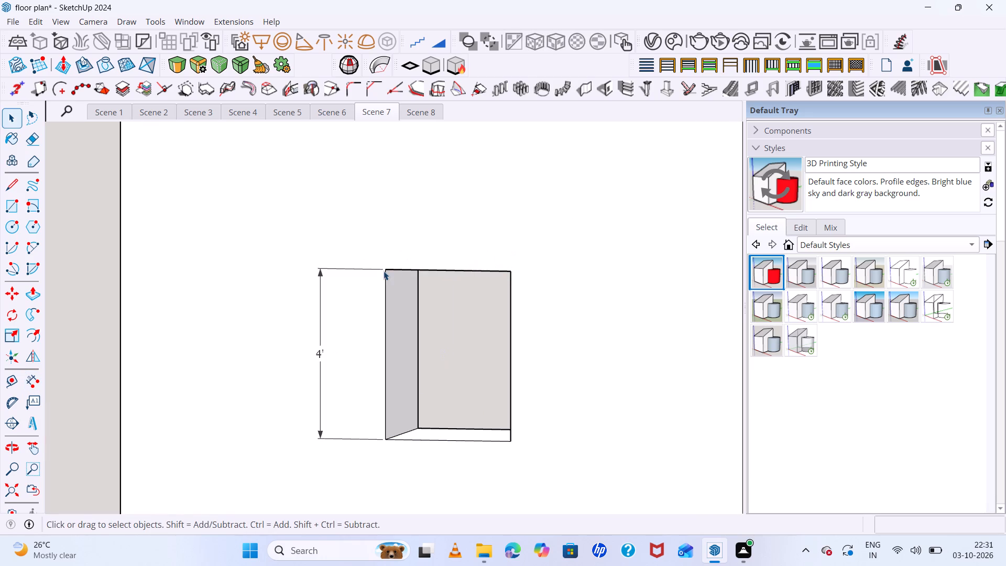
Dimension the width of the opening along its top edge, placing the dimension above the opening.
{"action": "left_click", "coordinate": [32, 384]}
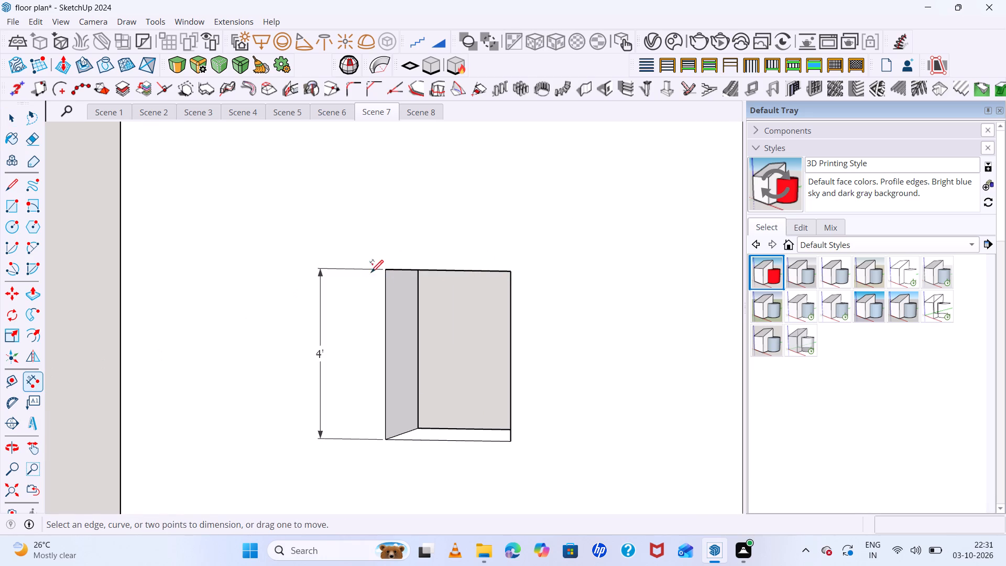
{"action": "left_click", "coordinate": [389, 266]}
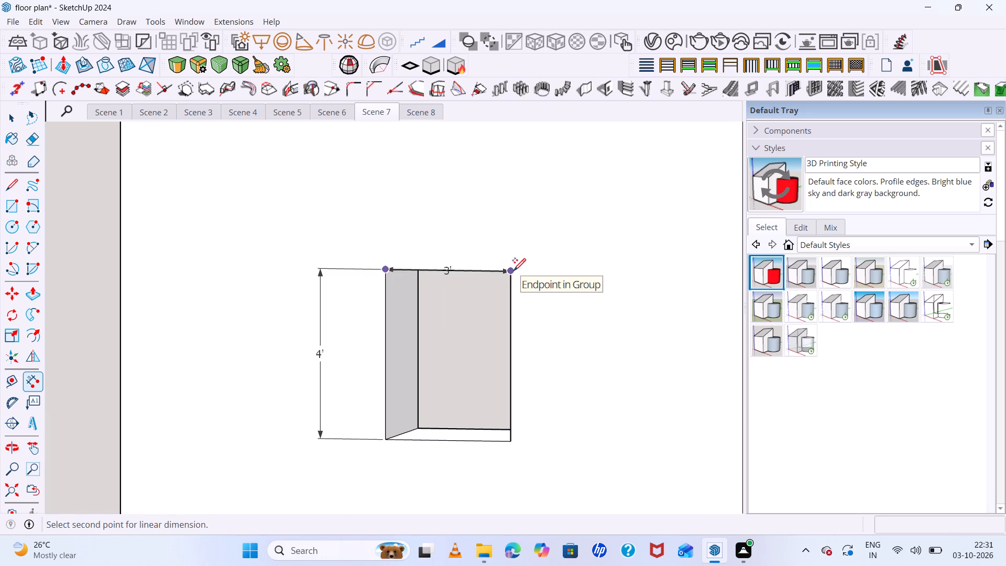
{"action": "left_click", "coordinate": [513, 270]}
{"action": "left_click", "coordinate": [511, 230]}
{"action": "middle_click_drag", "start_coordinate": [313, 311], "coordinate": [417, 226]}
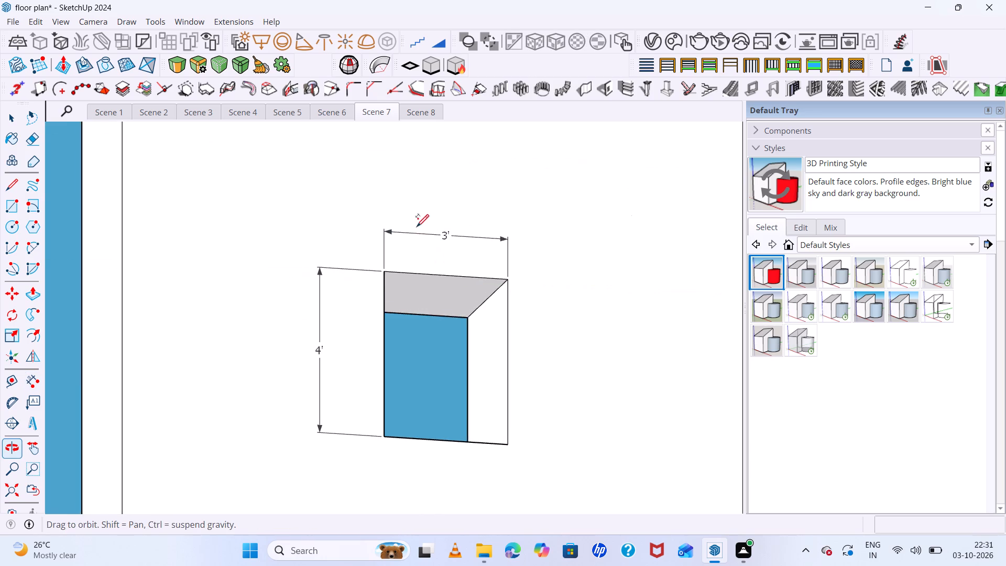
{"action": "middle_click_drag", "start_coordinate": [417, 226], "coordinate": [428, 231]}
Undo the dimensions, the opening and the earlier construction of the test wall back to a single edge.
{"action": "scroll", "coordinate": [370, 227], "scroll_direction": "down", "scroll_amount": 13}
{"action": "middle_click_drag", "start_coordinate": [478, 273], "coordinate": [427, 393]}
{"action": "scroll", "coordinate": [466, 259], "scroll_direction": "up", "scroll_amount": 4}
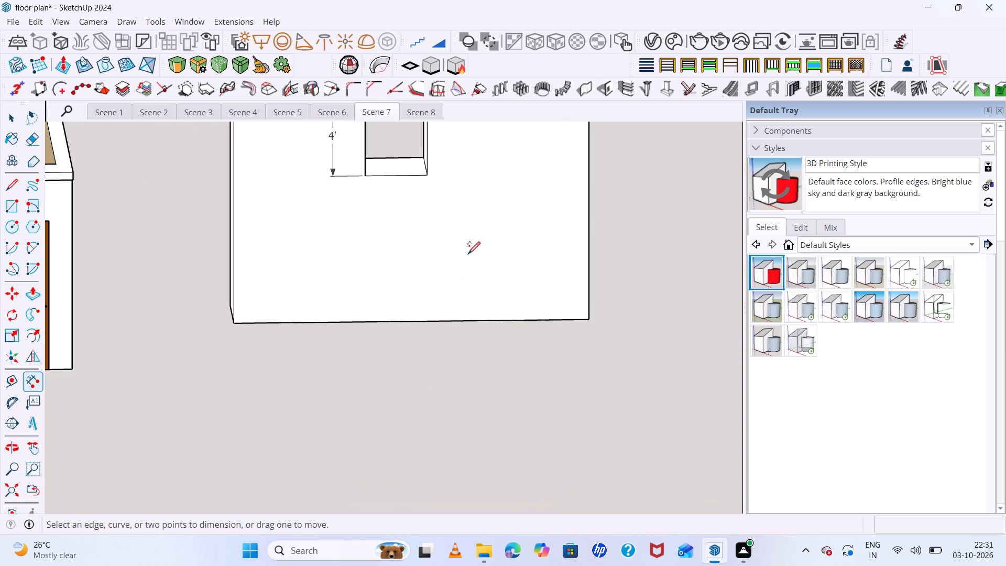
{"action": "key", "text": "ctrl+z"}
{"action": "key", "text": "ctrl+z"}
{"action": "key", "text": "ctrl+z"}
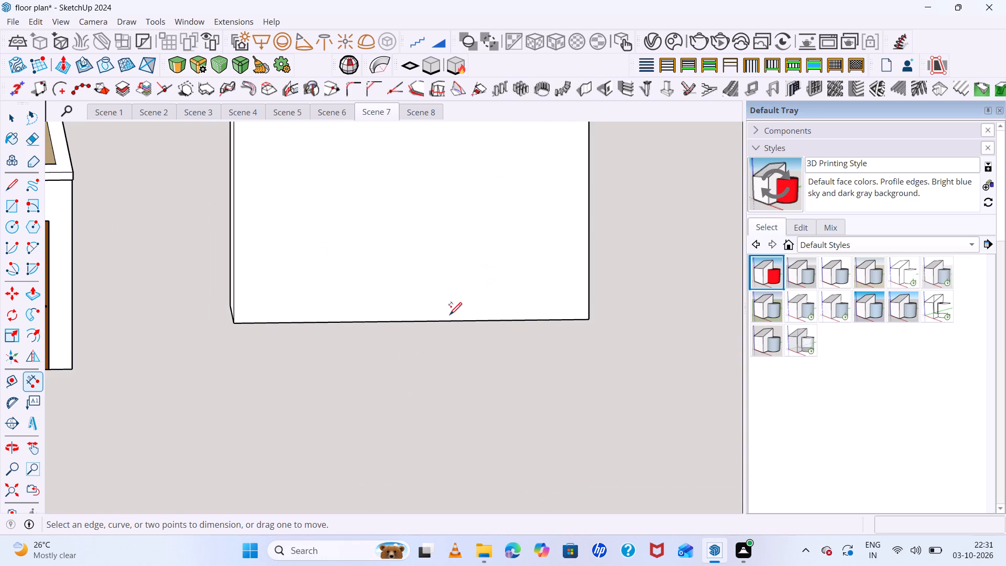
{"action": "scroll", "coordinate": [449, 314], "scroll_direction": "down", "scroll_amount": 5}
{"action": "key", "text": "ctrl+z"}
{"action": "key", "text": "ctrl+z"}
{"action": "key", "text": "ctrl+z"}
{"action": "key", "text": "ctrl+z"}
{"action": "key", "text": "ctrl+z"}
{"action": "key", "text": "ctrl+z"}
{"action": "key", "text": "ctrl+z"}
{"action": "key", "text": "ctrl+z"}
{"action": "key", "text": "ctrl+z"}
{"action": "key", "text": "ctrl+z"}
{"action": "key", "text": "ctrl+z"}
{"action": "key", "text": "ctrl+z"}
{"action": "key", "text": "ctrl+z"}
{"action": "key", "text": "ctrl+z"}
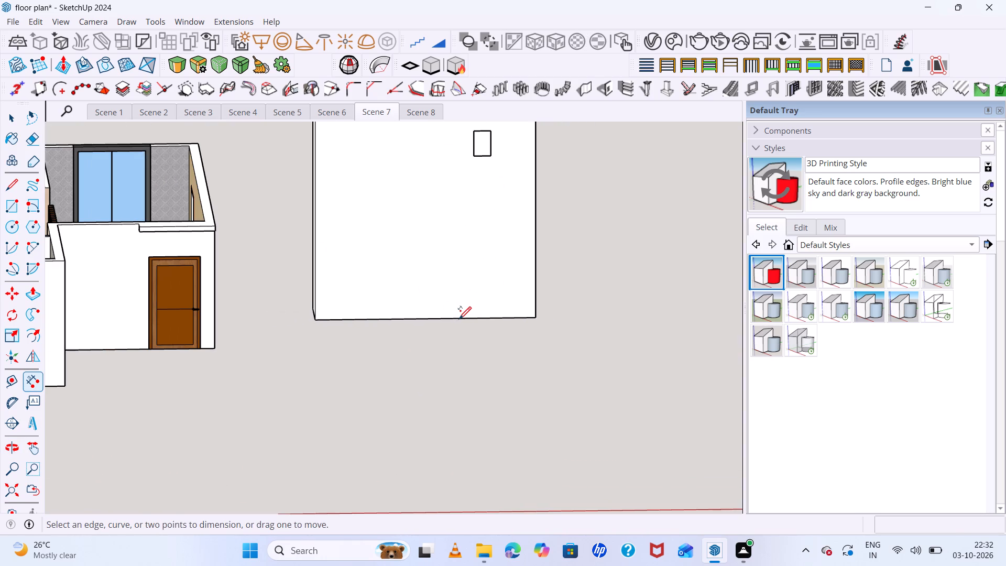
Delete the leftover single edge standing on its own beside the house.
{"action": "scroll", "coordinate": [410, 312], "scroll_direction": "down", "scroll_amount": 6}
{"action": "key", "text": "space"}
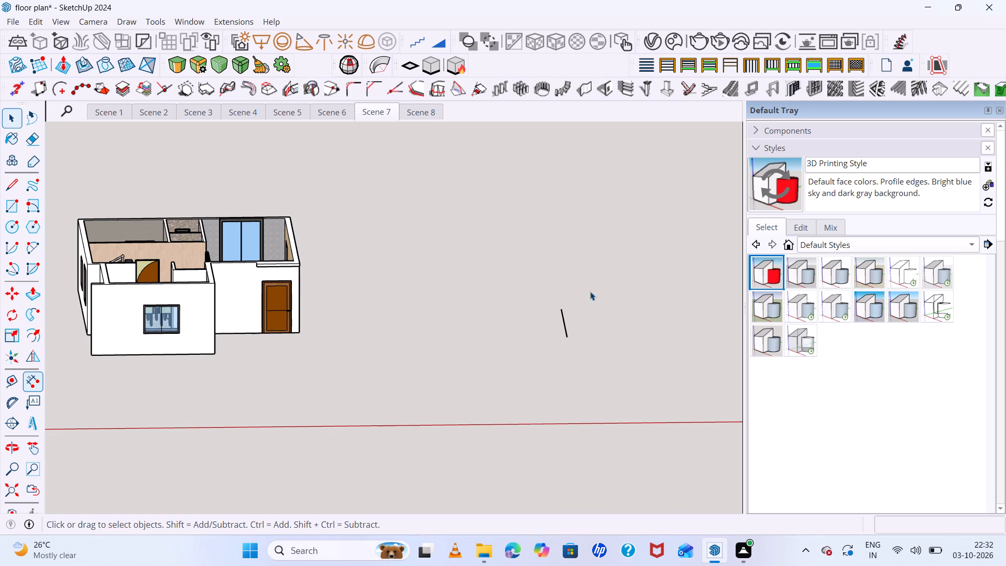
{"action": "left_click_drag", "start_coordinate": [592, 290], "coordinate": [536, 358]}
{"action": "key", "text": "Delete"}
Draw a narrow rectangle about 10' 4" long flat on the ground beside the house.
{"action": "middle_click_drag", "start_coordinate": [419, 308], "coordinate": [389, 304]}
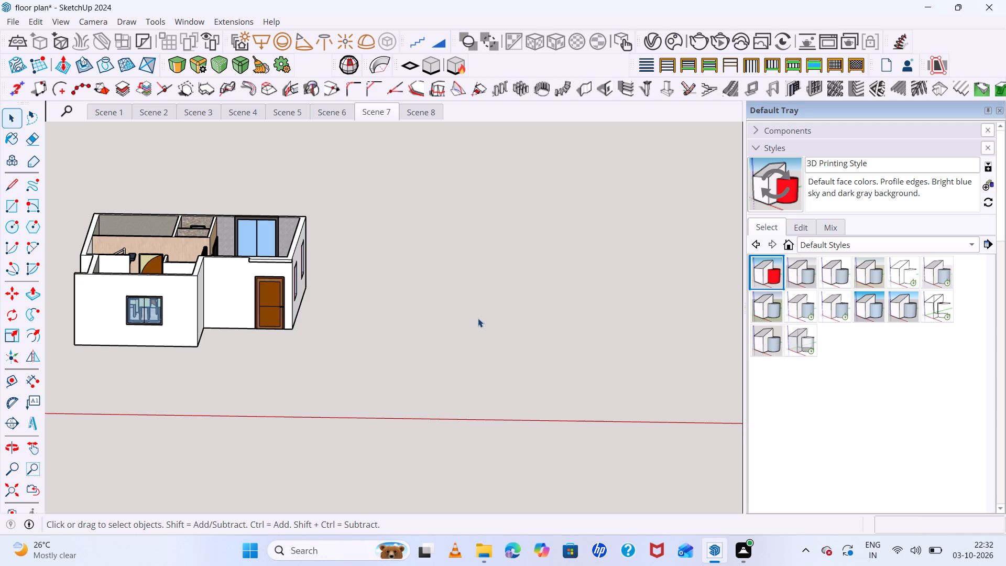
{"action": "key", "text": "r"}
{"action": "left_click", "coordinate": [443, 378]}
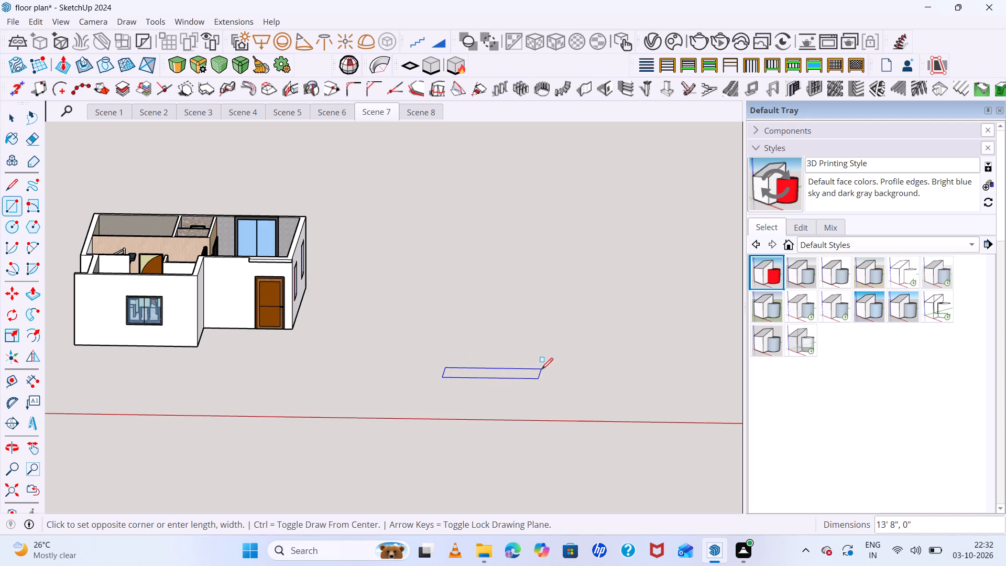
{"action": "scroll", "coordinate": [518, 378], "scroll_direction": "up", "scroll_amount": 12}
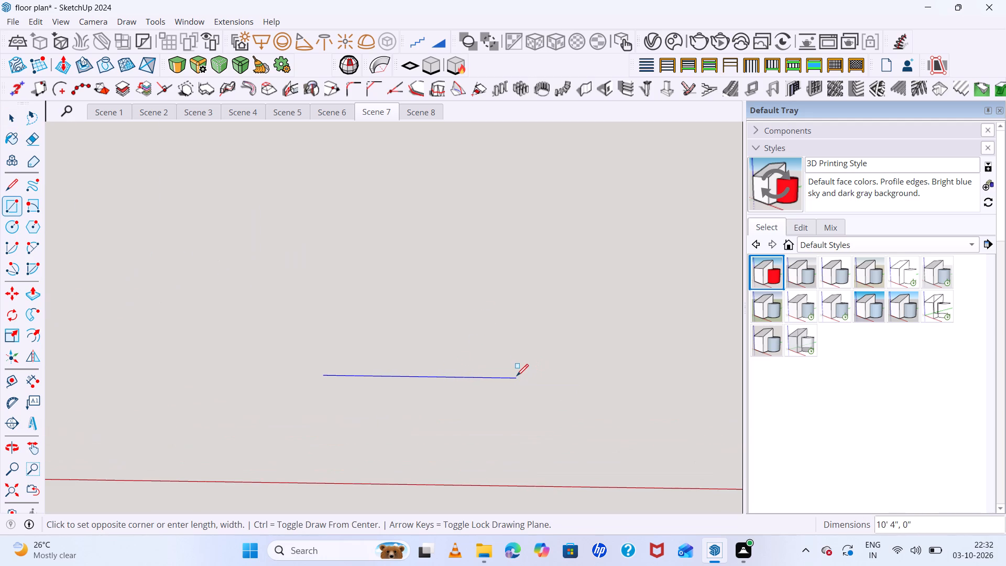
{"action": "left_click", "coordinate": [517, 367]}
Extrude the narrow rectangle upward 10' with Push/Pull to form a new test wall.
{"action": "key", "text": "p"}
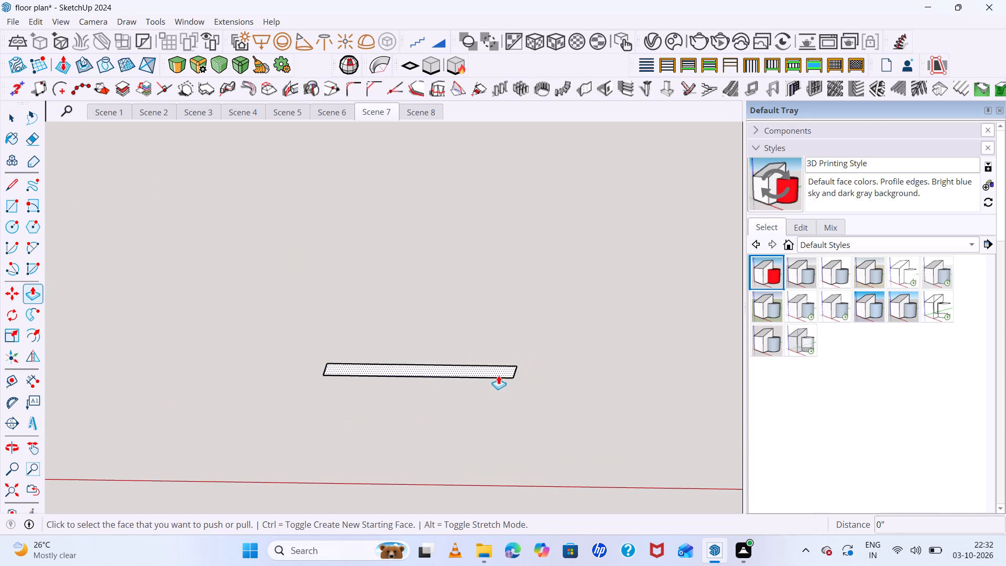
{"action": "left_click", "coordinate": [490, 375]}
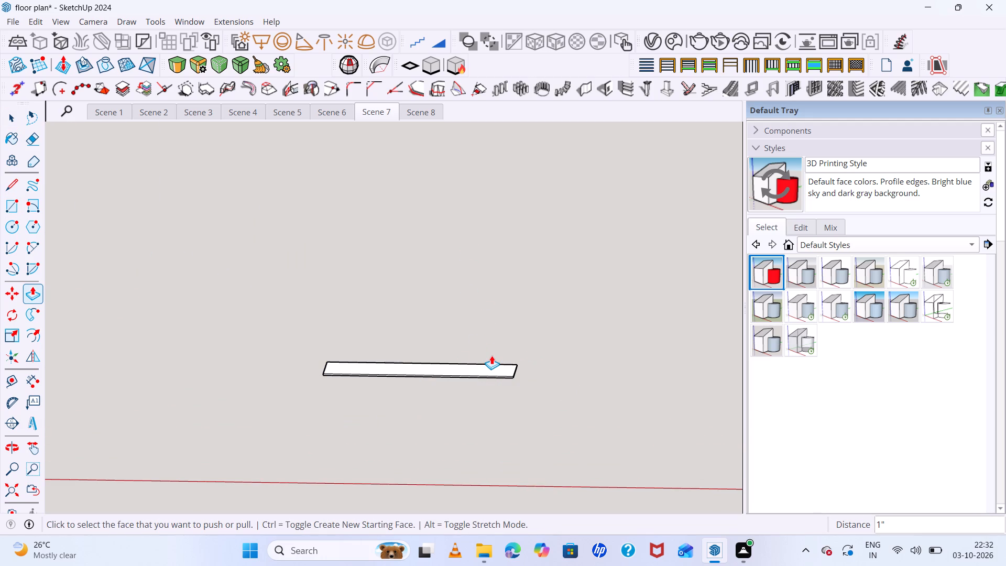
{"action": "key", "text": "ctrl+z"}
{"action": "left_click", "coordinate": [488, 369]}
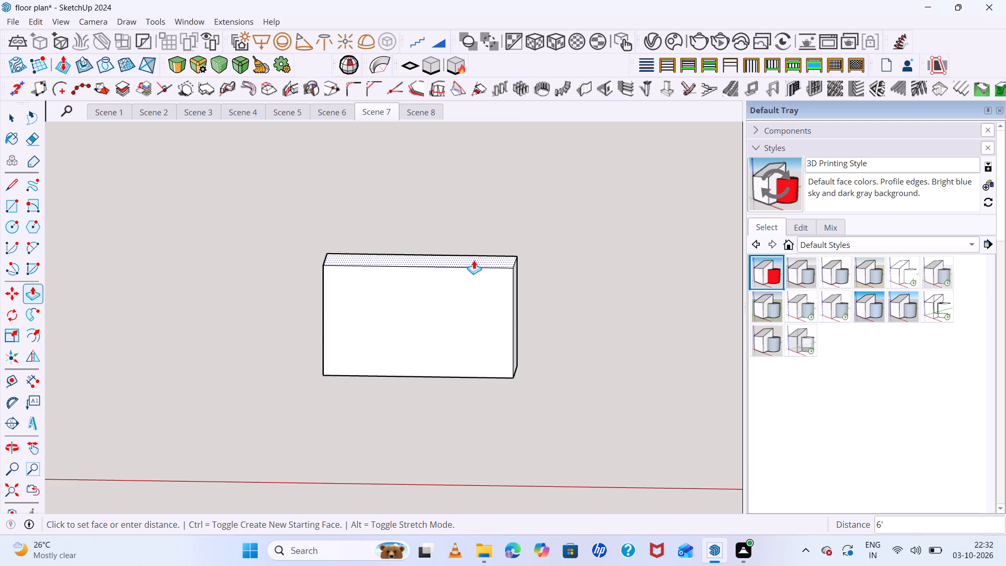
{"action": "type", "text": "10'"}
{"action": "key", "text": "Return"}
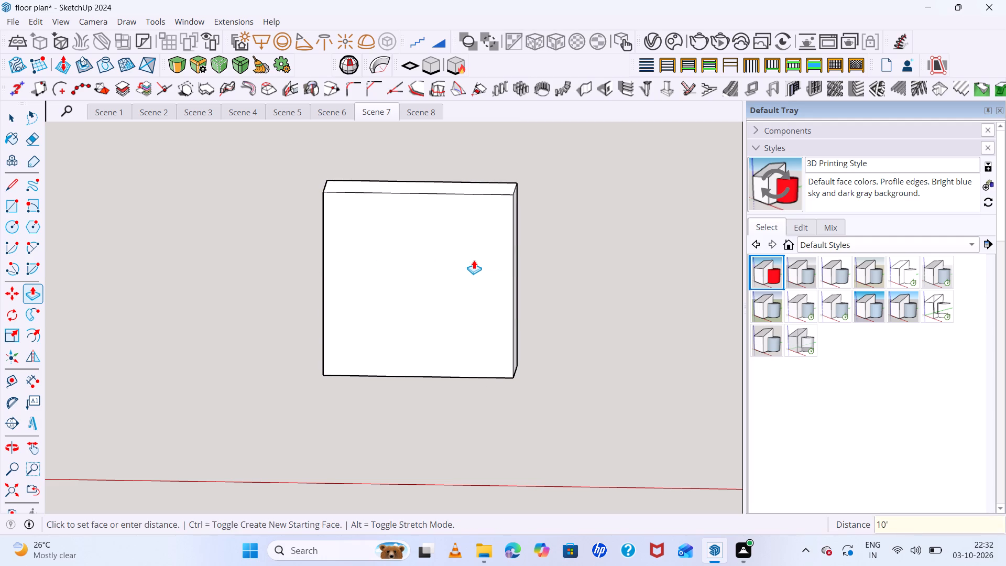
Select all the geometry of the new test wall and make it a group.
{"action": "key", "text": "space"}
{"action": "triple_click", "coordinate": [454, 275]}
{"action": "right_click", "coordinate": [453, 275]}
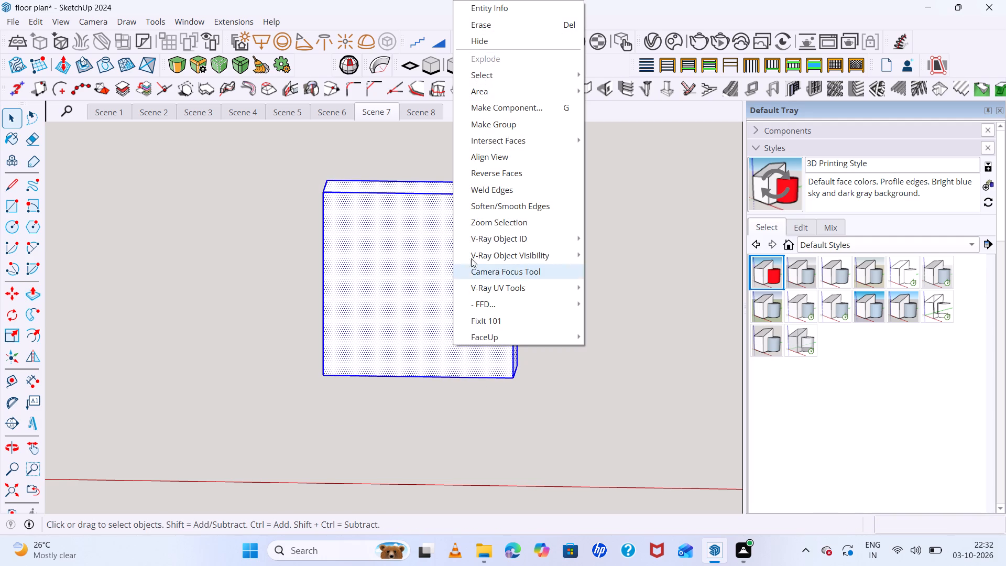
{"action": "left_click", "coordinate": [505, 124]}
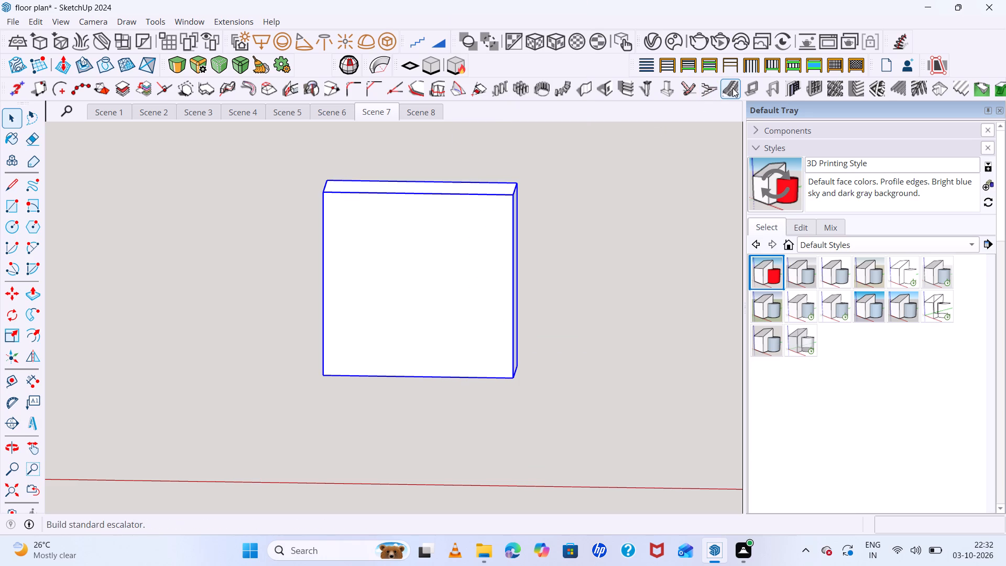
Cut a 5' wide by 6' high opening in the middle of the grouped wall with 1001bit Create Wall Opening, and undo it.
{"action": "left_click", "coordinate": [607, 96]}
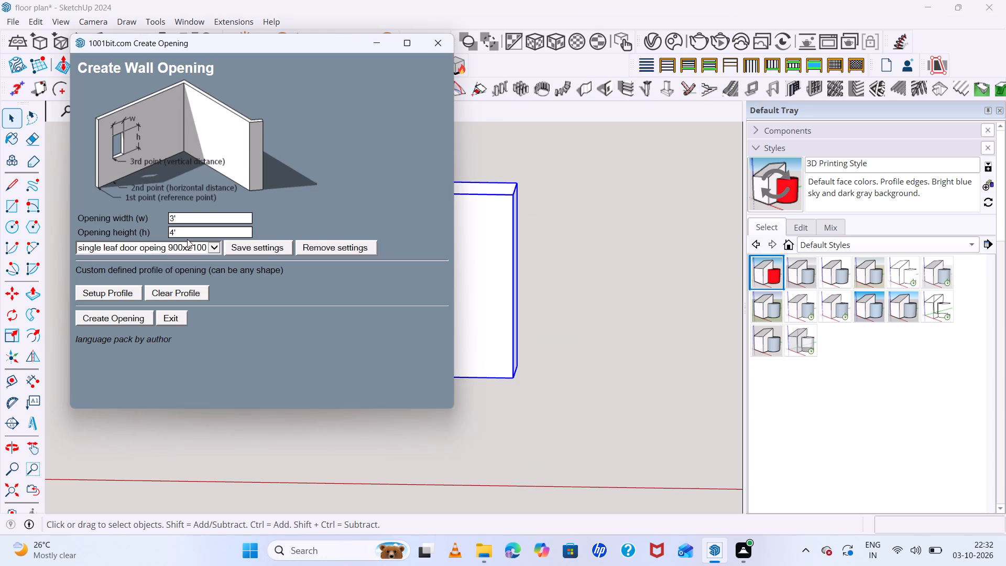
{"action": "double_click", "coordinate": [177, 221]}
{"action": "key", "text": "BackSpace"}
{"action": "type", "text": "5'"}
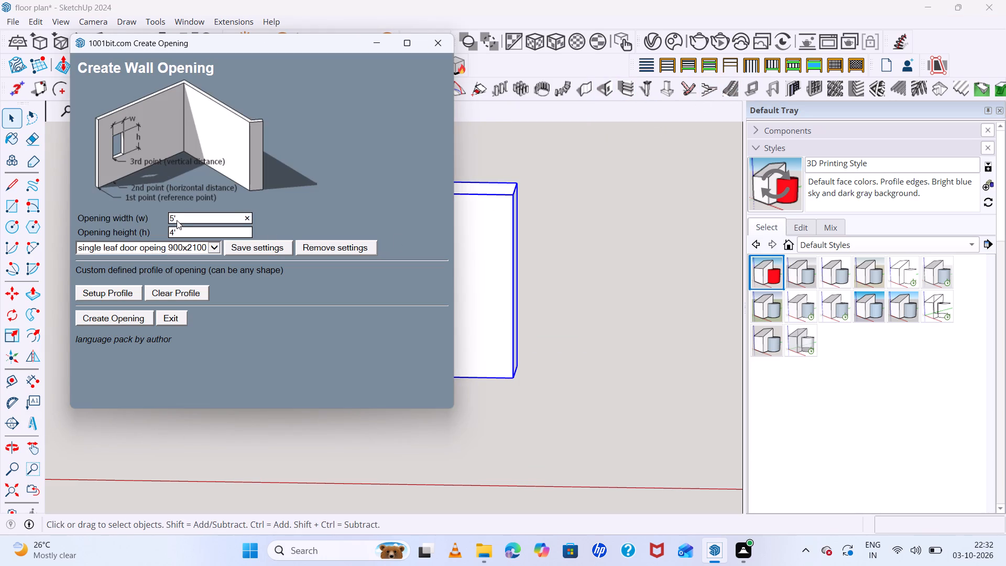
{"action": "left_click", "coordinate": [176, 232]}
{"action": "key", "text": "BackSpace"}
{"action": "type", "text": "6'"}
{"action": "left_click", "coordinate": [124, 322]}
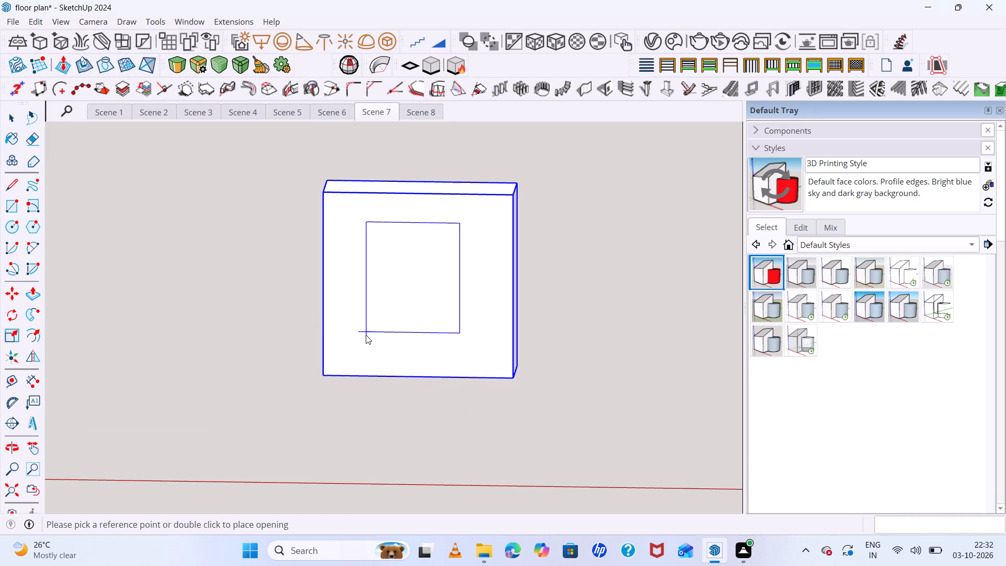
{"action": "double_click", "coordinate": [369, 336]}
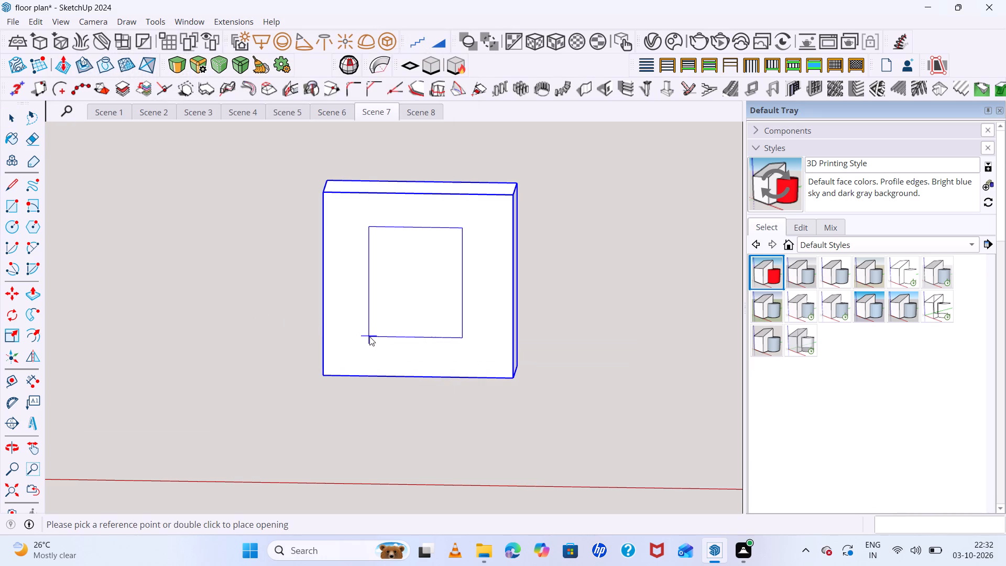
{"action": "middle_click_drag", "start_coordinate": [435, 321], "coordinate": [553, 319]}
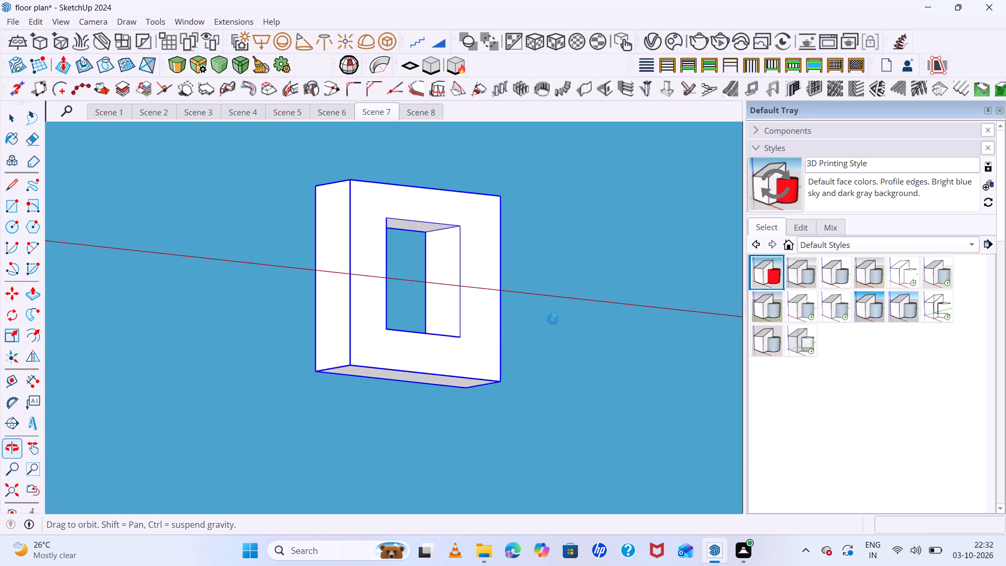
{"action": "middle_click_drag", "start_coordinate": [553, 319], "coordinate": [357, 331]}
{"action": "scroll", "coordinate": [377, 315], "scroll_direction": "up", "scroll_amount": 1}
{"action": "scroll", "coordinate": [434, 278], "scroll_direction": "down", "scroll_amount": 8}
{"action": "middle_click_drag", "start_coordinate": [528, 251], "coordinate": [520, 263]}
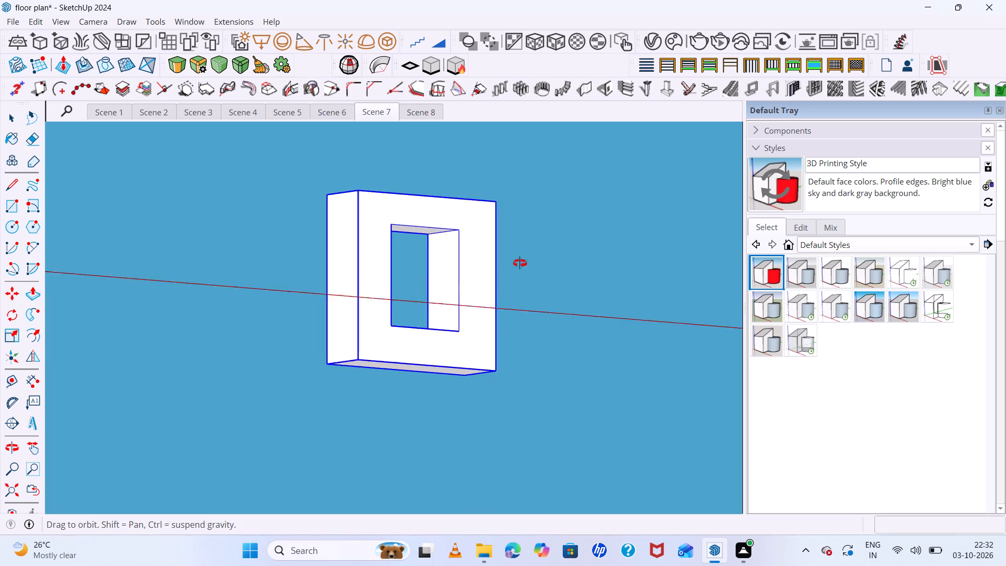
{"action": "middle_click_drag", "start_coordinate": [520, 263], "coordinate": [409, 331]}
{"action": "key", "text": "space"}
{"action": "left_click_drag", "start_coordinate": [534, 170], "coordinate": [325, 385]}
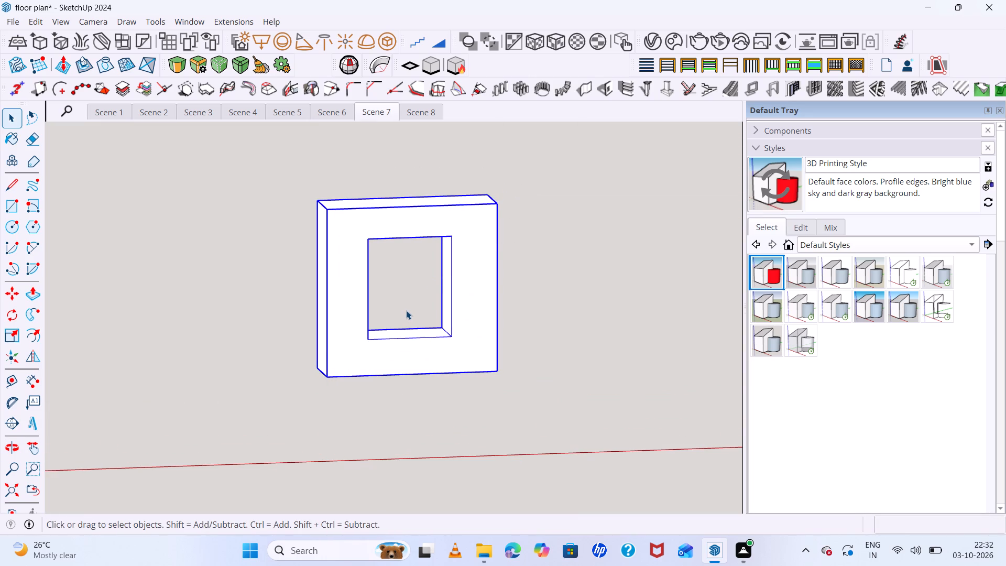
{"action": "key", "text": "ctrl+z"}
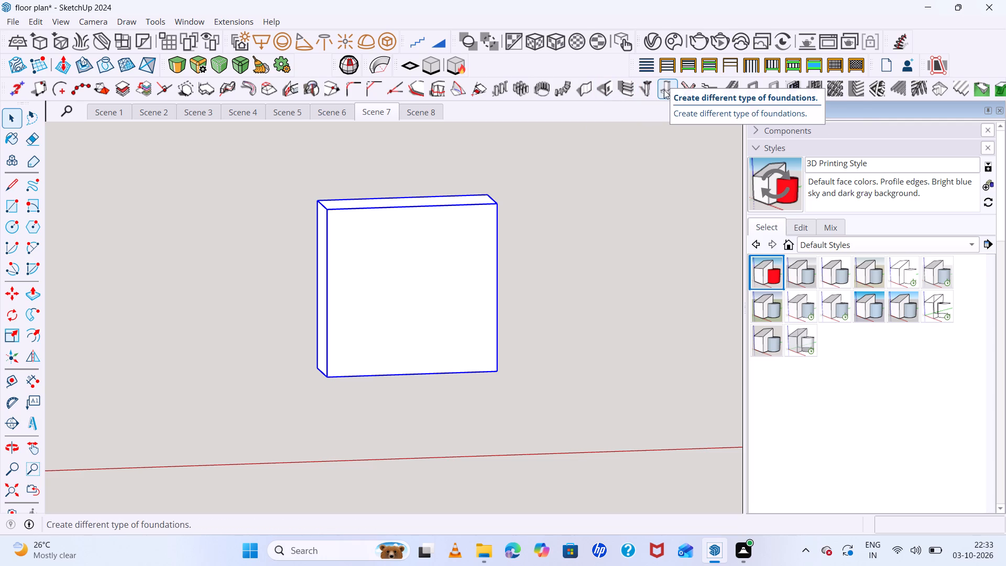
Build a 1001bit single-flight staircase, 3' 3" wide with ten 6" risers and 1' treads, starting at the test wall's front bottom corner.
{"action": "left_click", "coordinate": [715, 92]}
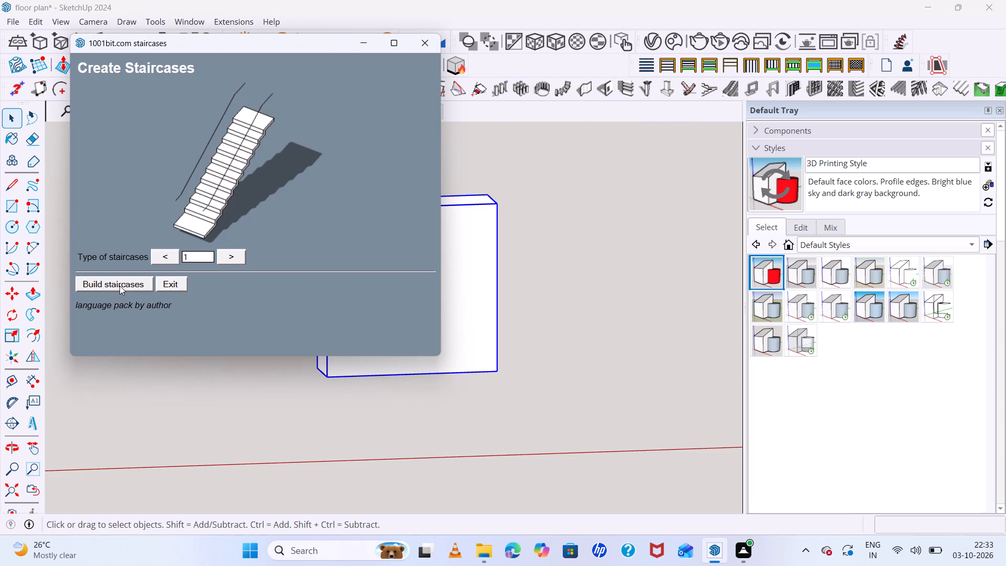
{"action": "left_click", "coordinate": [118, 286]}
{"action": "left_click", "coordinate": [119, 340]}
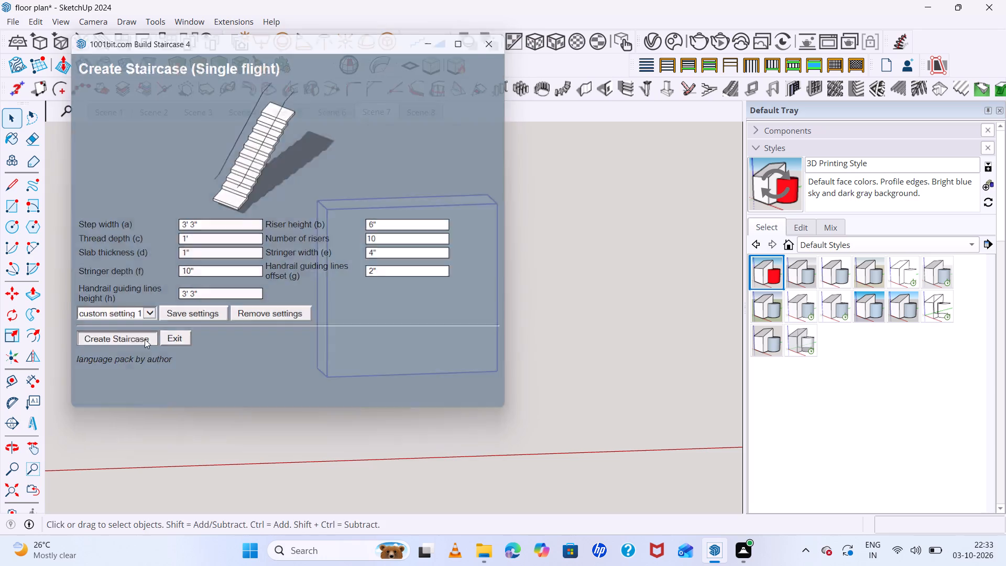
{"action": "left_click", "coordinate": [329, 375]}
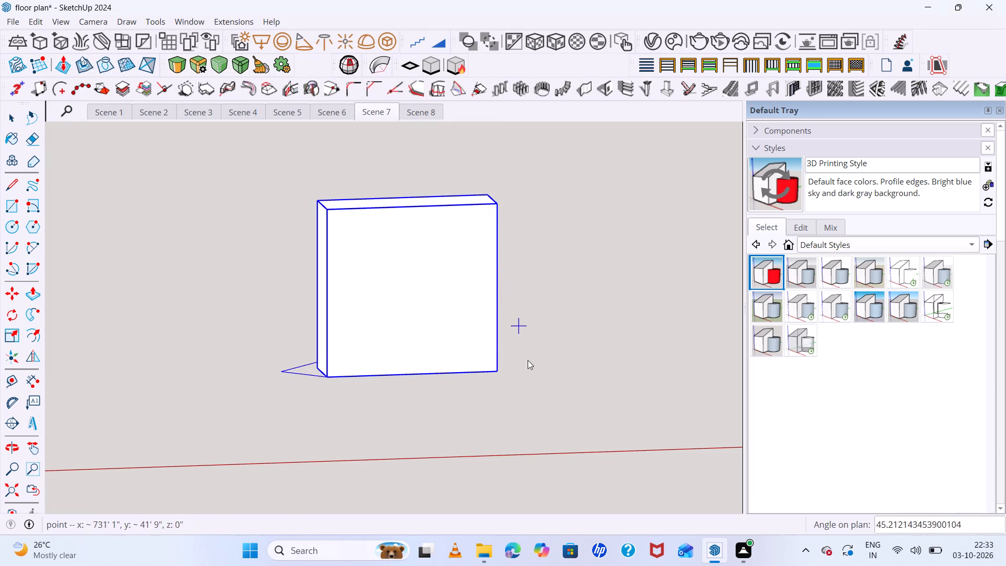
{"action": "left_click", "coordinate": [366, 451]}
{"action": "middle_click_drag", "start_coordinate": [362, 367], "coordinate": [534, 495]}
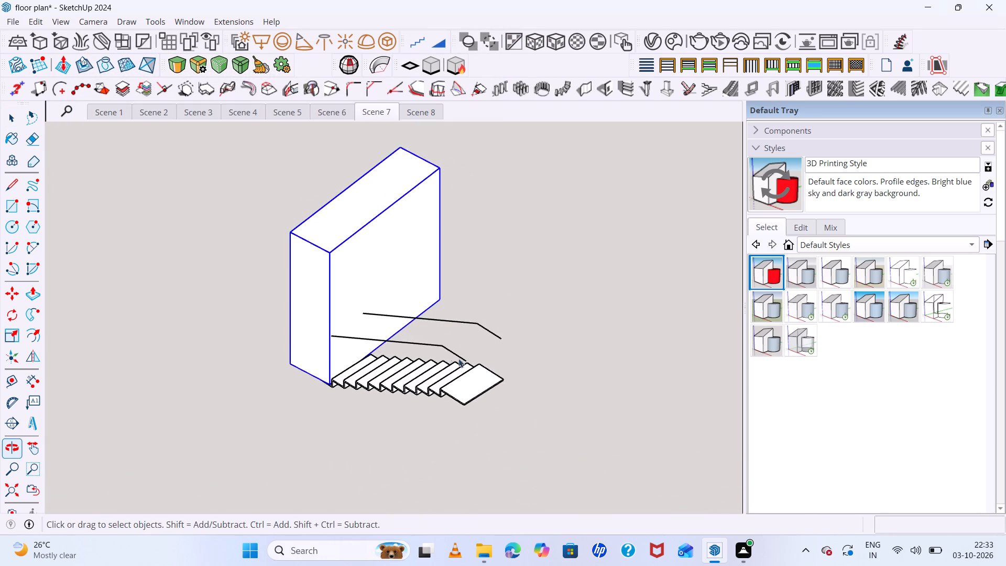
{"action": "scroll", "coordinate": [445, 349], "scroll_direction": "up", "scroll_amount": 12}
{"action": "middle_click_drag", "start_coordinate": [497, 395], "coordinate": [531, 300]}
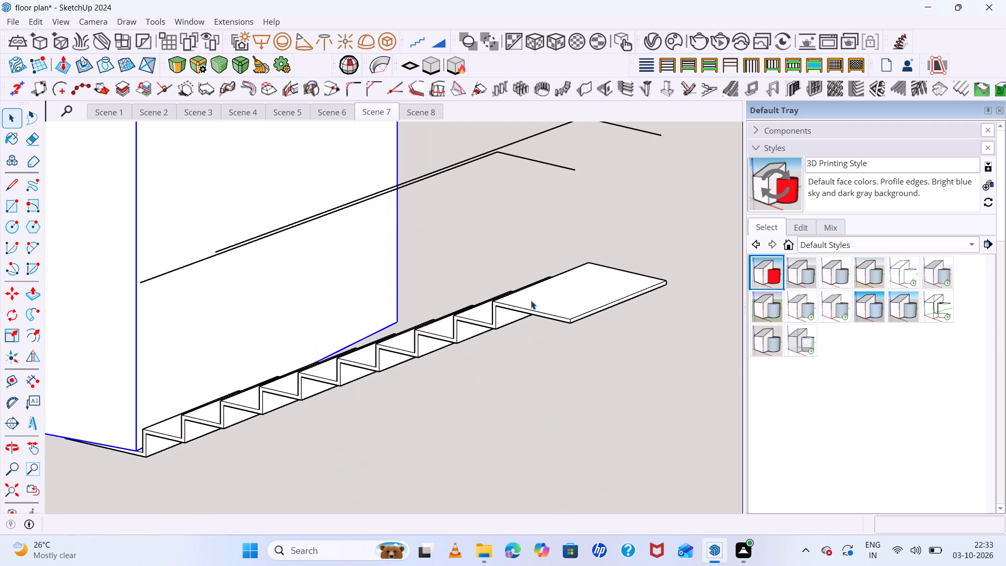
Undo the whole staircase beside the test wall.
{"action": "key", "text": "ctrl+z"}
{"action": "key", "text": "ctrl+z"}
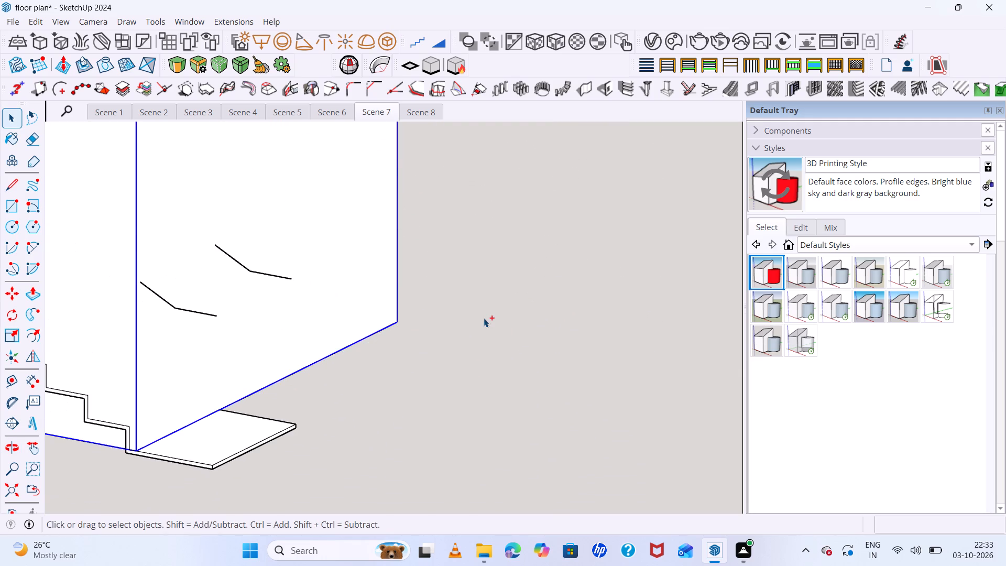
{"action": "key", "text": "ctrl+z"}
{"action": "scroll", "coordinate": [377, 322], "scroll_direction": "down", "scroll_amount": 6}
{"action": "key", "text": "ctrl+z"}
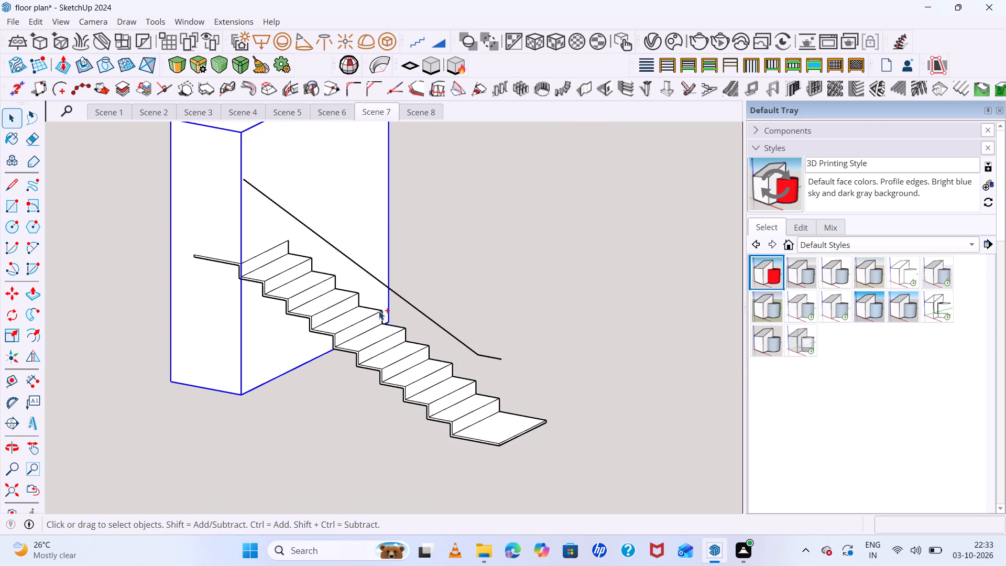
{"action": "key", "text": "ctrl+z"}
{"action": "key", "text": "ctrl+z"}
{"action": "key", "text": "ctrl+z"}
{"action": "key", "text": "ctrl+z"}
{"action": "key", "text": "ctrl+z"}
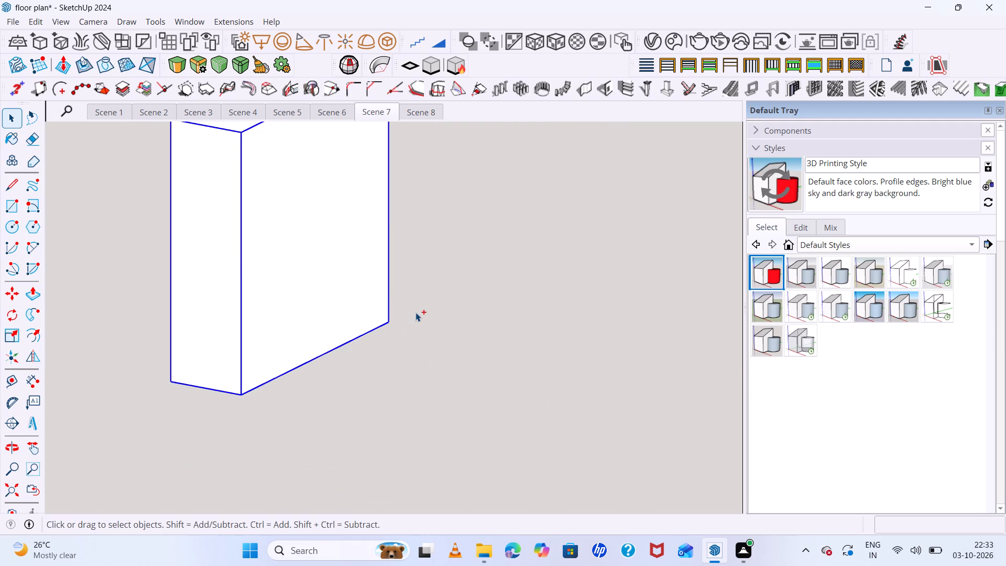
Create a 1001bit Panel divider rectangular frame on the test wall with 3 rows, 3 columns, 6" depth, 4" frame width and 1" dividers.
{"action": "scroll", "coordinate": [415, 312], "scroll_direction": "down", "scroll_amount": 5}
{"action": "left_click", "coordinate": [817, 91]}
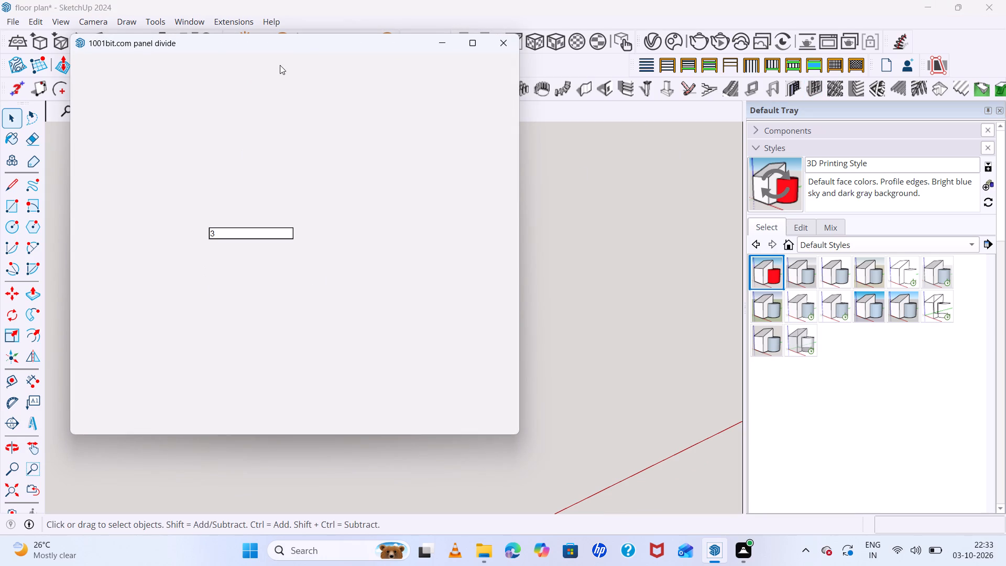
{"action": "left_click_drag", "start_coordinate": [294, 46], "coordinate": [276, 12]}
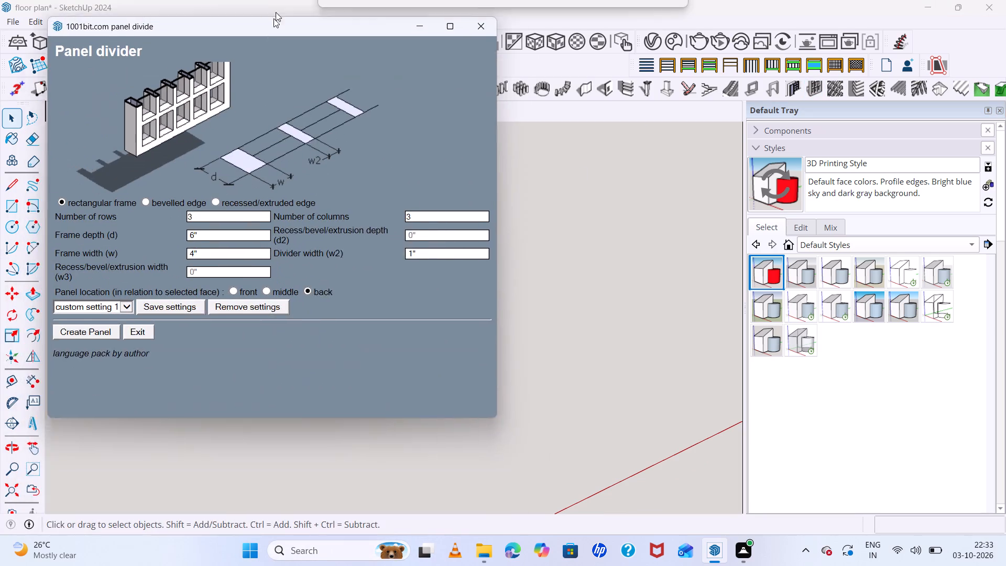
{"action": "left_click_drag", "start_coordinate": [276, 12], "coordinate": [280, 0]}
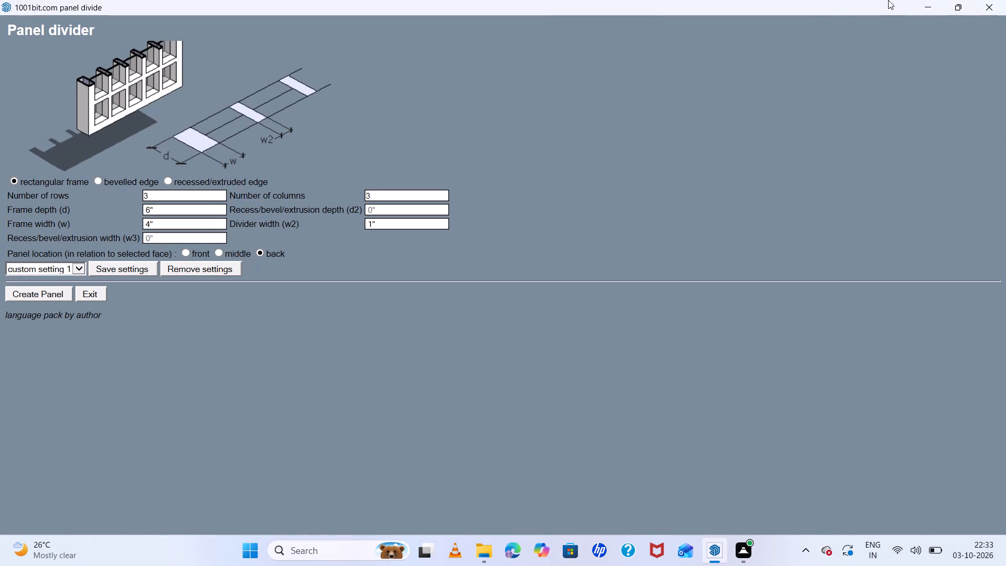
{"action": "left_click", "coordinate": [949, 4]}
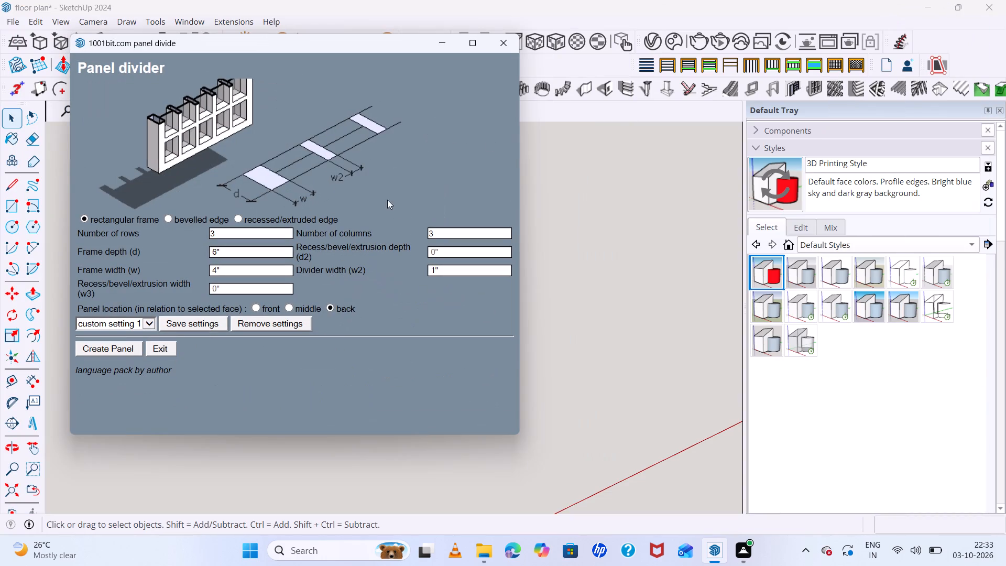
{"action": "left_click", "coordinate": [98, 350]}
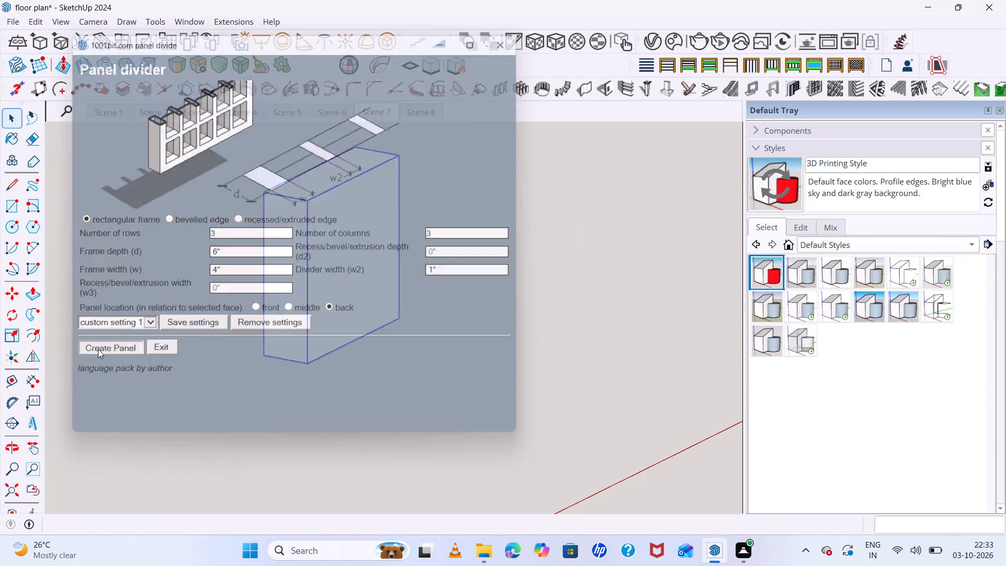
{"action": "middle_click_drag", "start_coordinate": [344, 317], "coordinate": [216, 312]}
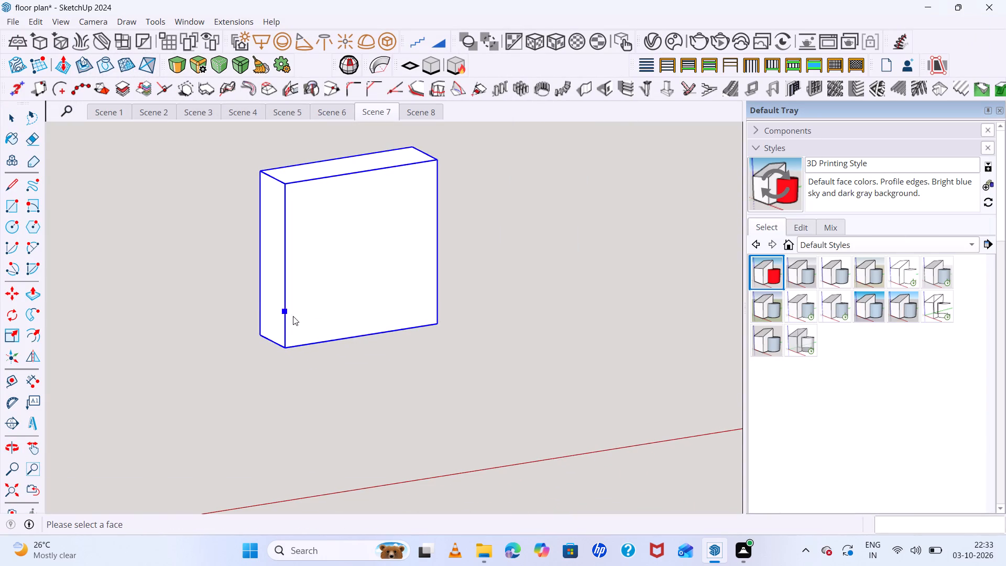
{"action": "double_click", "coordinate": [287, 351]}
Examine the framed panel on the test wall from the front and above, selecting it to check its extent.
{"action": "middle_click_drag", "start_coordinate": [468, 251], "coordinate": [296, 213]}
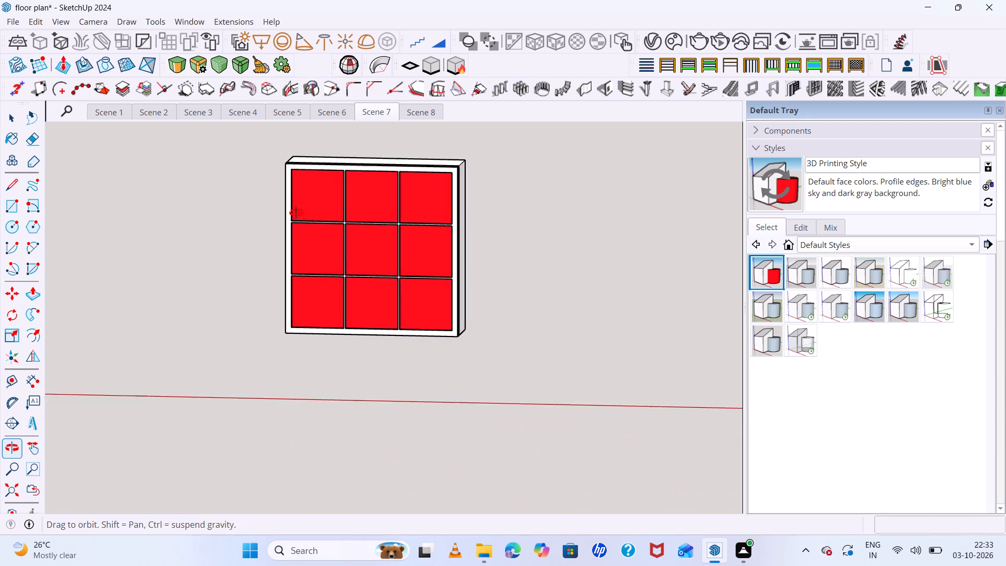
{"action": "middle_click_drag", "start_coordinate": [296, 213], "coordinate": [341, 165]}
{"action": "key", "text": "space"}
{"action": "left_click", "coordinate": [469, 221]}
{"action": "scroll", "coordinate": [379, 198], "scroll_direction": "up", "scroll_amount": 4}
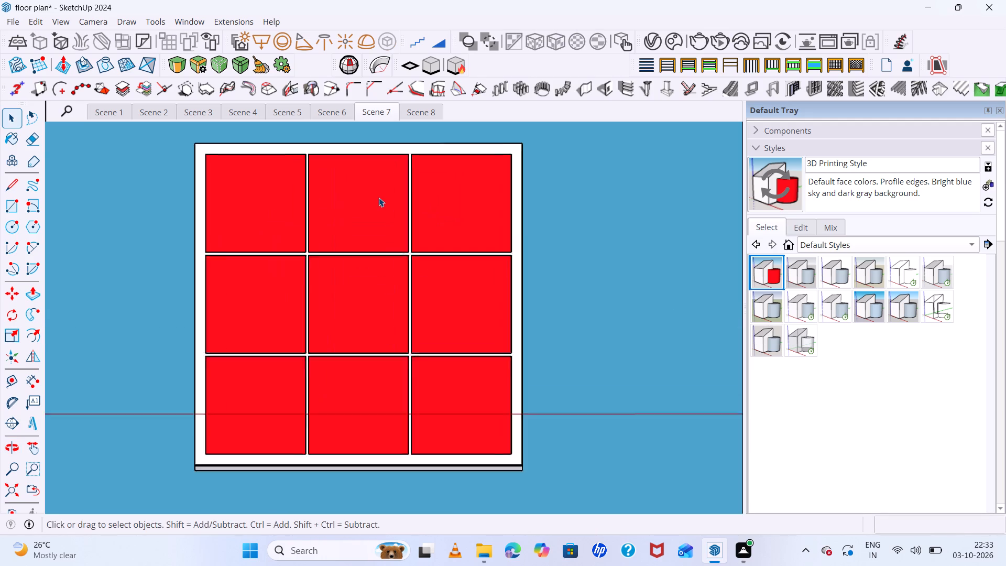
{"action": "scroll", "coordinate": [379, 198], "scroll_direction": "up", "scroll_amount": 8}
{"action": "middle_click_drag", "start_coordinate": [417, 250], "coordinate": [432, 343]}
{"action": "left_click", "coordinate": [488, 244]}
{"action": "scroll", "coordinate": [489, 243], "scroll_direction": "down", "scroll_amount": 7}
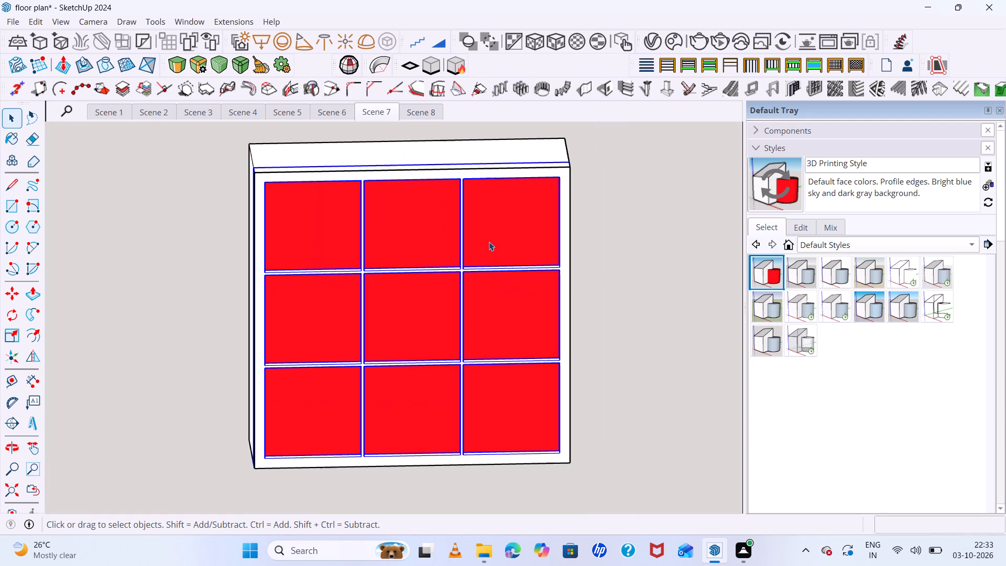
{"action": "scroll", "coordinate": [484, 233], "scroll_direction": "down", "scroll_amount": 1}
Try the Architectural Design Style, then apply the Default Style with the brown background to the model.
{"action": "double_click", "coordinate": [792, 275]}
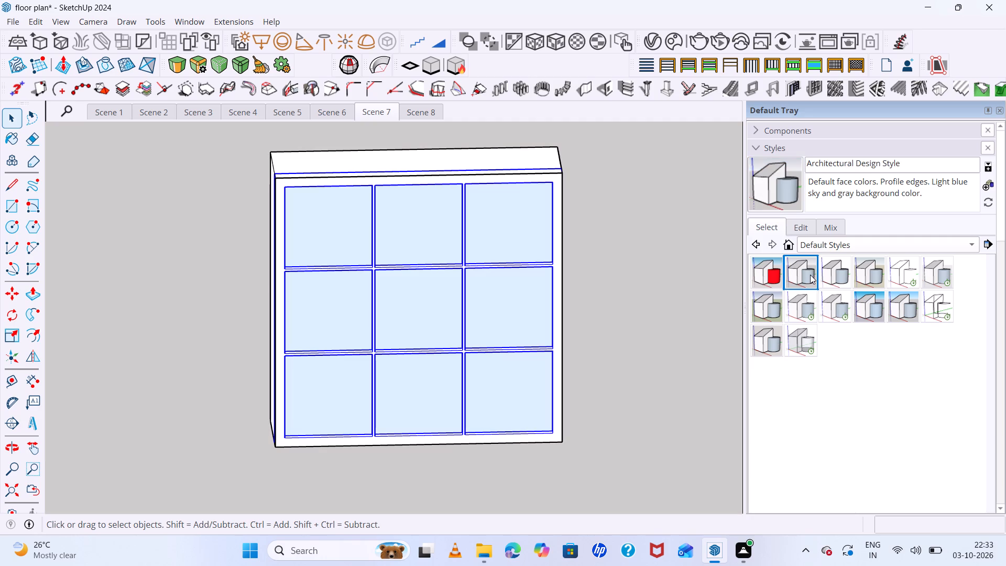
{"action": "left_click", "coordinate": [877, 313]}
{"action": "left_click", "coordinate": [872, 273]}
Inspect the glazed three-by-three panel beside the house, both up close and from a distance.
{"action": "middle_click_drag", "start_coordinate": [420, 262], "coordinate": [512, 259]}
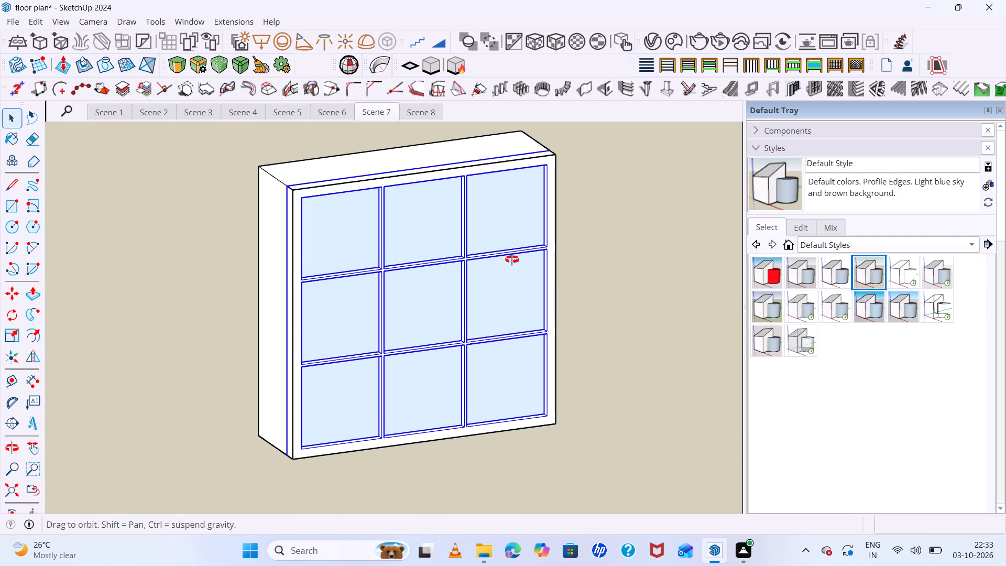
{"action": "middle_click_drag", "start_coordinate": [512, 259], "coordinate": [512, 256]}
{"action": "scroll", "coordinate": [493, 235], "scroll_direction": "down", "scroll_amount": 20}
{"action": "scroll", "coordinate": [493, 235], "scroll_direction": "down", "scroll_amount": 2}
{"action": "middle_click_drag", "start_coordinate": [134, 250], "coordinate": [119, 308]}
{"action": "scroll", "coordinate": [322, 269], "scroll_direction": "down", "scroll_amount": 2}
{"action": "middle_click_drag", "start_coordinate": [390, 271], "coordinate": [258, 279]}
{"action": "scroll", "coordinate": [376, 281], "scroll_direction": "up", "scroll_amount": 7}
{"action": "left_click", "coordinate": [523, 260]}
{"action": "middle_click_drag", "start_coordinate": [511, 270], "coordinate": [509, 197]}
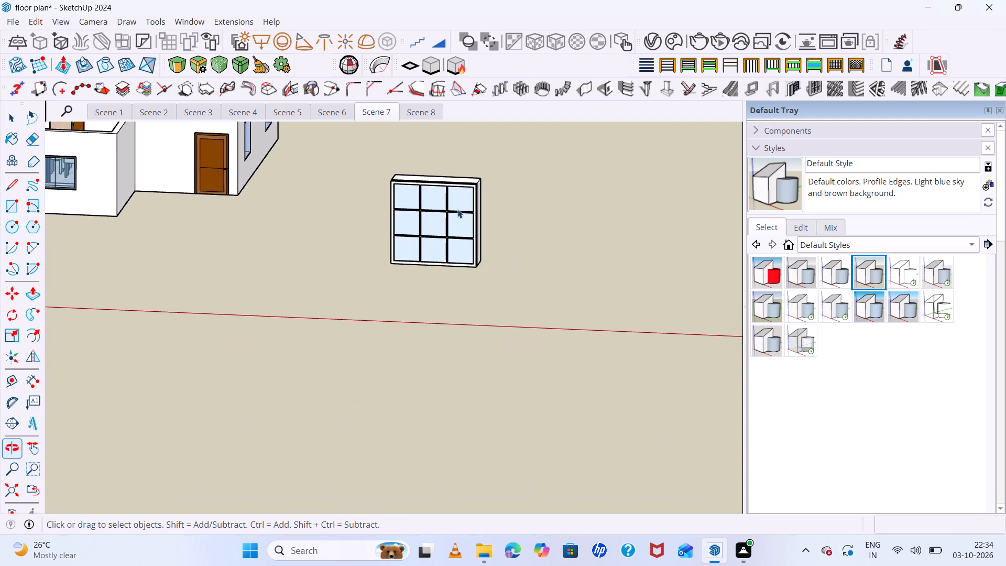
{"action": "scroll", "coordinate": [389, 224], "scroll_direction": "up", "scroll_amount": 11}
{"action": "middle_click_drag", "start_coordinate": [441, 248], "coordinate": [480, 243]}
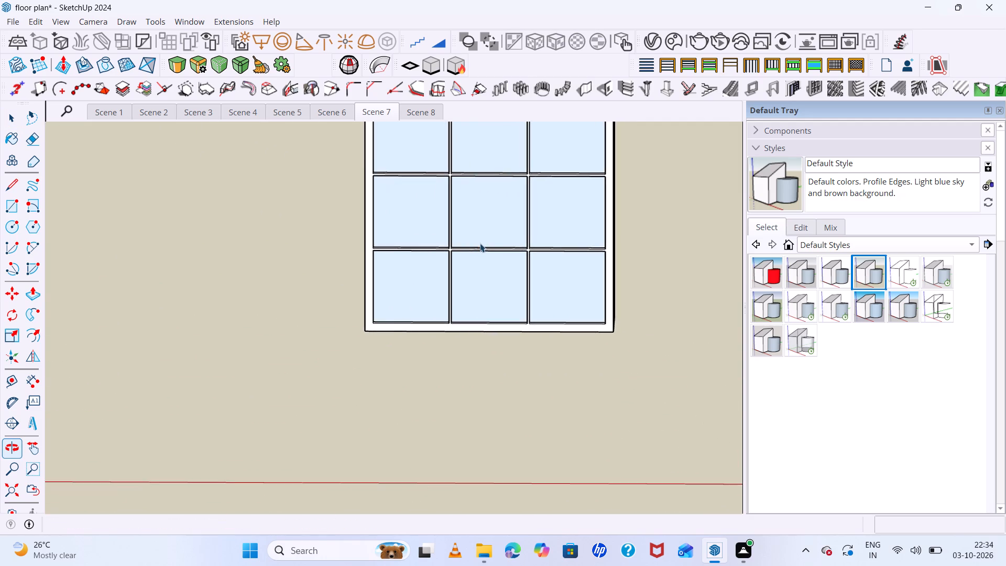
{"action": "scroll", "coordinate": [480, 243], "scroll_direction": "up", "scroll_amount": 1}
{"action": "scroll", "coordinate": [477, 241], "scroll_direction": "down", "scroll_amount": 7}
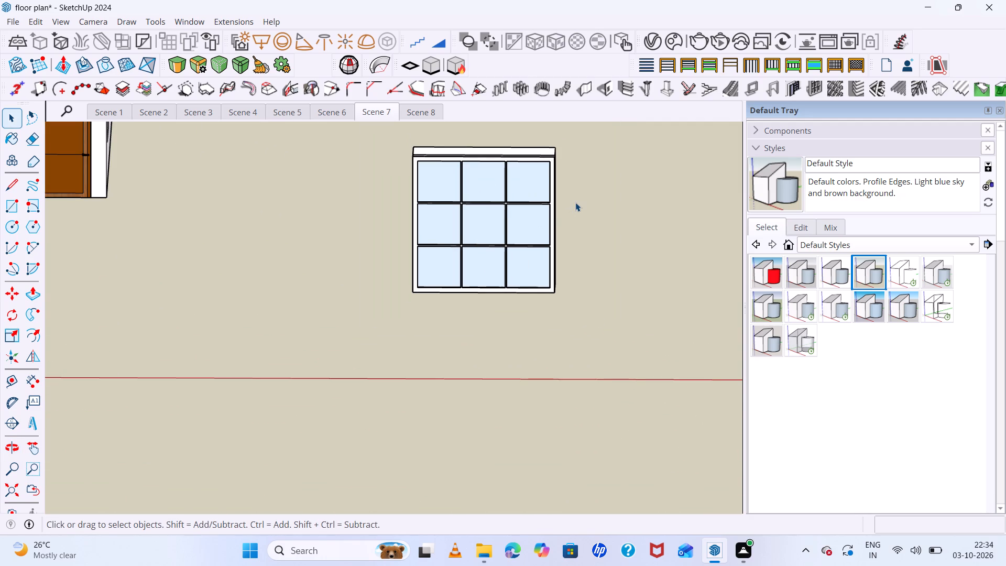
{"action": "scroll", "coordinate": [573, 205], "scroll_direction": "up", "scroll_amount": 5}
{"action": "scroll", "coordinate": [571, 206], "scroll_direction": "down", "scroll_amount": 5}
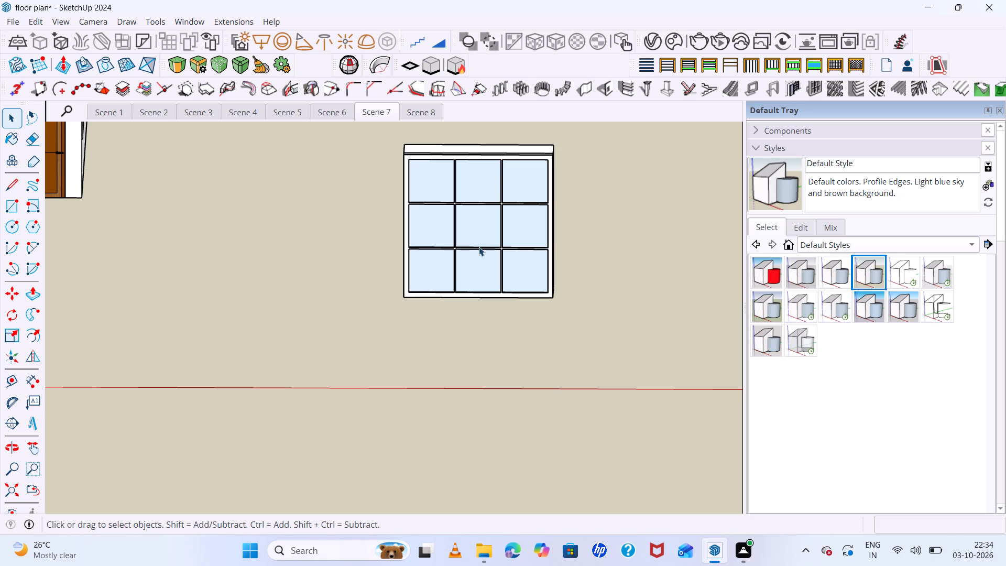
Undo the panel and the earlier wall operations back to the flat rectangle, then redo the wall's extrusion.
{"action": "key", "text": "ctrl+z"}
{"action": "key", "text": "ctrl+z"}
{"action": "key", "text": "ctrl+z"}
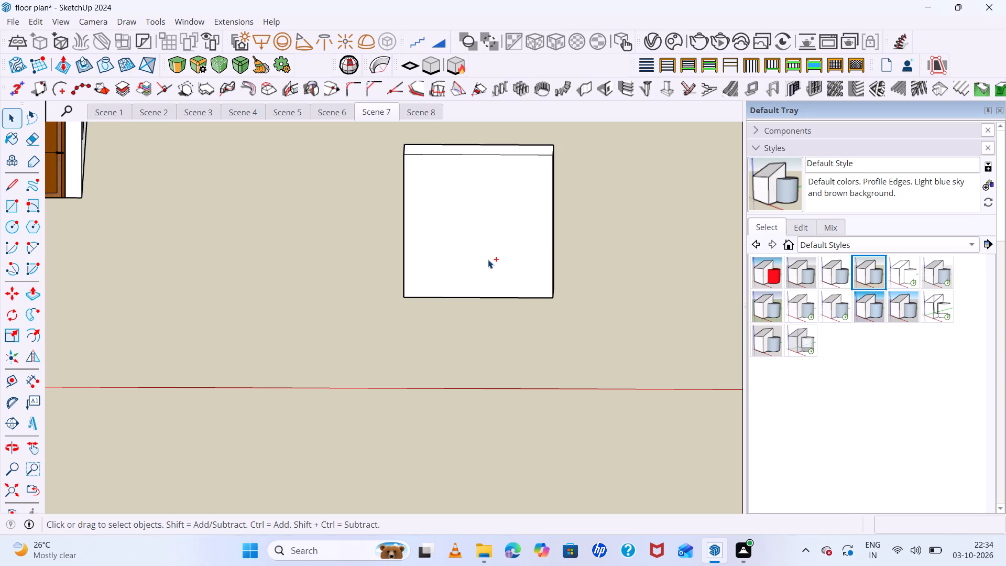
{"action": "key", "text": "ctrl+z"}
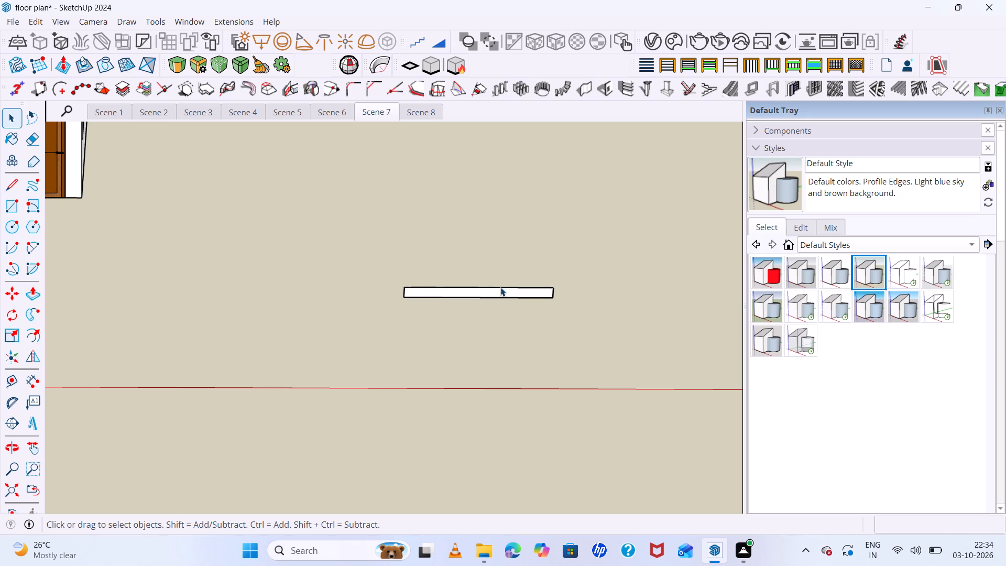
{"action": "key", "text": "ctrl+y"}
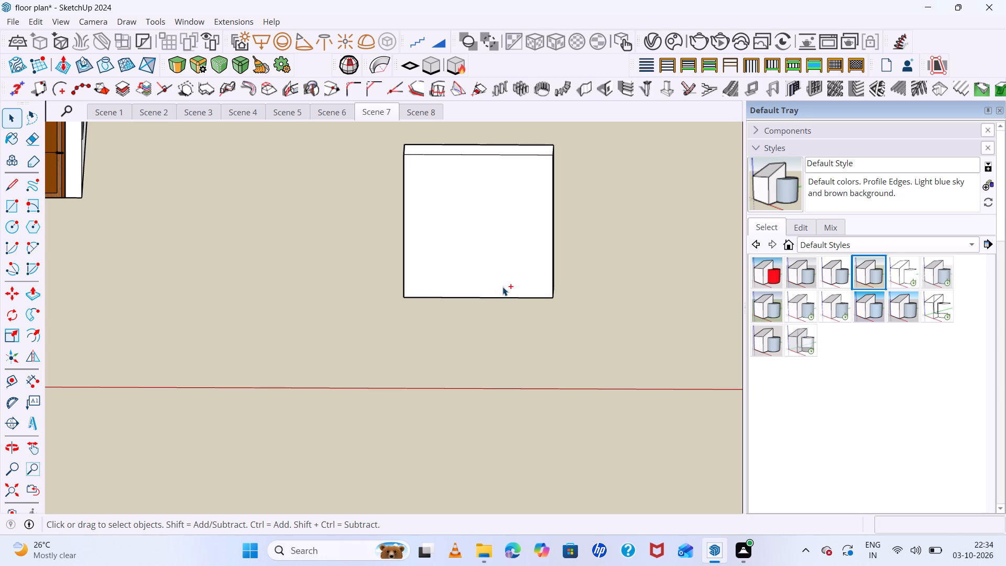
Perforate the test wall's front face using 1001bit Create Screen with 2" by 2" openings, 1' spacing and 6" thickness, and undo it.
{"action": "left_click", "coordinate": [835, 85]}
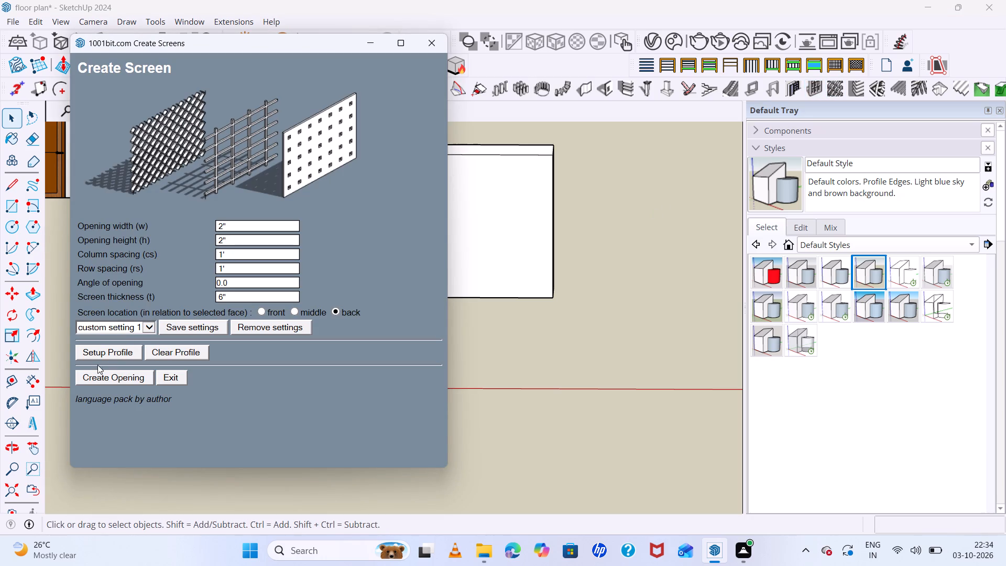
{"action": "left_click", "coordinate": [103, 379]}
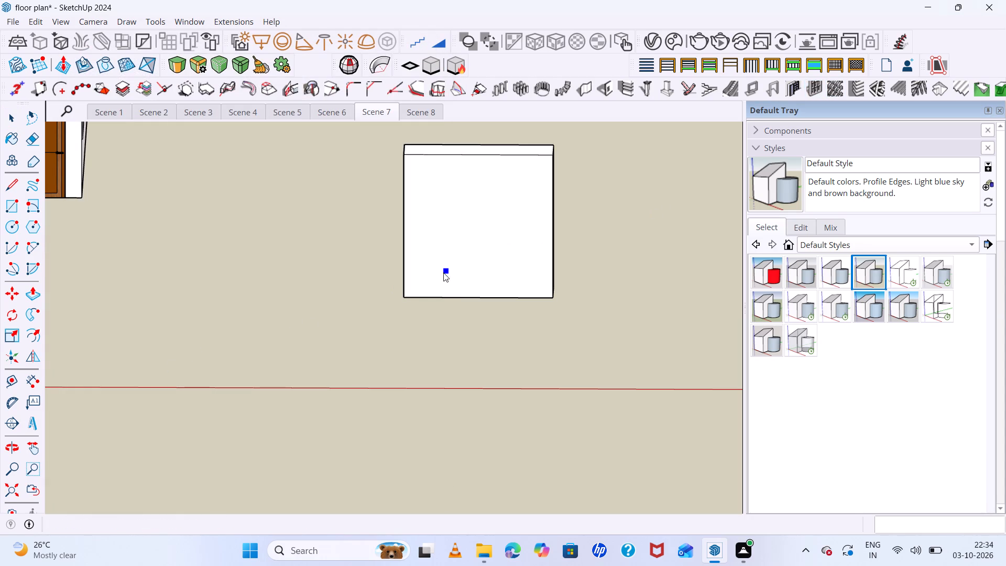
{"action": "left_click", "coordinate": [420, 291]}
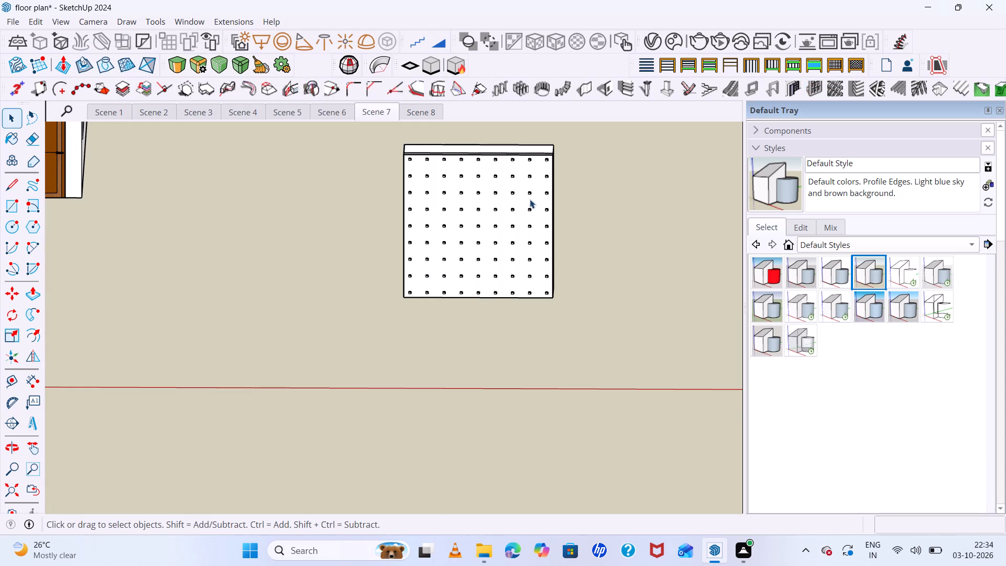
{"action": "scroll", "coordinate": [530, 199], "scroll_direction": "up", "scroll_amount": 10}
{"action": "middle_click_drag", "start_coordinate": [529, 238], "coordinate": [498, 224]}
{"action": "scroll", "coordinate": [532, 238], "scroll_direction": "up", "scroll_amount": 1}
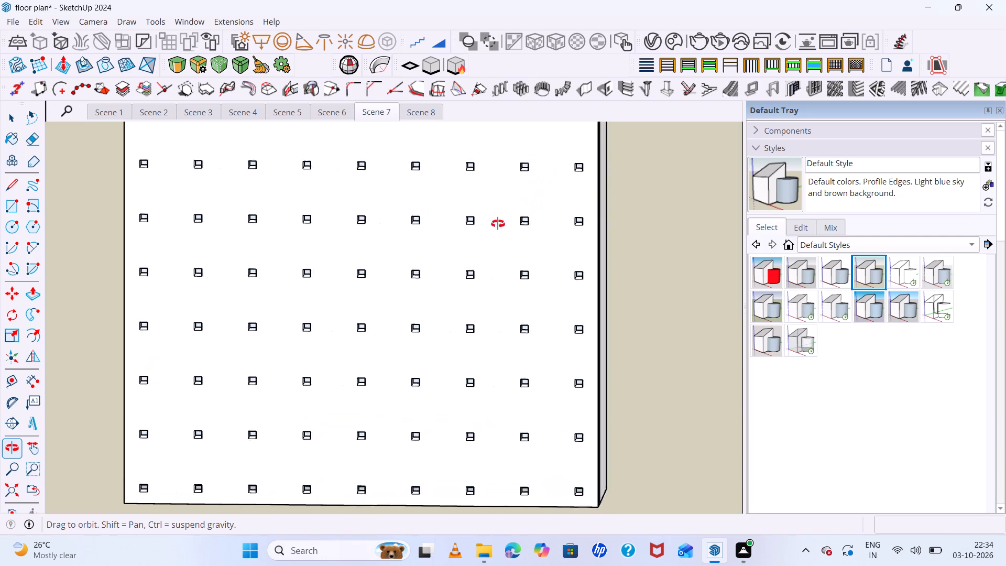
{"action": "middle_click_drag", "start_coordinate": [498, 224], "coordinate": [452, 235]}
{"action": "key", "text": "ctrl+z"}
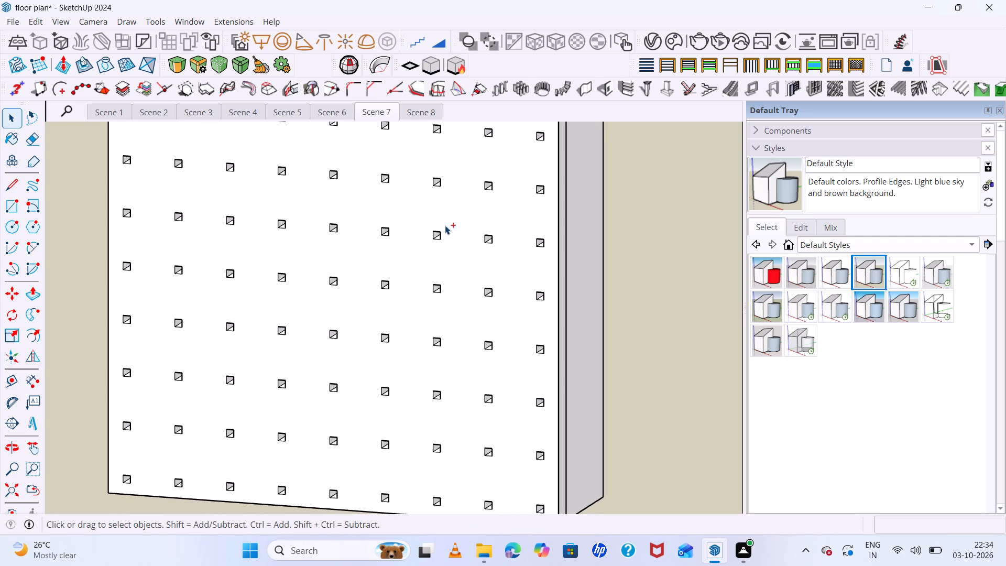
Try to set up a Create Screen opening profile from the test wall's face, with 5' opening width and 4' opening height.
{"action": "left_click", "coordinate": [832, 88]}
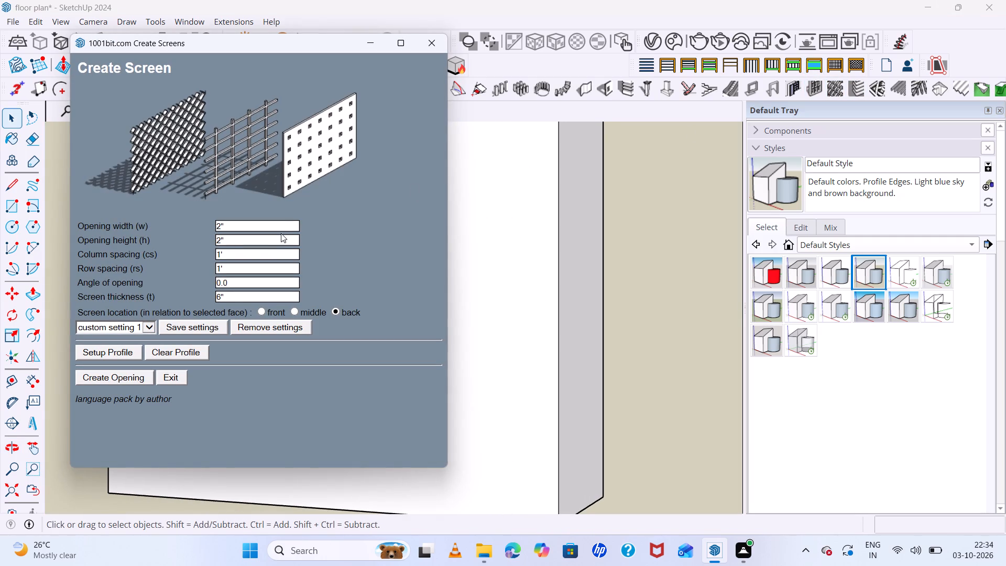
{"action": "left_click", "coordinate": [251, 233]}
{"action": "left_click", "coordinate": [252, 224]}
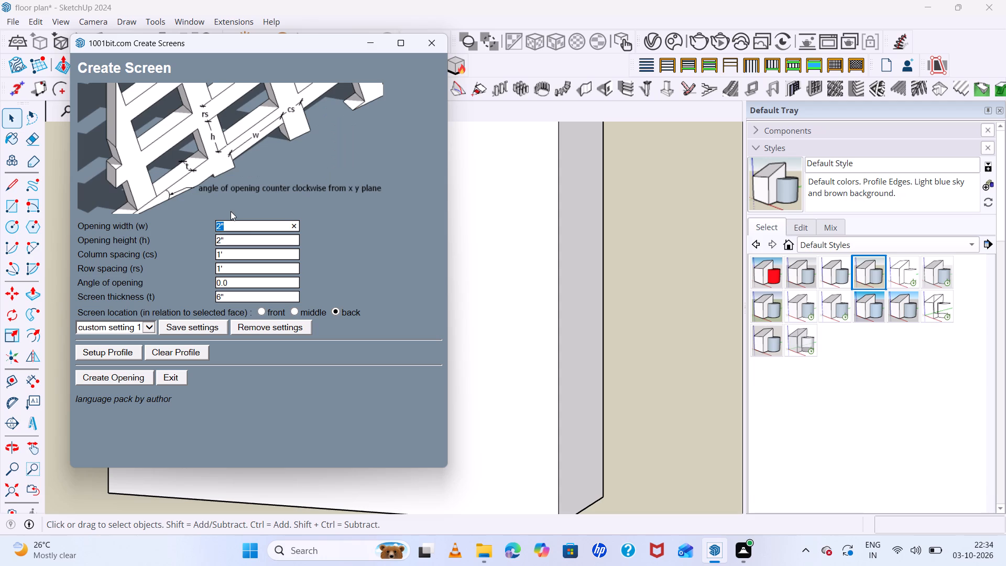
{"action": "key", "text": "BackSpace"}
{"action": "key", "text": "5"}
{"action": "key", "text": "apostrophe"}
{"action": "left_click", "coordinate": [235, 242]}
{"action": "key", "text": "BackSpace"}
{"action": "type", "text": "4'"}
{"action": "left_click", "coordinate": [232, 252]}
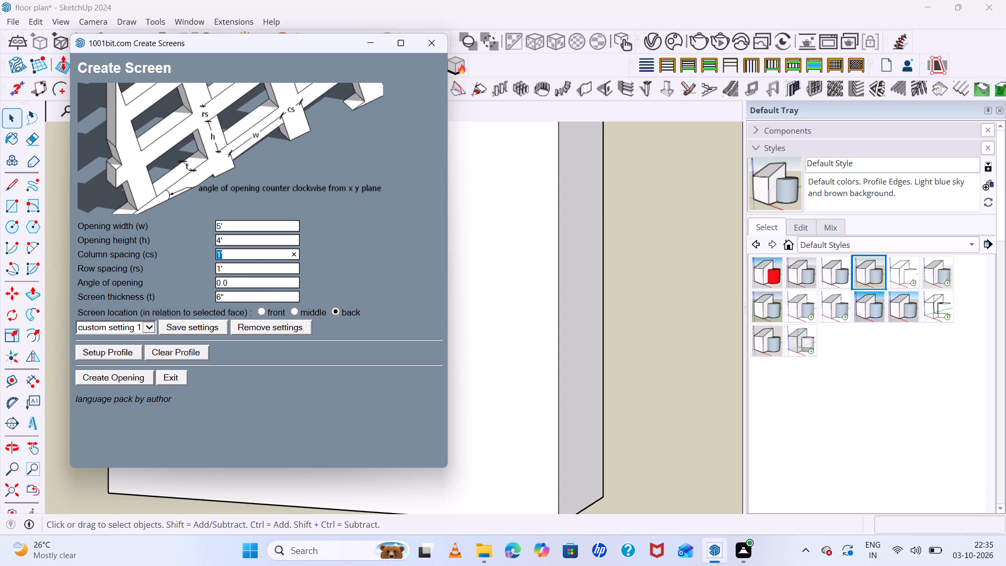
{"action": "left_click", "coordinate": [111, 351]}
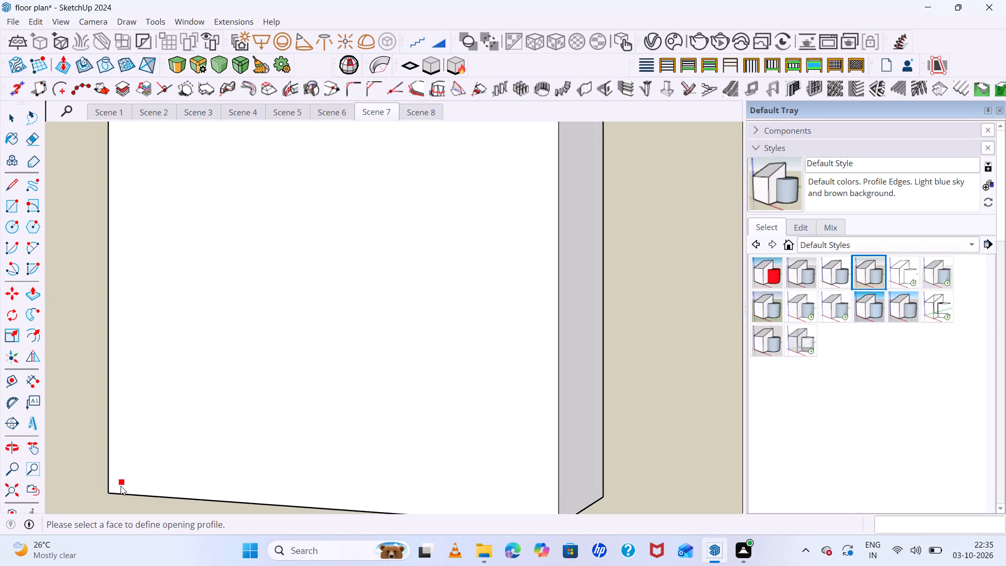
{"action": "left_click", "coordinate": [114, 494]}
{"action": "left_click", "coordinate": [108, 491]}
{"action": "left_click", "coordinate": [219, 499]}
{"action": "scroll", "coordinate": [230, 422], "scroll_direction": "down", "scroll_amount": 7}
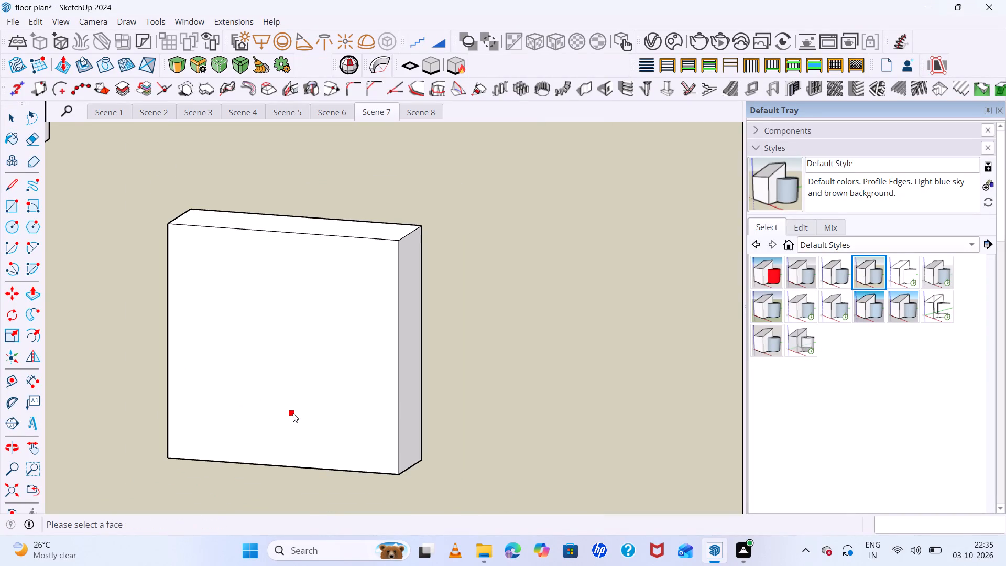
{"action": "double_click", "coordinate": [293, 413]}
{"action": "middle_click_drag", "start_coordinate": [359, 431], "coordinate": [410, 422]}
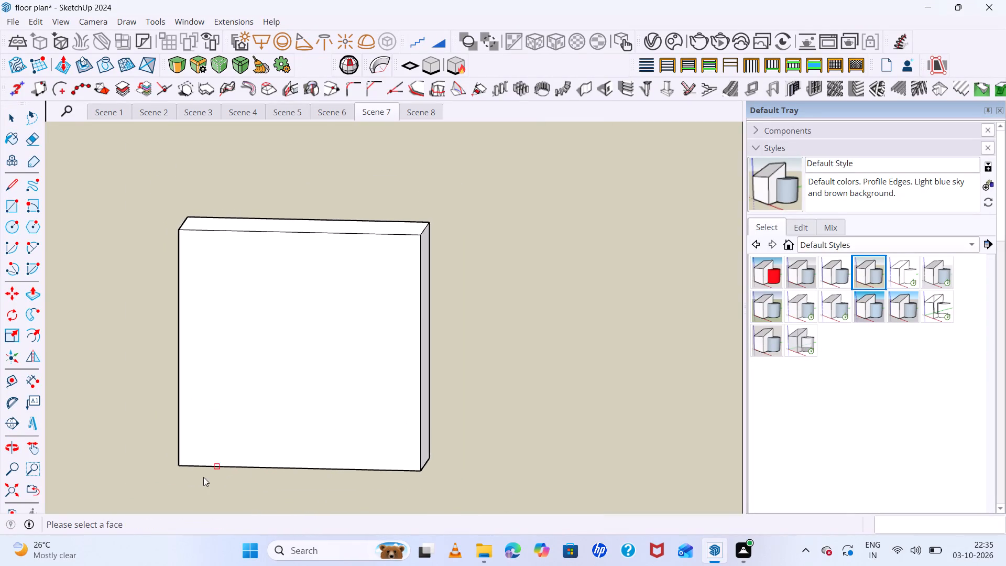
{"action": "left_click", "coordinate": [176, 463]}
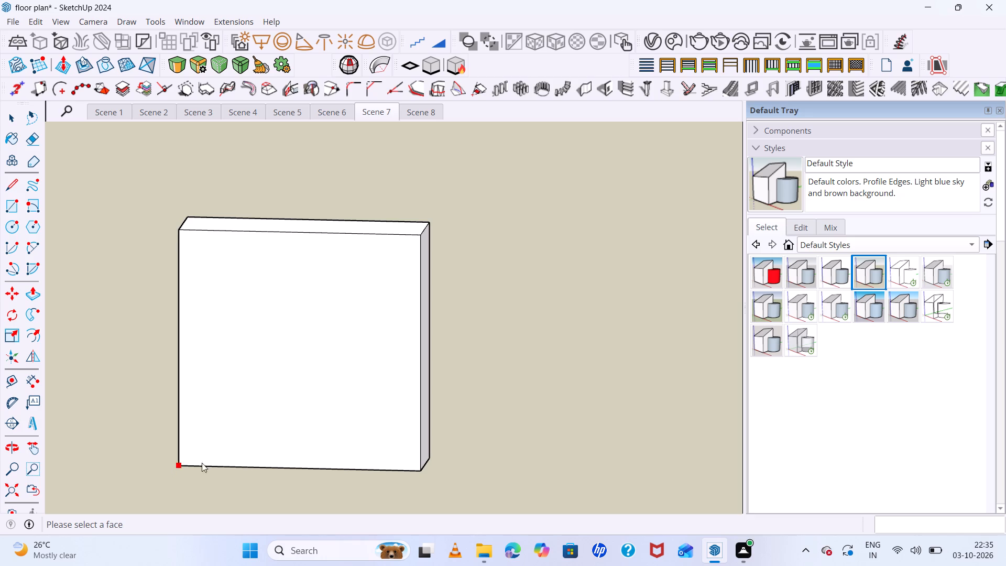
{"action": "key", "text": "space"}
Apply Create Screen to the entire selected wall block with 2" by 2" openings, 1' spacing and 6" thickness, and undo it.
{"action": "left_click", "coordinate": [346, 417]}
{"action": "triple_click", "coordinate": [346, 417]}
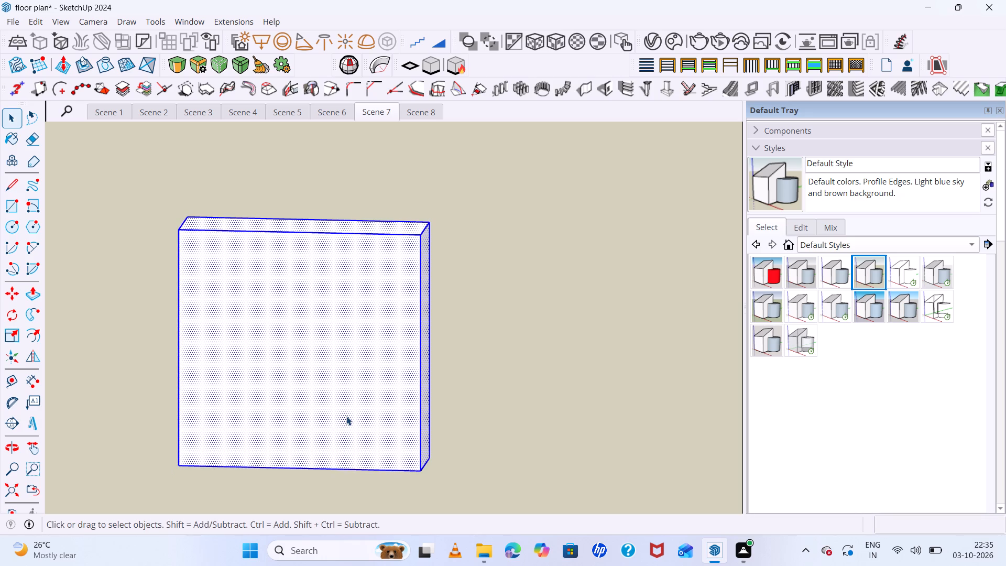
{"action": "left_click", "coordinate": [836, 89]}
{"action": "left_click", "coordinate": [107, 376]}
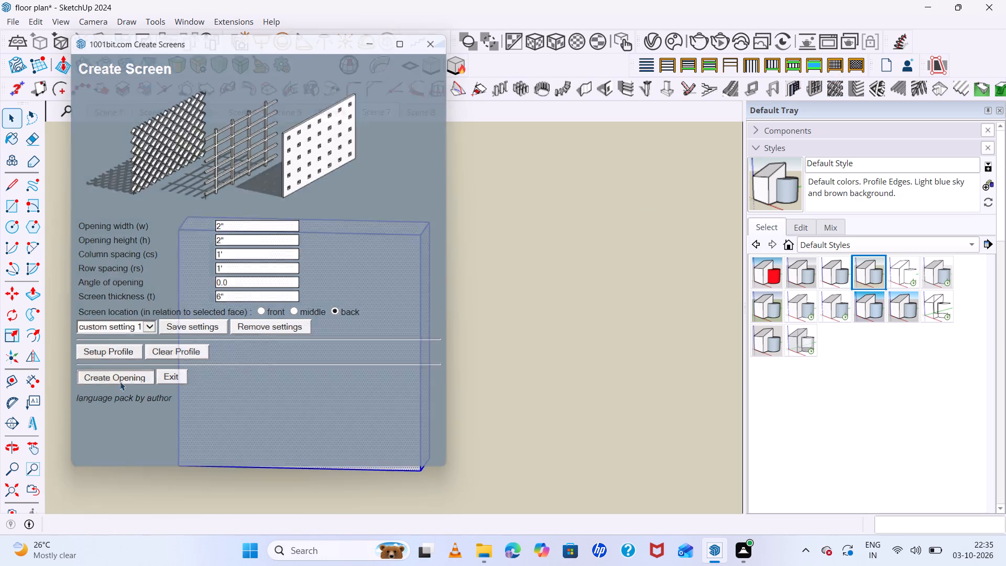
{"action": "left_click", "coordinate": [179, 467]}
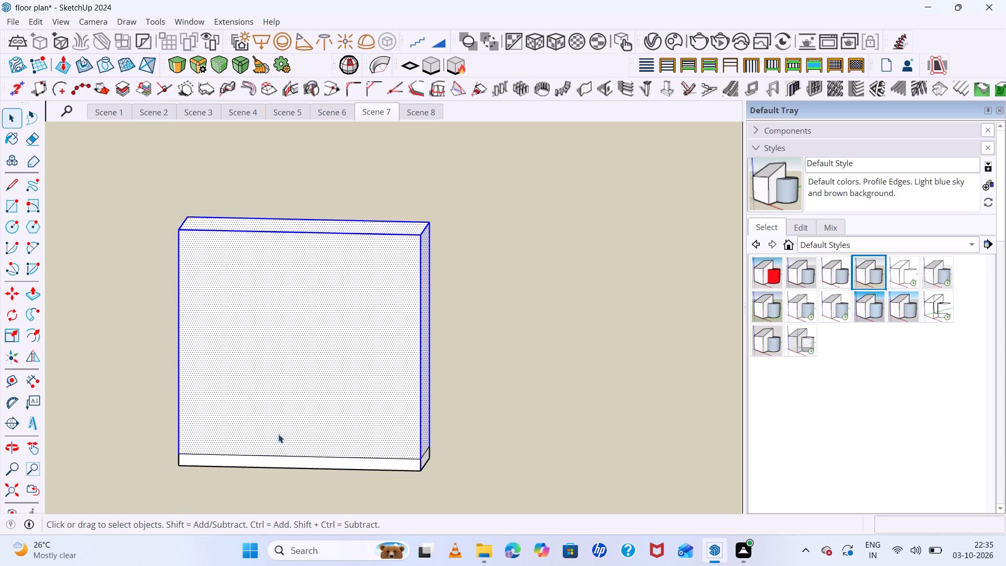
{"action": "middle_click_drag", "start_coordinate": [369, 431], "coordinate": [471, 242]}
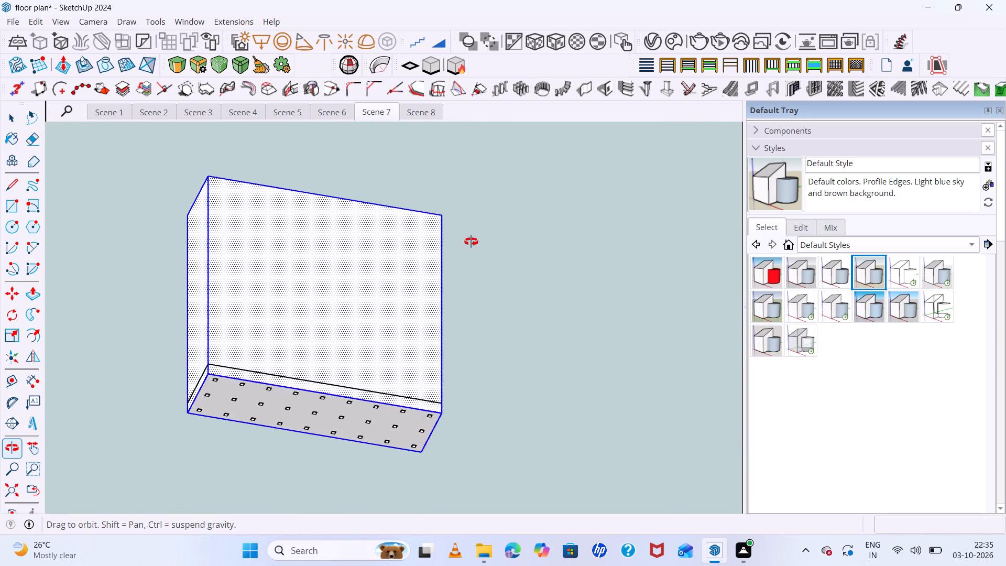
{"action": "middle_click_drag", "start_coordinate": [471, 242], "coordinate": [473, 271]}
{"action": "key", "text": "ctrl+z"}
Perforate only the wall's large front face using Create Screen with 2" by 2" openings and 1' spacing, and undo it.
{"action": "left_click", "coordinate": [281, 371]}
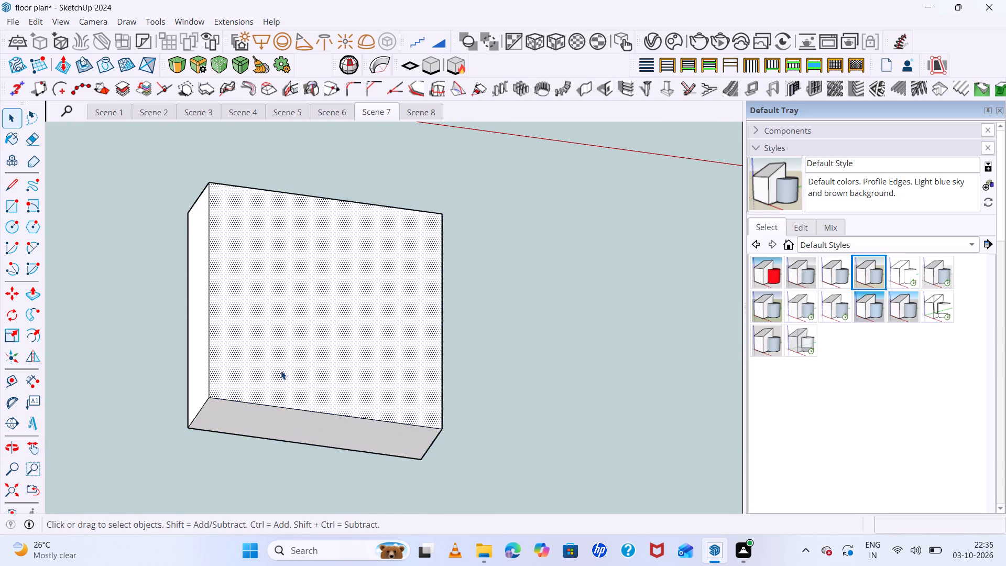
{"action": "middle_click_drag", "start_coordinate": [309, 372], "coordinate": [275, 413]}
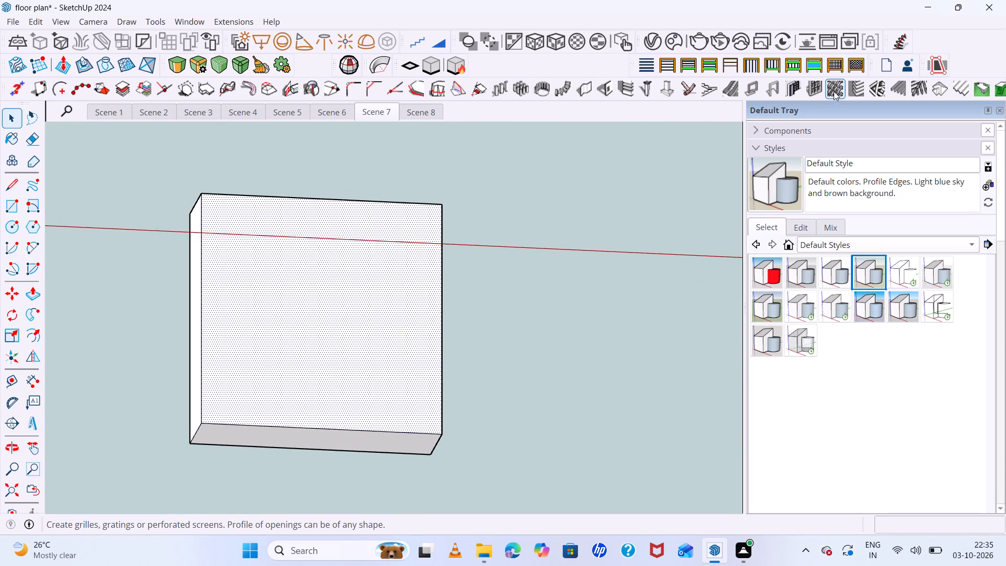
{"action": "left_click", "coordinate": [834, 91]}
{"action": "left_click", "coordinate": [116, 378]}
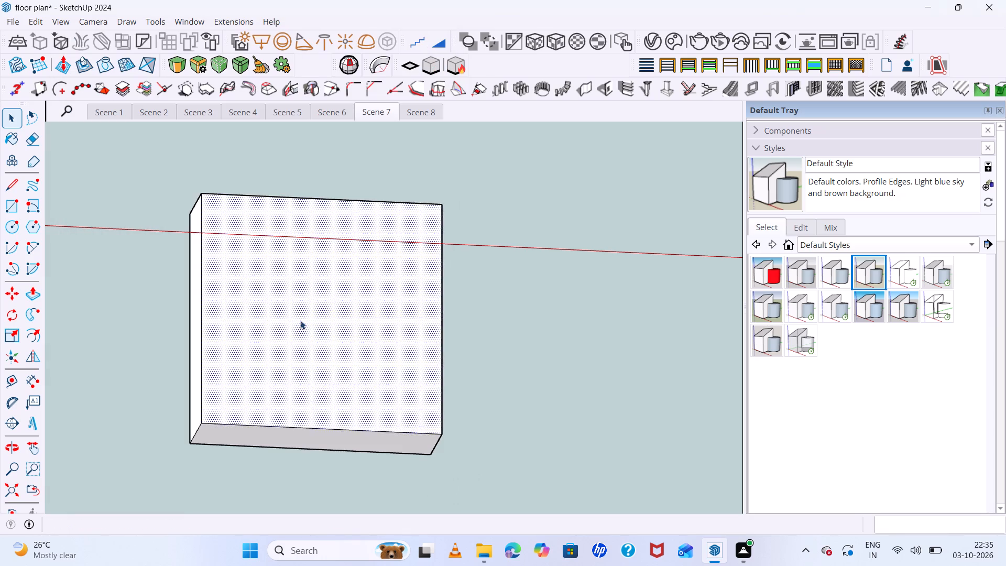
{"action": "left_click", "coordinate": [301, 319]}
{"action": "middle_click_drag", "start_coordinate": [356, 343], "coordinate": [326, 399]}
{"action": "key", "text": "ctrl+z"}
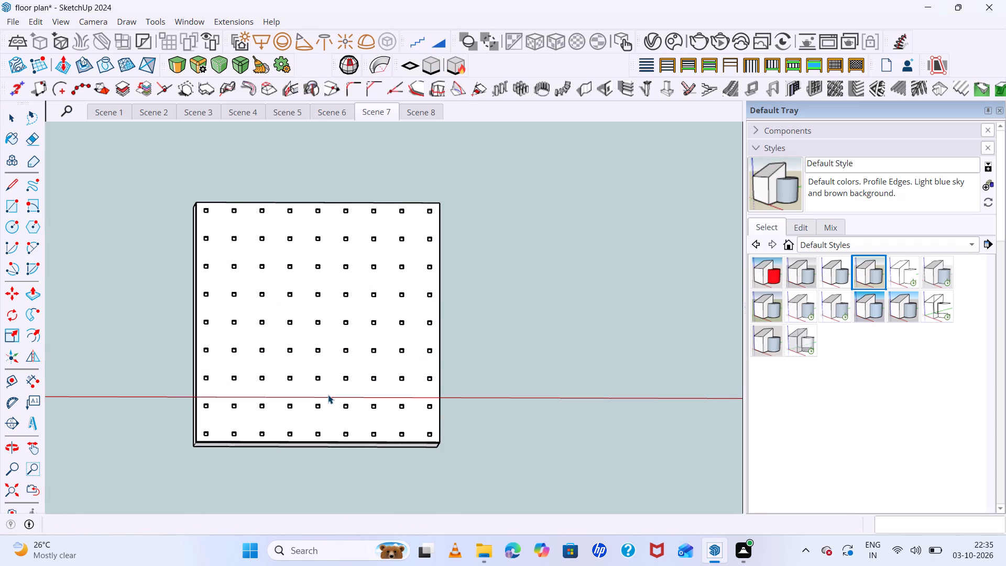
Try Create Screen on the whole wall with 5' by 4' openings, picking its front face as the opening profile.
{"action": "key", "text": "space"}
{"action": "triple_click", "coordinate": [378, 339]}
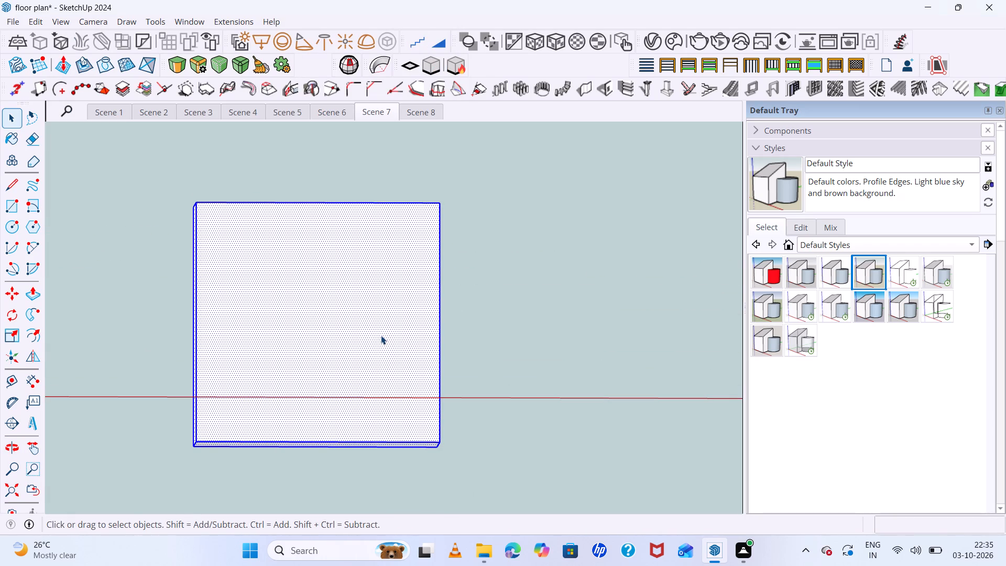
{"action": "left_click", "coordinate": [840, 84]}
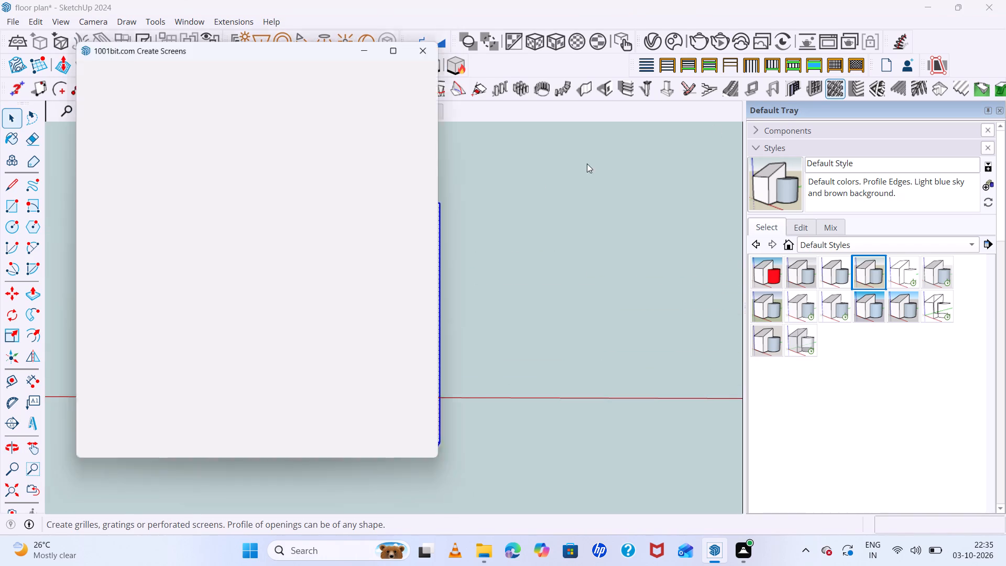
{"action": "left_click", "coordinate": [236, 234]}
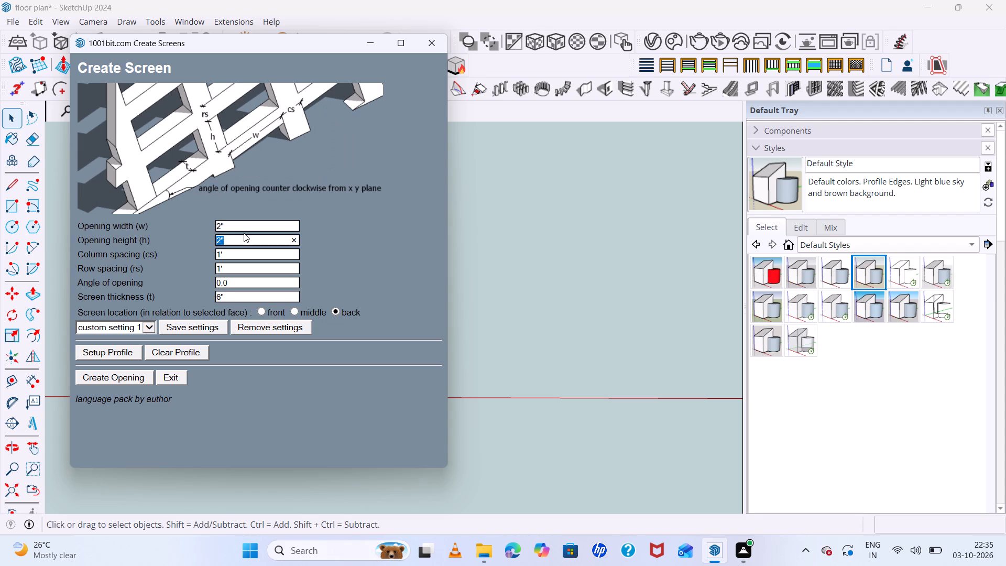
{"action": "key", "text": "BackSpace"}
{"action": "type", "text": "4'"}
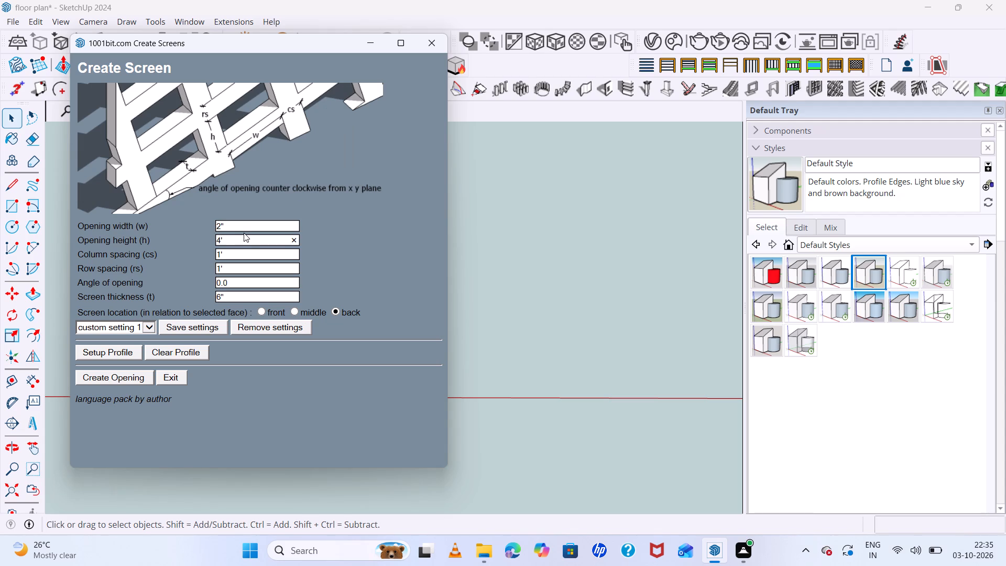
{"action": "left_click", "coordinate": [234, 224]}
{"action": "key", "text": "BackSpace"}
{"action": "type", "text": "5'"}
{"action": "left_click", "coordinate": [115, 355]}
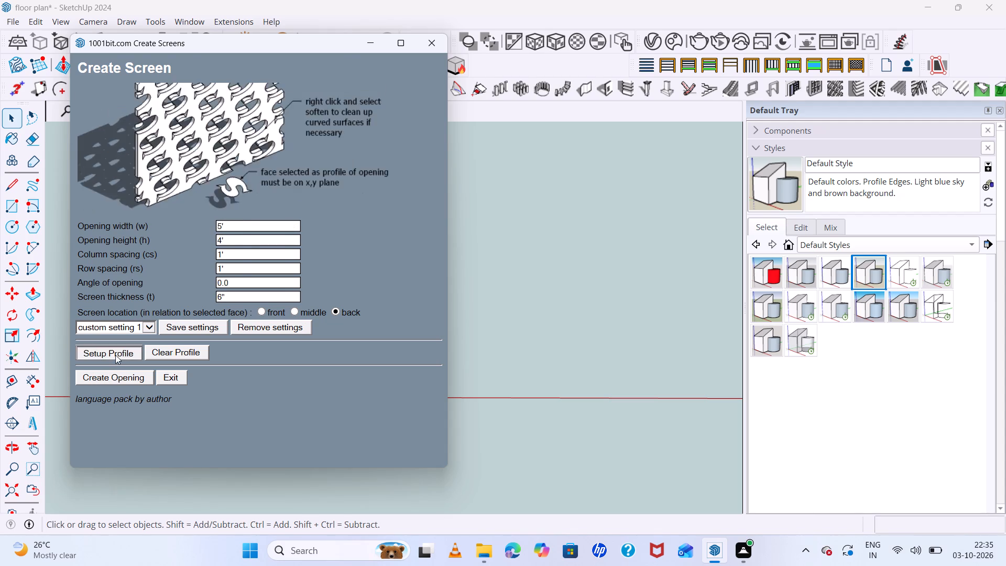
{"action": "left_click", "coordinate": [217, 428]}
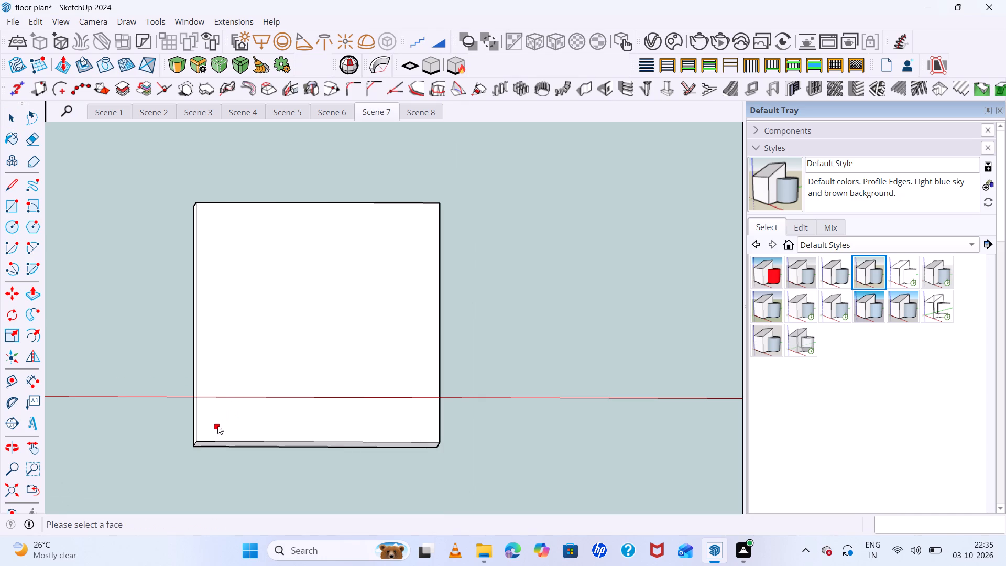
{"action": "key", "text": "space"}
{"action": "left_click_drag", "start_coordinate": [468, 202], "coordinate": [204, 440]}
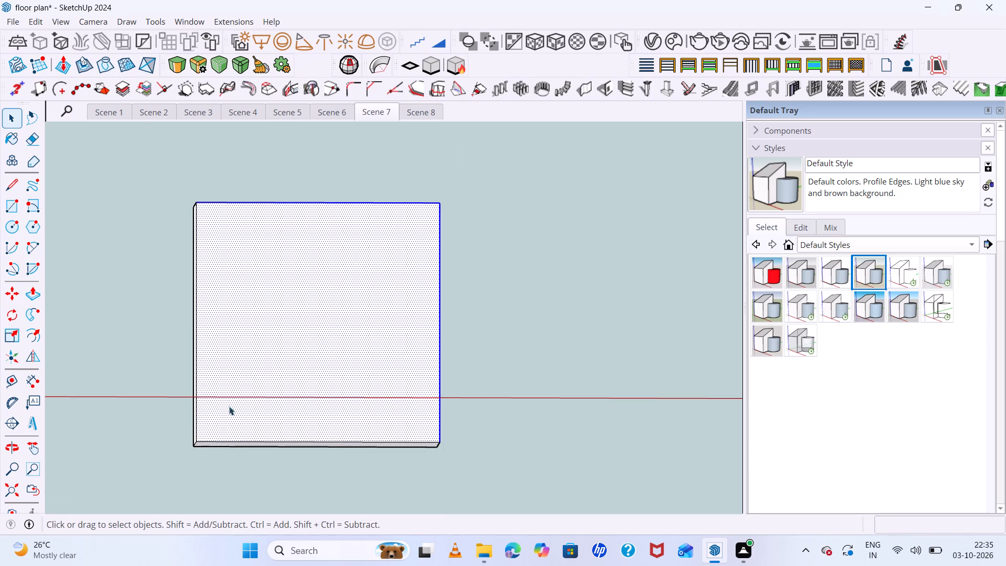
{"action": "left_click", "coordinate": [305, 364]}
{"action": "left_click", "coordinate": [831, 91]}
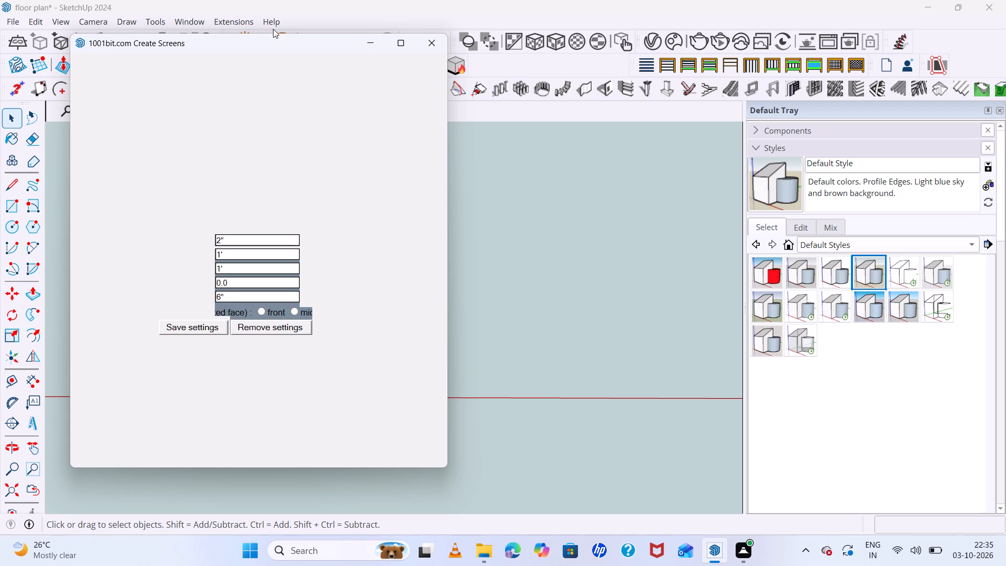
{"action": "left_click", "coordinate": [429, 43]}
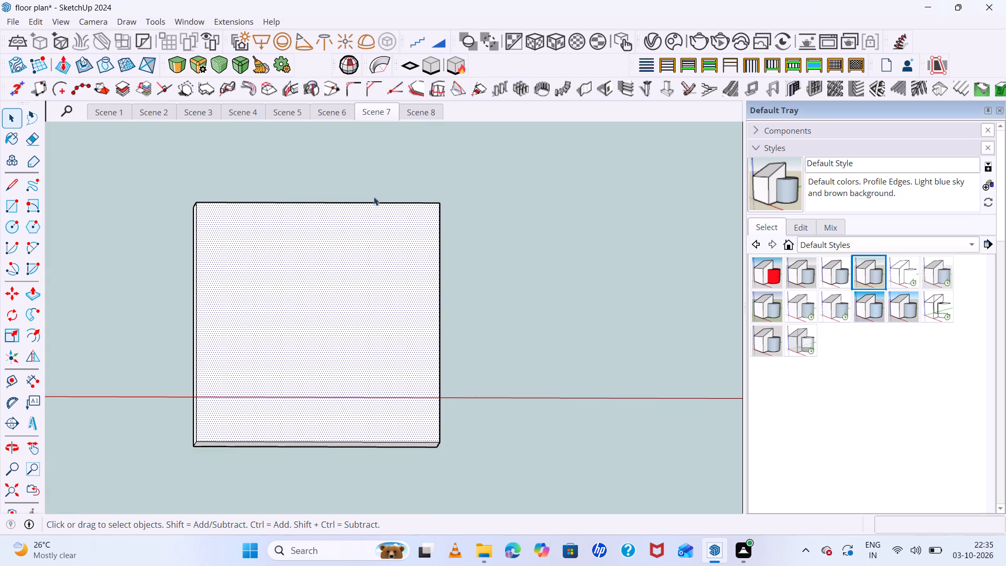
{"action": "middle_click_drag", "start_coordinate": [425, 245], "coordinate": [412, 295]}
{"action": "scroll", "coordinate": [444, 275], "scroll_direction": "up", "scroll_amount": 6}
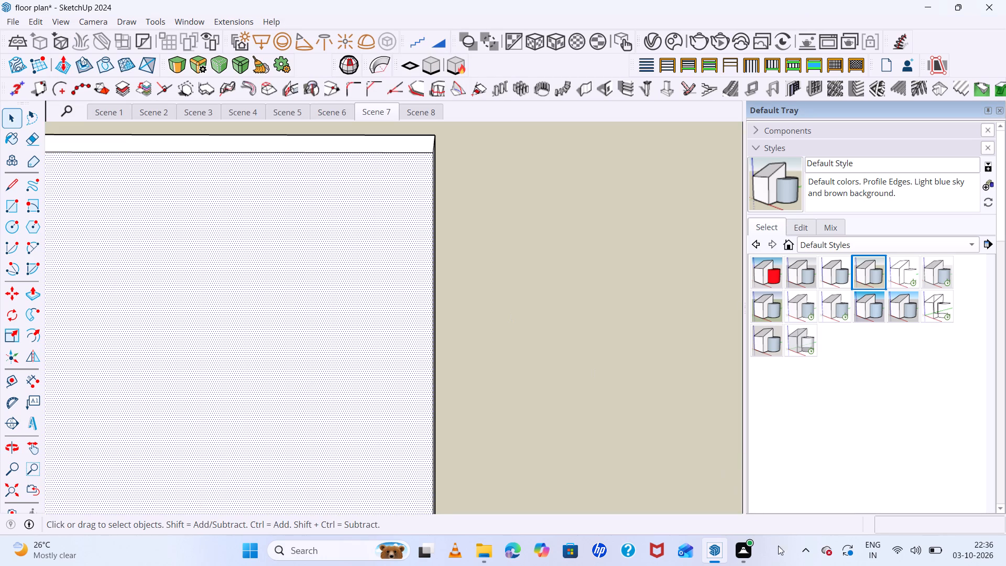
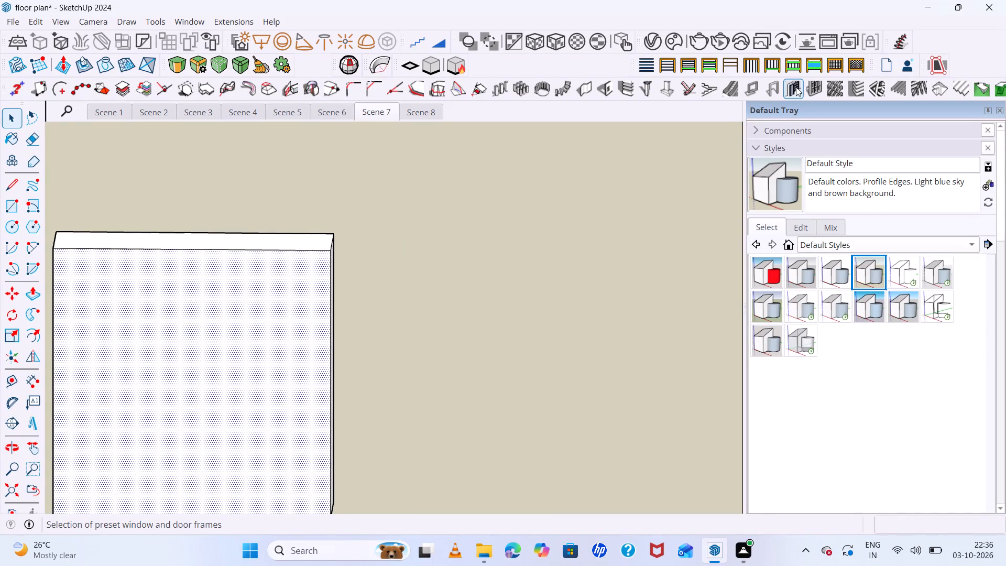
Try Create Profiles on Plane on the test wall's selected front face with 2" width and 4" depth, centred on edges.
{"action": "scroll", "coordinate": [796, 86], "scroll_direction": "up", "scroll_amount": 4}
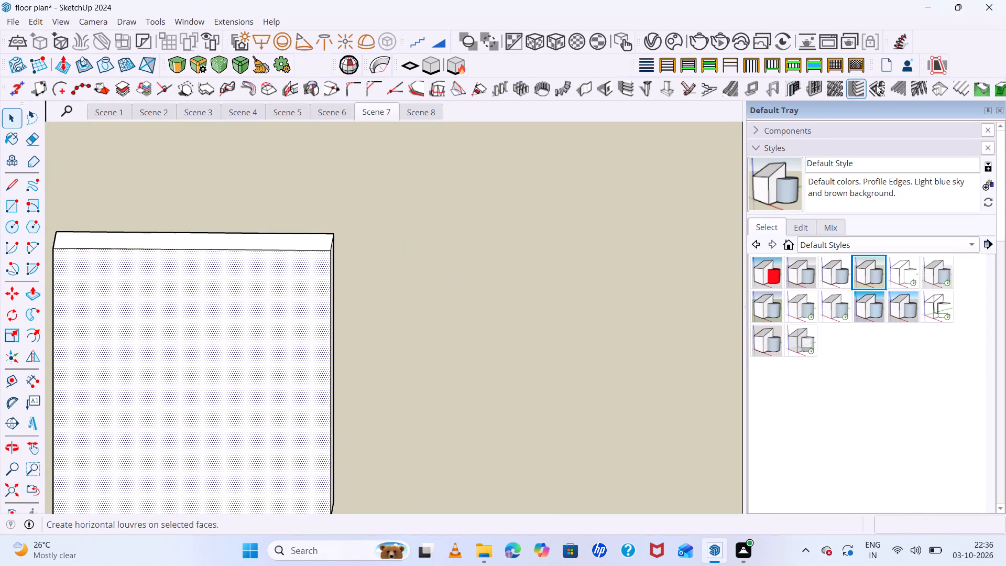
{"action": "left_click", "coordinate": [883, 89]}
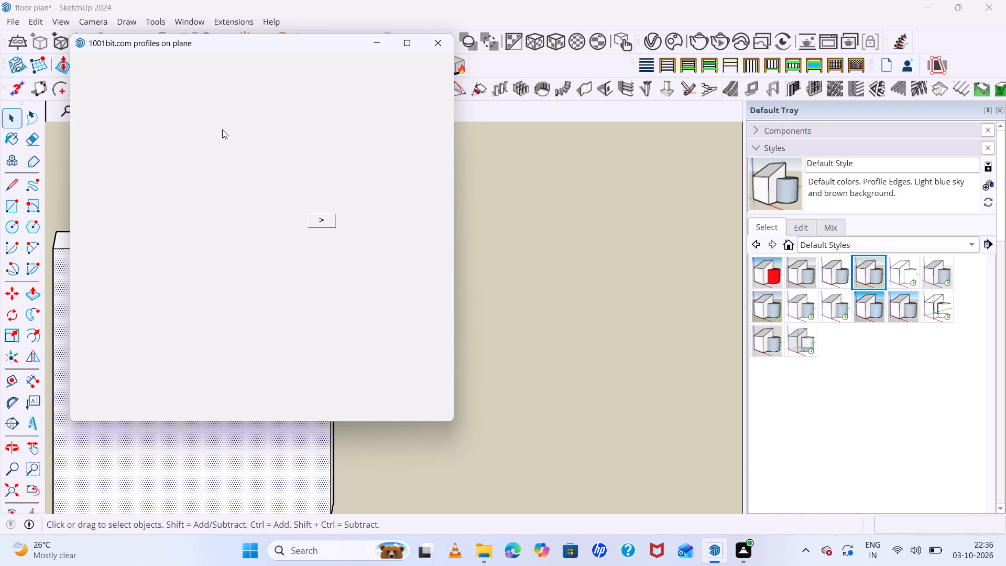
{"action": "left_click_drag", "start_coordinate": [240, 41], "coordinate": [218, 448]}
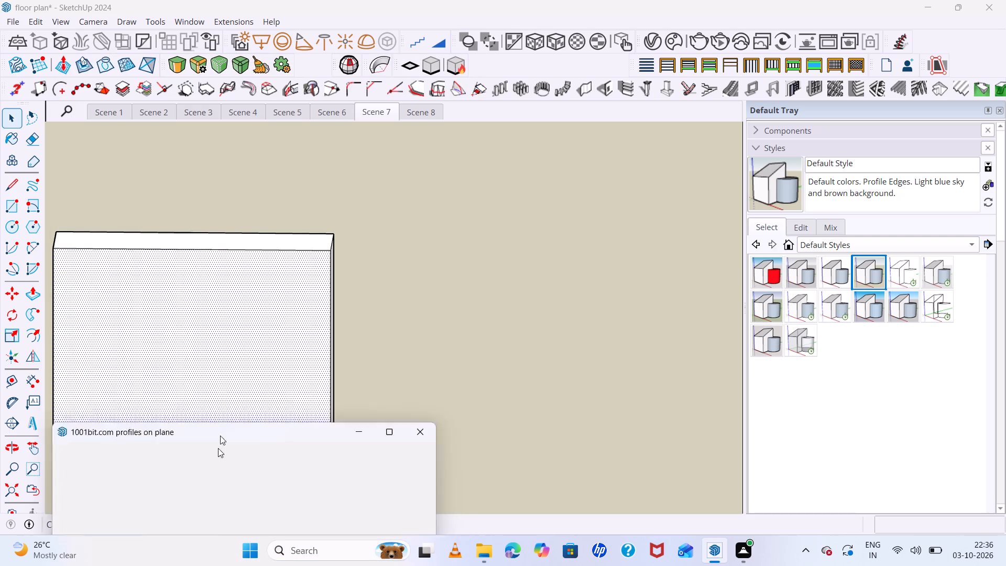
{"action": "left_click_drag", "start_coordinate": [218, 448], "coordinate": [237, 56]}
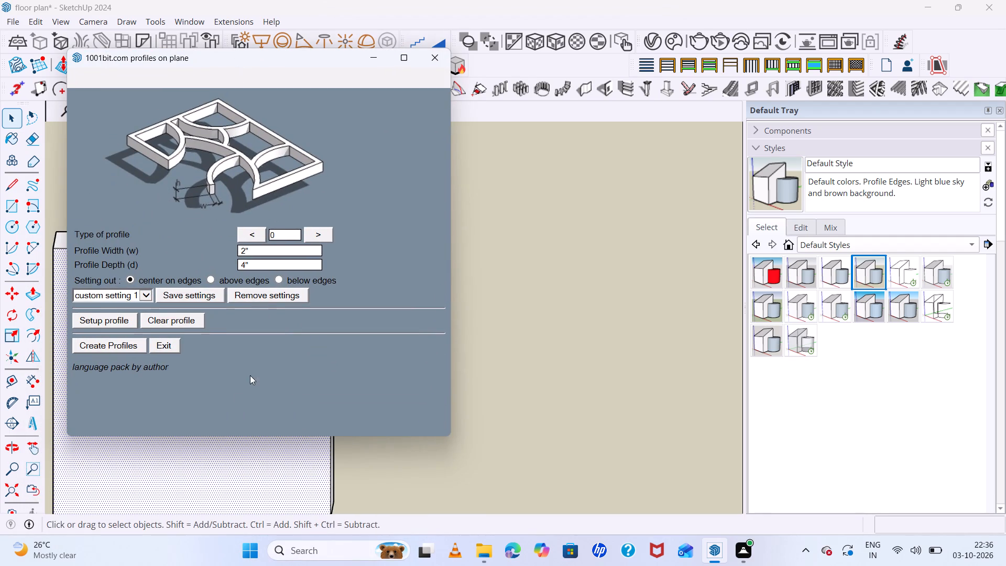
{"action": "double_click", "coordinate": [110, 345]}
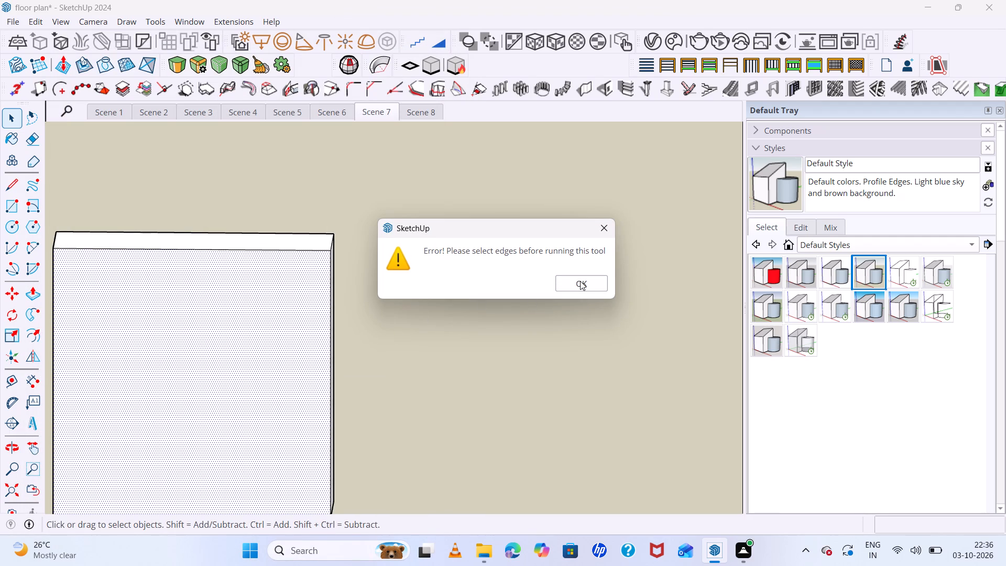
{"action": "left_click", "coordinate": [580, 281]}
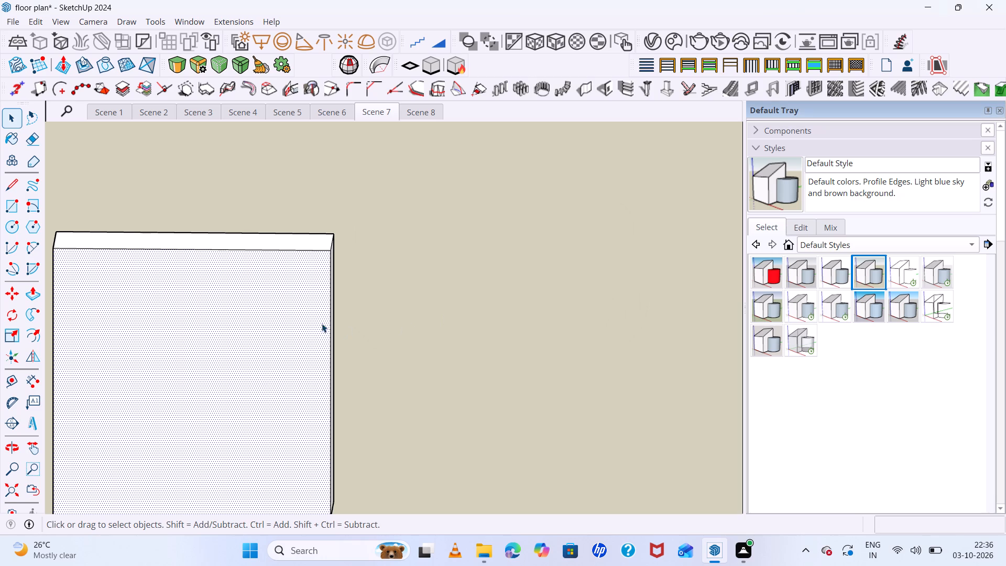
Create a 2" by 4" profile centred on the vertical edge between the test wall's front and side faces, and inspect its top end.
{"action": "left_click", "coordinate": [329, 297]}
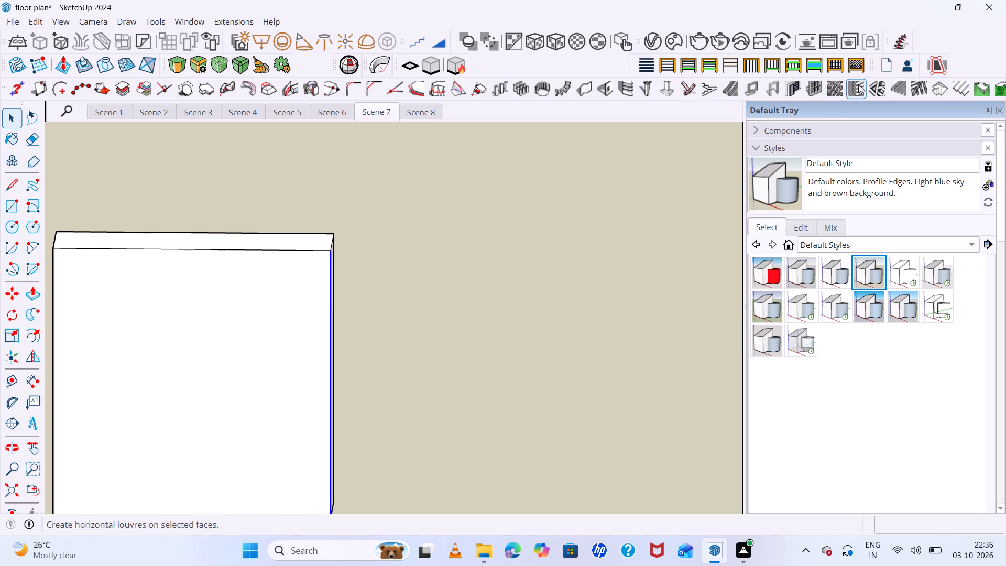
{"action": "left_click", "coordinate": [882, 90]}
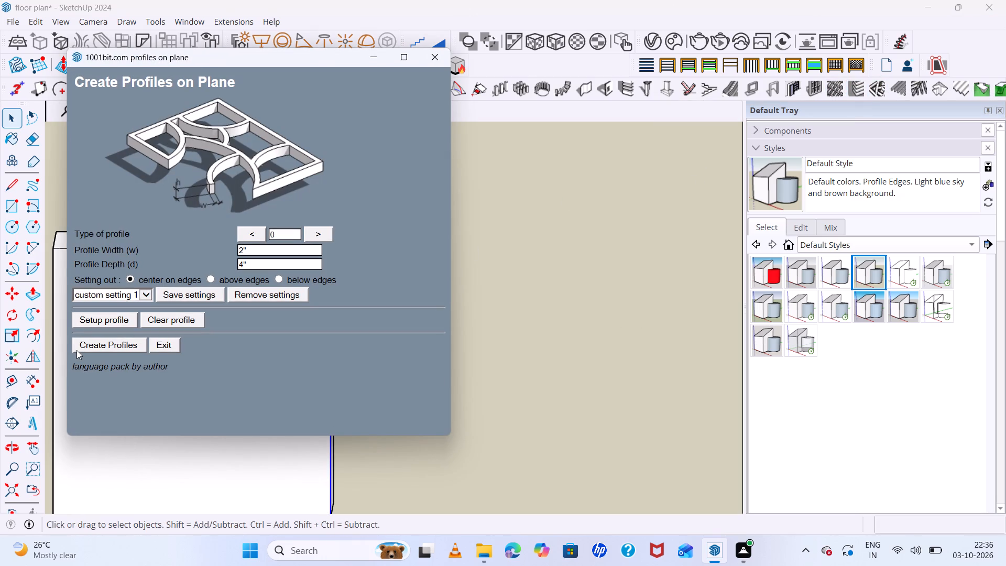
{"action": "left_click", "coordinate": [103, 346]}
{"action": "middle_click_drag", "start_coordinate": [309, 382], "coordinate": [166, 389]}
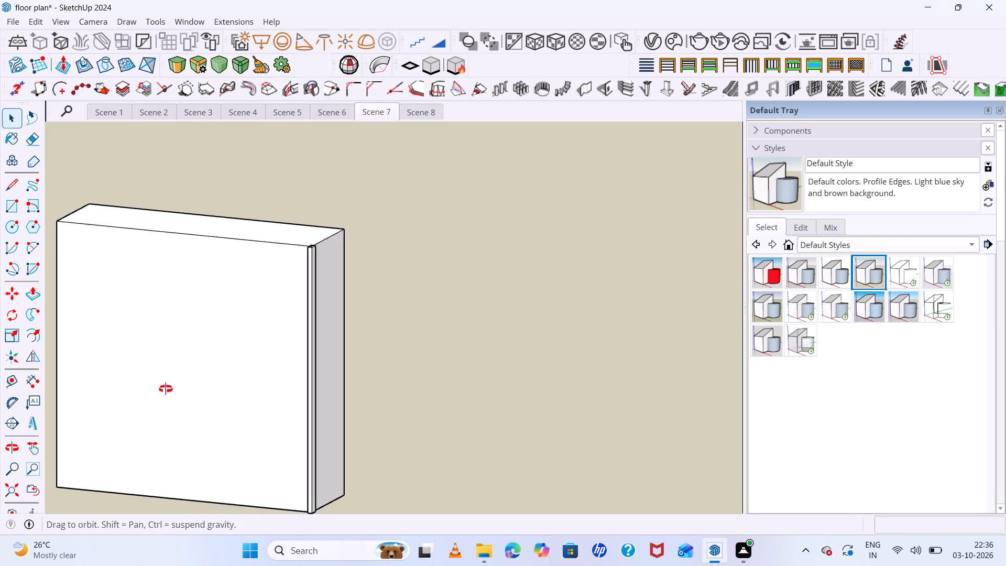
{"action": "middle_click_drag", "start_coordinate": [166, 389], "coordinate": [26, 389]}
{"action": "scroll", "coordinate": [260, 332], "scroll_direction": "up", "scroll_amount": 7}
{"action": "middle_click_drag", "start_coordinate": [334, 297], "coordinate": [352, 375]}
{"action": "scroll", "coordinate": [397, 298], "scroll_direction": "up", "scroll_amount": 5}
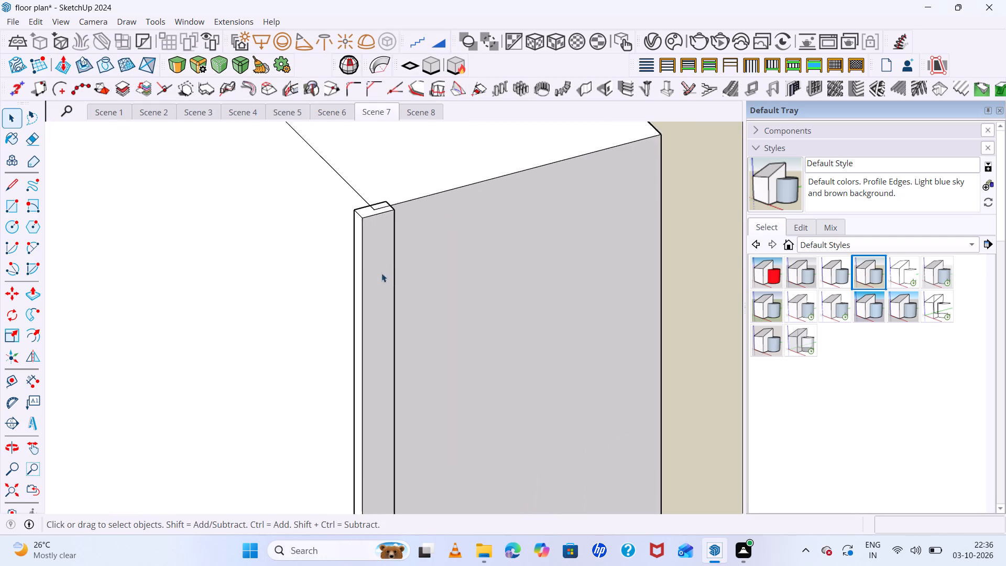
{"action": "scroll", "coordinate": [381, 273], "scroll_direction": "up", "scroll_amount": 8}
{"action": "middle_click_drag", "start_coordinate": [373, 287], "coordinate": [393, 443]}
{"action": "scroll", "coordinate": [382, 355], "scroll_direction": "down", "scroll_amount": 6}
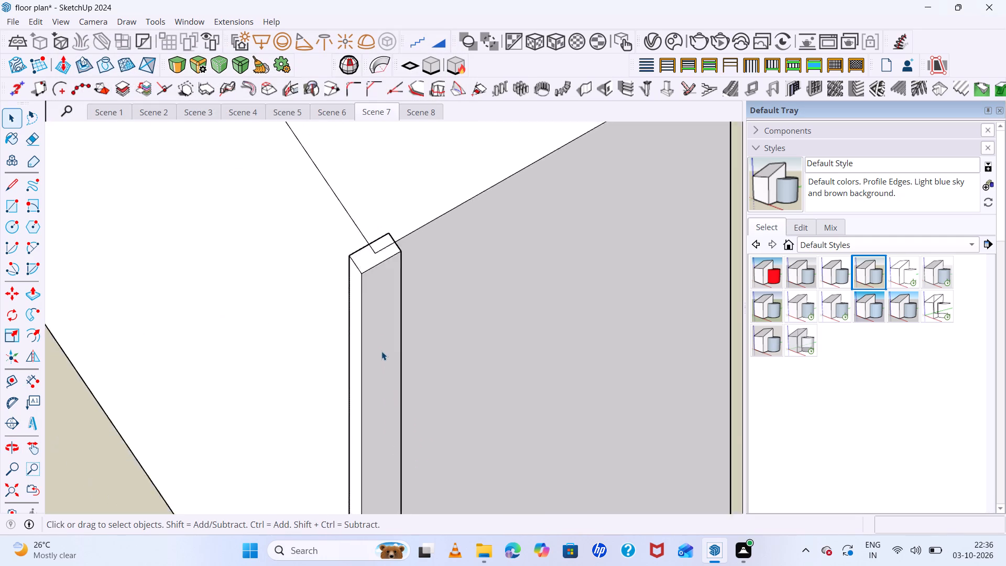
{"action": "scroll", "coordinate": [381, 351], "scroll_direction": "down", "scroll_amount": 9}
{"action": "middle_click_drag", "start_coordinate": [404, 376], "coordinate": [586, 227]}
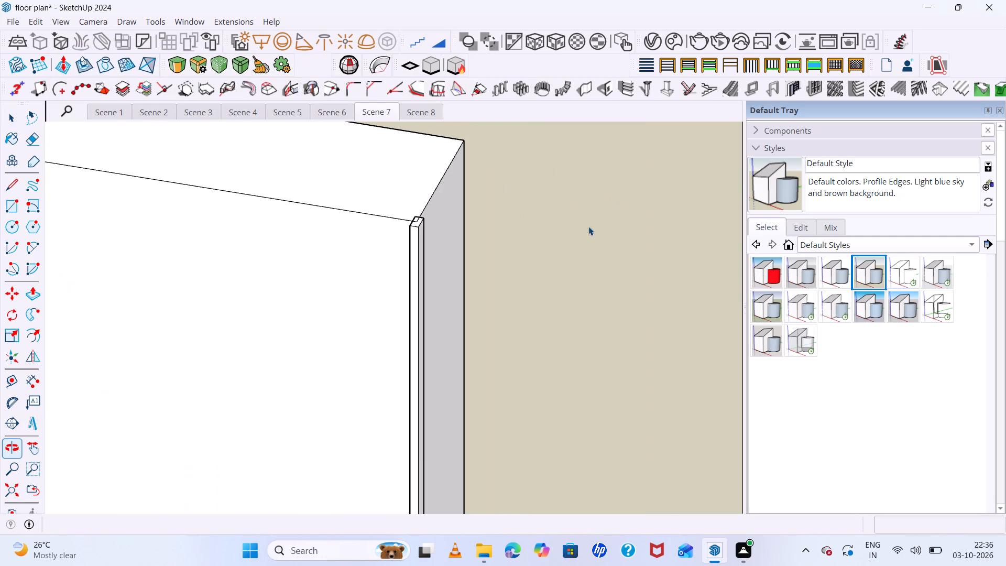
Review the settings of Create Profiles on Plane, Create Roof Rafters and Battens/Purlins, and Create Metal Decks without building anything.
{"action": "left_click", "coordinate": [880, 91]}
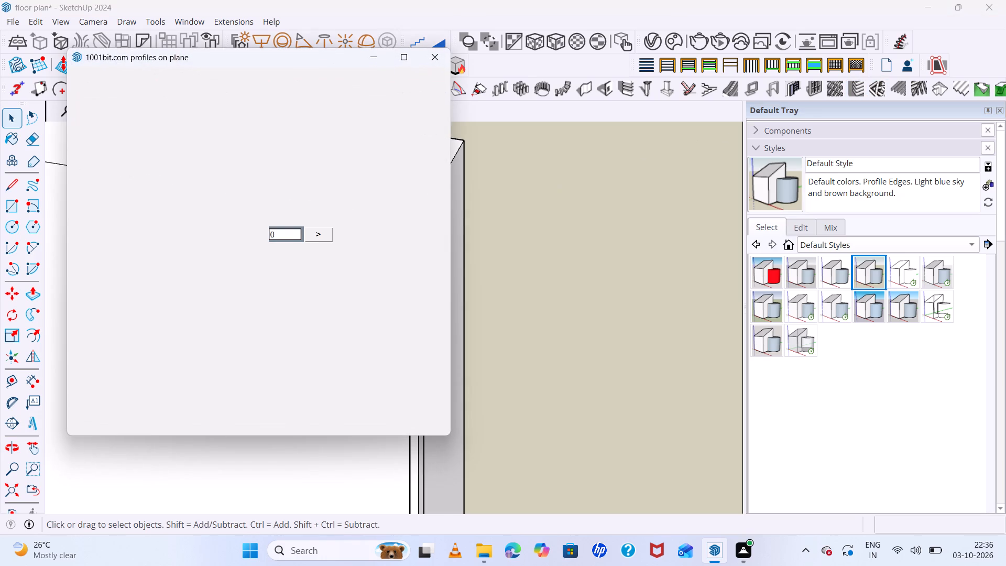
{"action": "left_click_drag", "start_coordinate": [278, 46], "coordinate": [266, 331]}
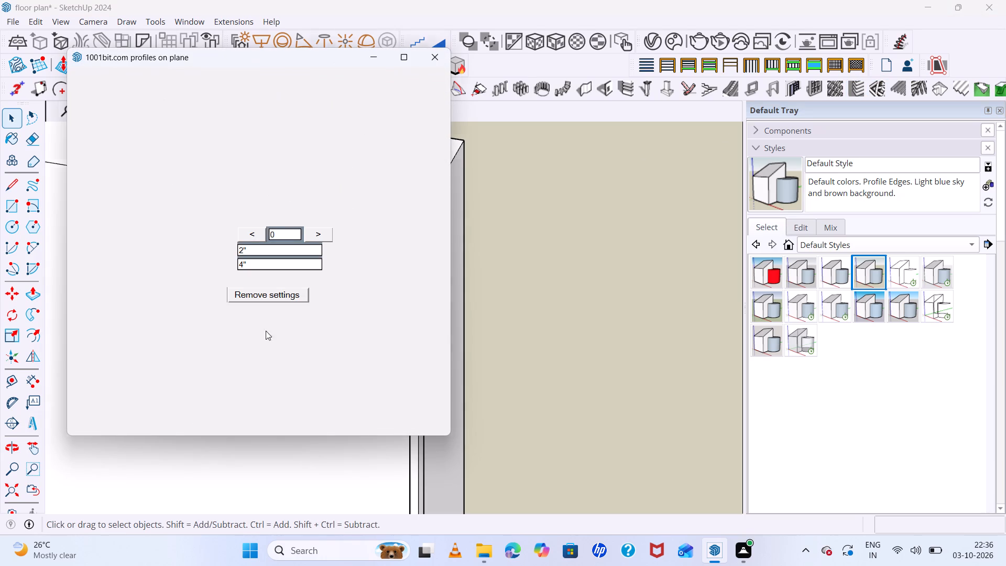
{"action": "left_click_drag", "start_coordinate": [266, 331], "coordinate": [260, 330]}
{"action": "left_click", "coordinate": [427, 59]}
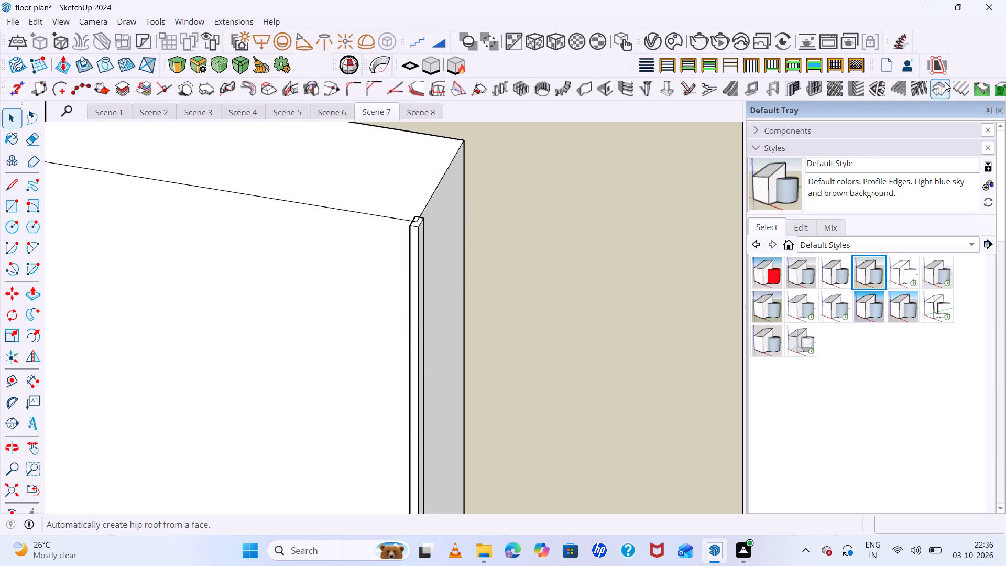
{"action": "left_click", "coordinate": [917, 88]}
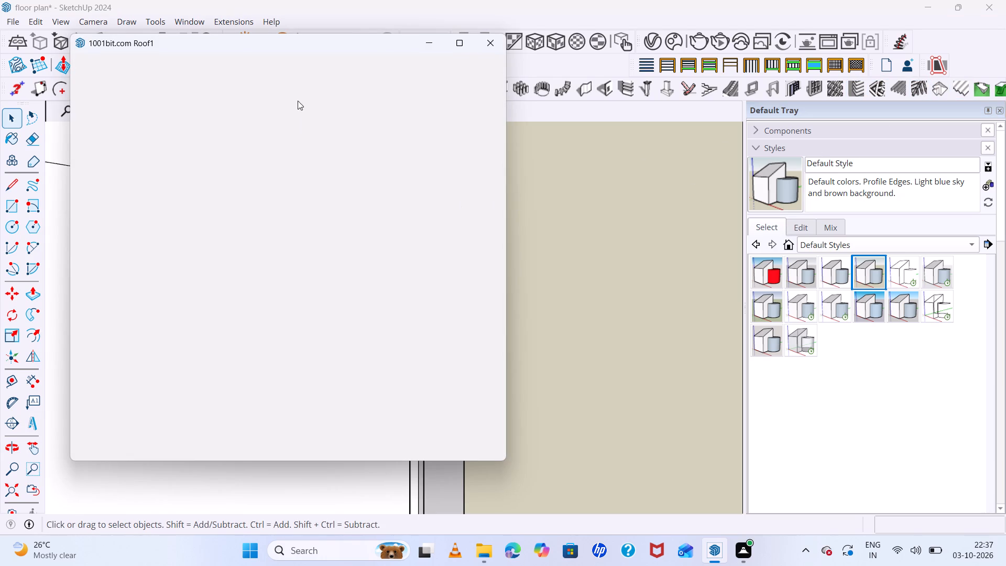
{"action": "left_click_drag", "start_coordinate": [301, 43], "coordinate": [316, 26]}
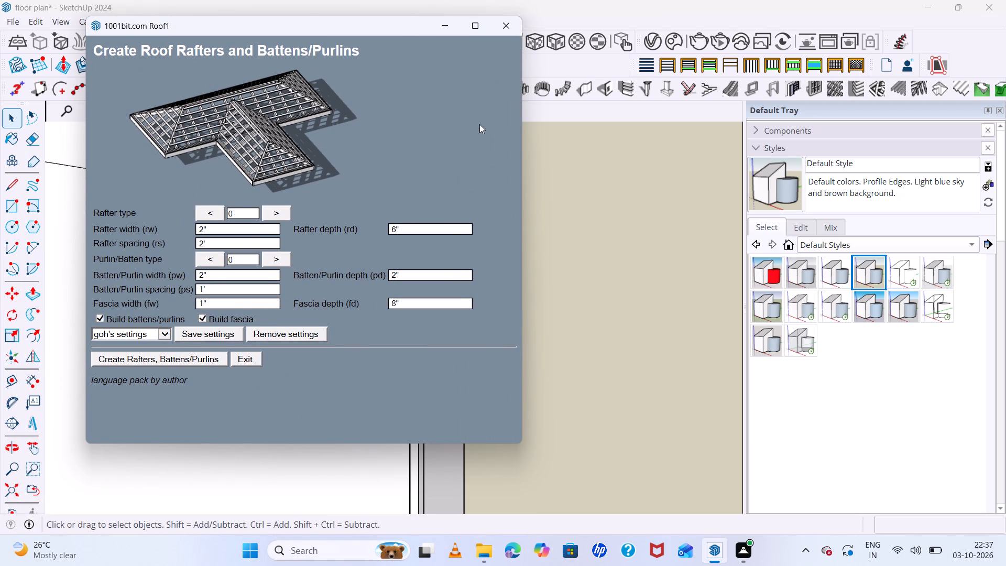
{"action": "left_click", "coordinate": [502, 28]}
{"action": "scroll", "coordinate": [353, 269], "scroll_direction": "down", "scroll_amount": 6}
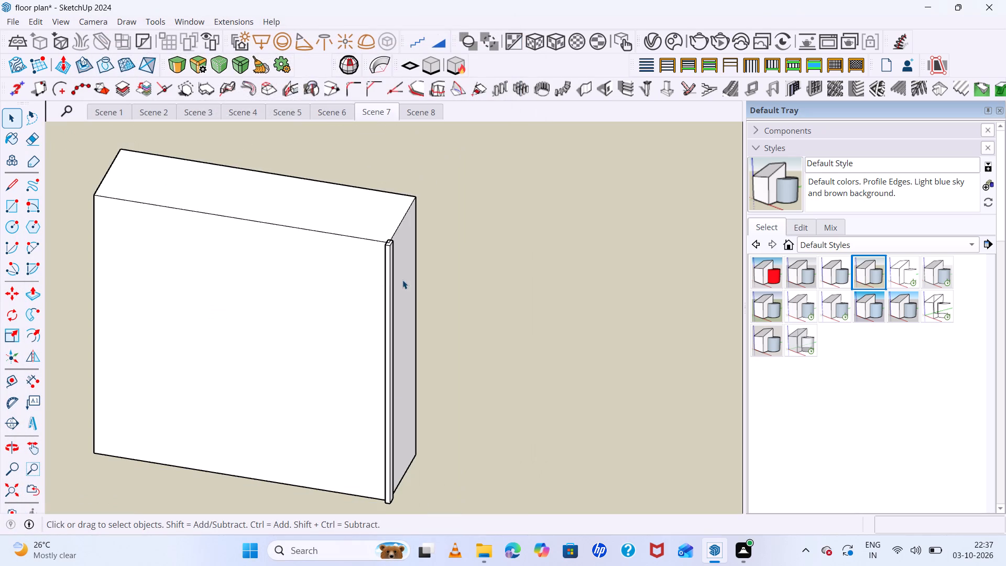
{"action": "double_click", "coordinate": [957, 88]}
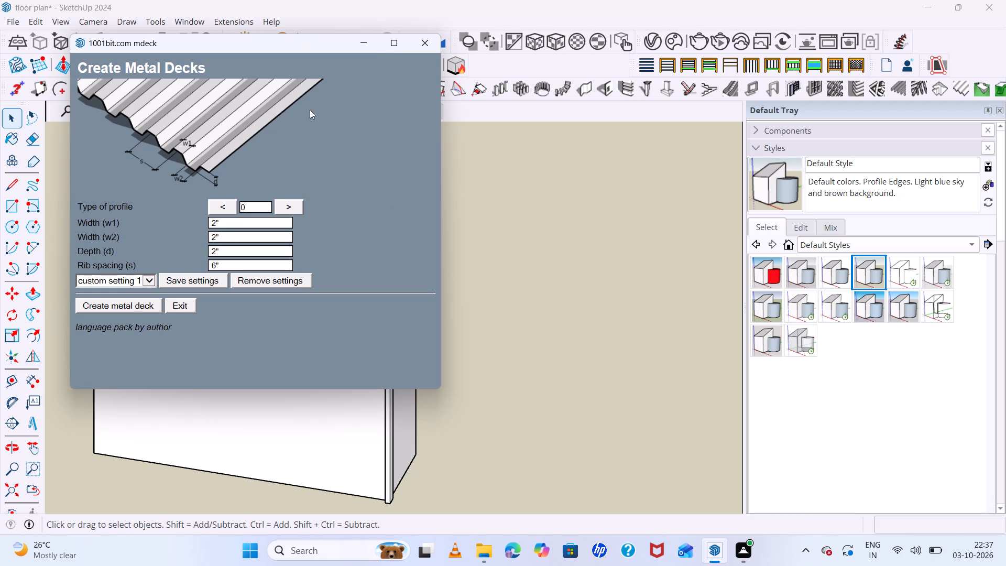
{"action": "left_click", "coordinate": [421, 40]}
{"action": "left_click", "coordinate": [520, 86]}
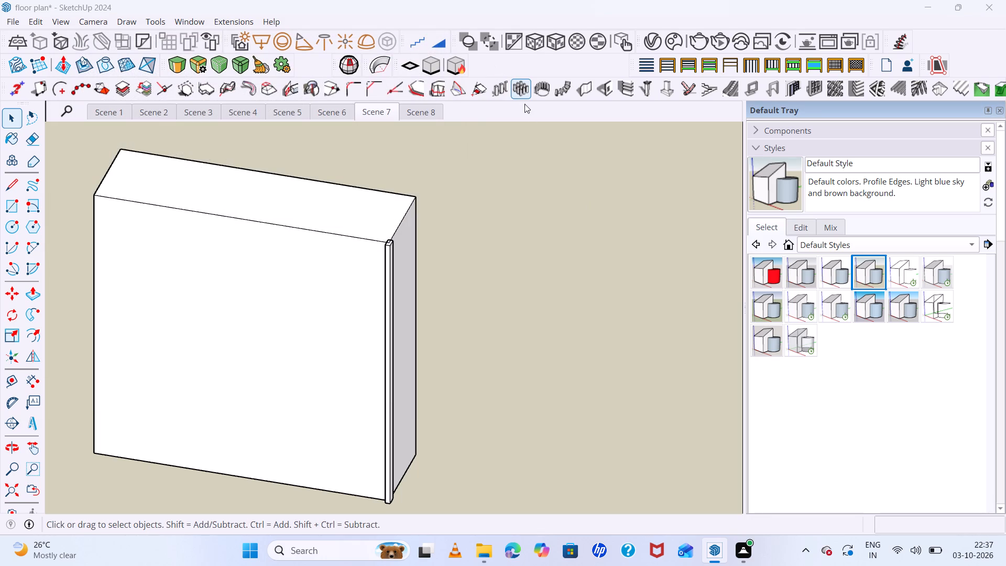
{"action": "left_click", "coordinate": [639, 231]}
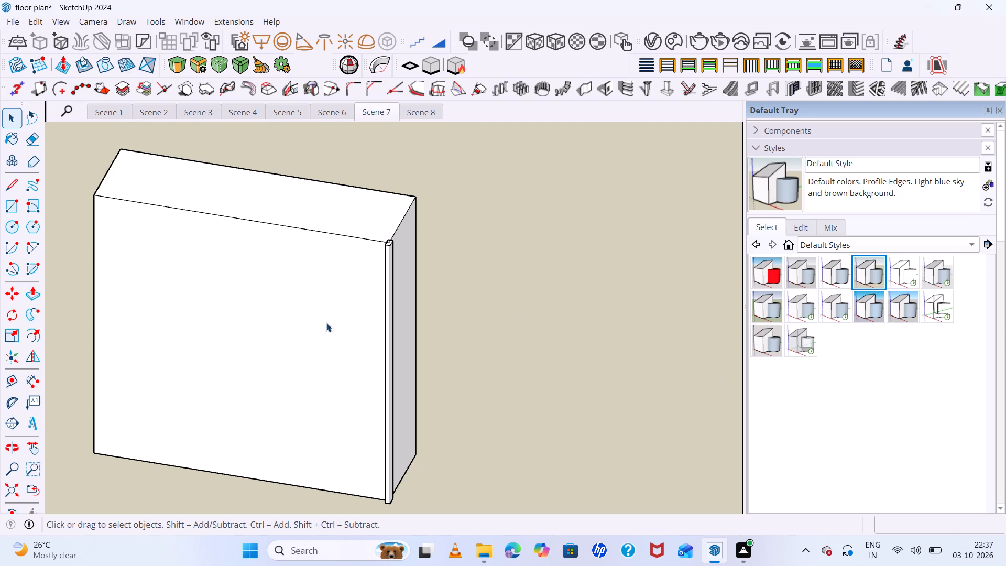
Delete the whole test wall block together with the profile on its edge.
{"action": "scroll", "coordinate": [326, 323], "scroll_direction": "down", "scroll_amount": 5}
{"action": "left_click_drag", "start_coordinate": [371, 252], "coordinate": [310, 352]}
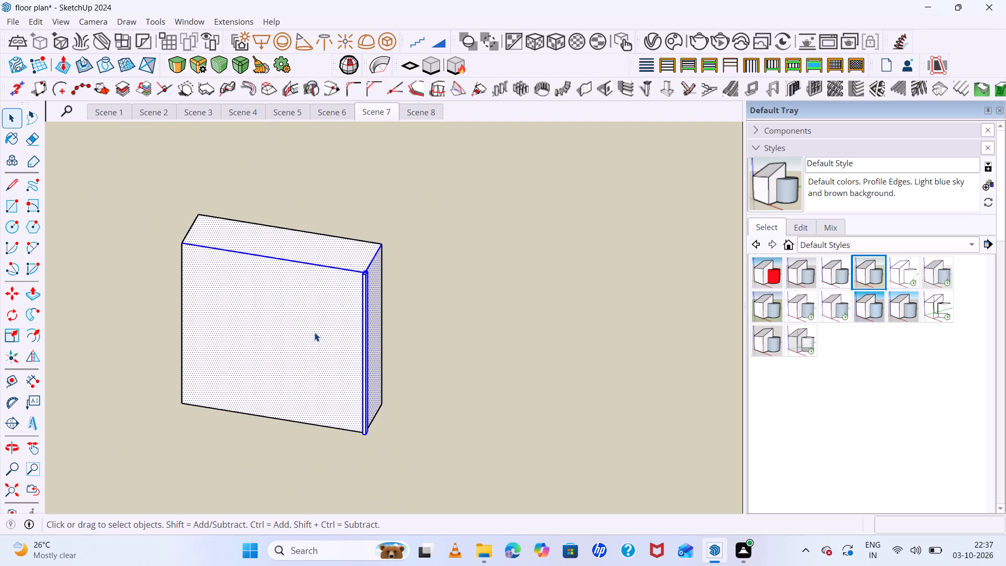
{"action": "key", "text": "Delete"}
{"action": "left_click_drag", "start_coordinate": [399, 197], "coordinate": [154, 499]}
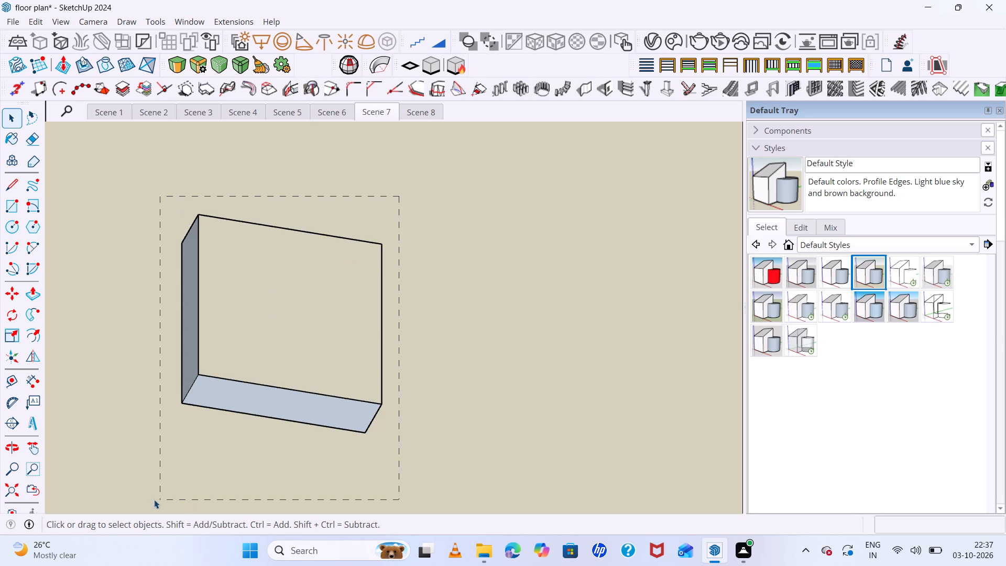
{"action": "left_click_drag", "start_coordinate": [154, 499], "coordinate": [143, 493]}
{"action": "key", "text": "Delete"}
Examine the furnished house from above and several sides, including the kitchen, entrance, living area and the slatted wooden partition near the dining table.
{"action": "scroll", "coordinate": [193, 418], "scroll_direction": "down", "scroll_amount": 3}
{"action": "scroll", "coordinate": [192, 416], "scroll_direction": "up", "scroll_amount": 2}
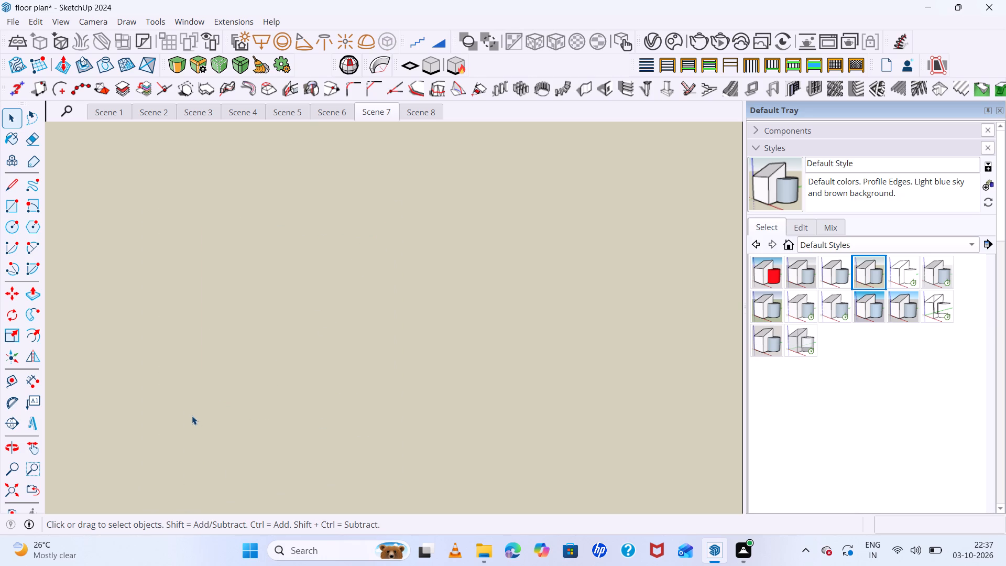
{"action": "scroll", "coordinate": [192, 416], "scroll_direction": "up", "scroll_amount": 4}
{"action": "scroll", "coordinate": [192, 414], "scroll_direction": "down", "scroll_amount": 20}
{"action": "scroll", "coordinate": [192, 414], "scroll_direction": "down", "scroll_amount": 1}
{"action": "scroll", "coordinate": [324, 374], "scroll_direction": "down", "scroll_amount": 8}
{"action": "scroll", "coordinate": [149, 237], "scroll_direction": "up", "scroll_amount": 4}
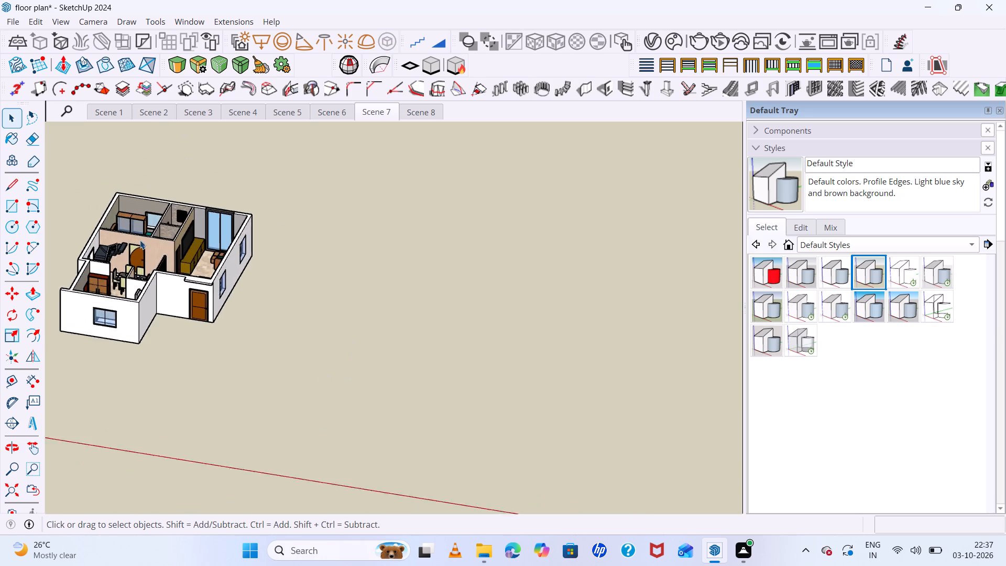
{"action": "scroll", "coordinate": [140, 240], "scroll_direction": "up", "scroll_amount": 2}
{"action": "middle_click_drag", "start_coordinate": [187, 320], "coordinate": [315, 355]}
{"action": "scroll", "coordinate": [281, 299], "scroll_direction": "down", "scroll_amount": 6}
{"action": "middle_click_drag", "start_coordinate": [329, 380], "coordinate": [281, 418]}
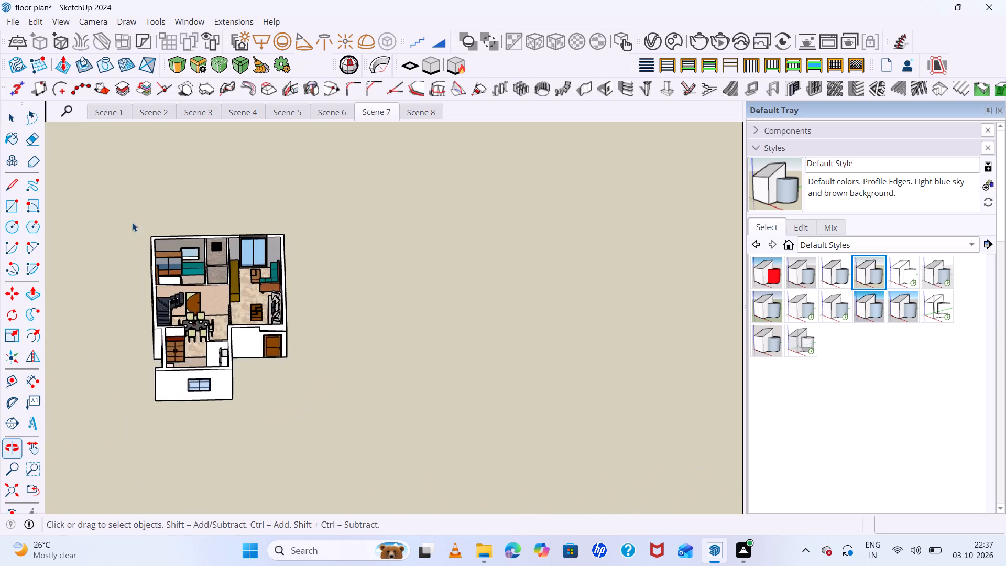
{"action": "scroll", "coordinate": [132, 222], "scroll_direction": "up", "scroll_amount": 12}
{"action": "middle_click_drag", "start_coordinate": [260, 230], "coordinate": [246, 335]}
{"action": "scroll", "coordinate": [246, 243], "scroll_direction": "down", "scroll_amount": 8}
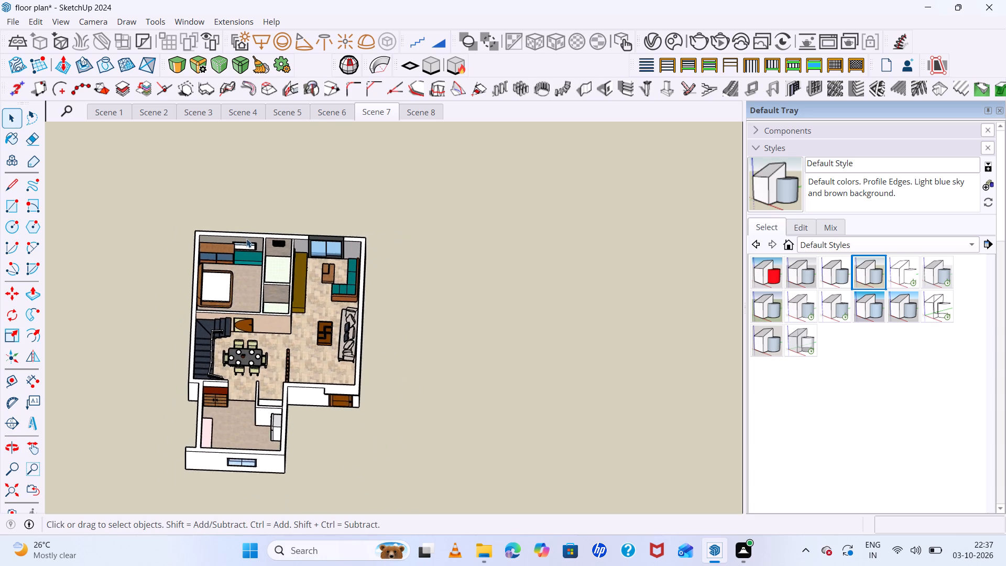
{"action": "scroll", "coordinate": [246, 238], "scroll_direction": "down", "scroll_amount": 3}
{"action": "middle_click_drag", "start_coordinate": [283, 356], "coordinate": [280, 408]}
{"action": "scroll", "coordinate": [277, 381], "scroll_direction": "up", "scroll_amount": 14}
{"action": "middle_click_drag", "start_coordinate": [229, 339], "coordinate": [290, 343]}
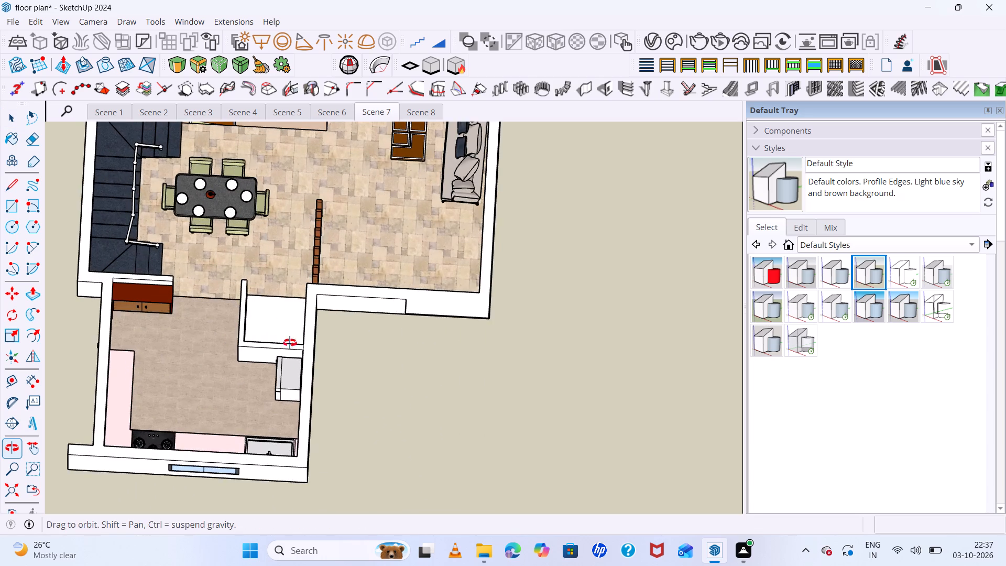
{"action": "middle_click_drag", "start_coordinate": [290, 343], "coordinate": [63, 129]}
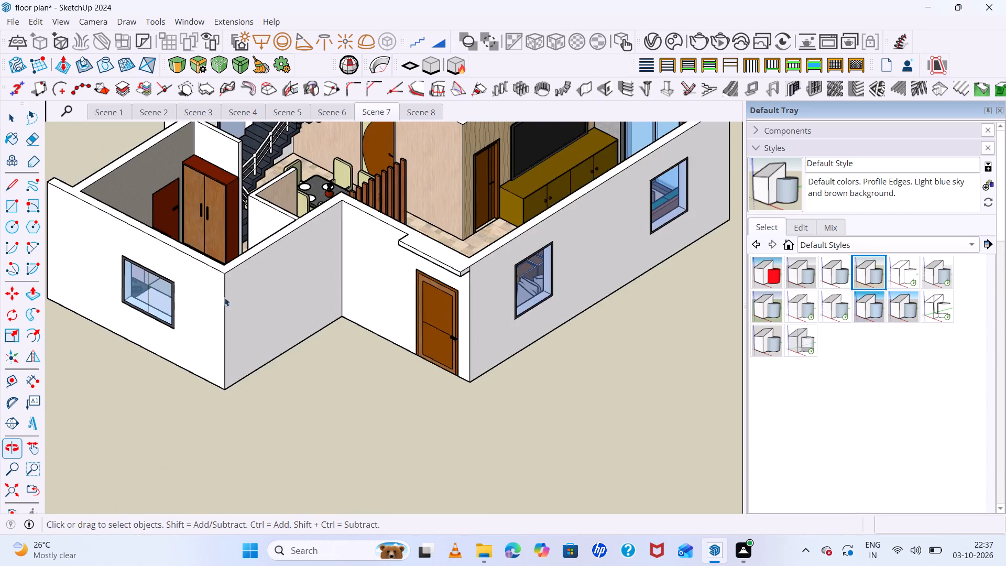
{"action": "scroll", "coordinate": [243, 320], "scroll_direction": "up", "scroll_amount": 6}
{"action": "middle_click_drag", "start_coordinate": [239, 317], "coordinate": [720, 356]}
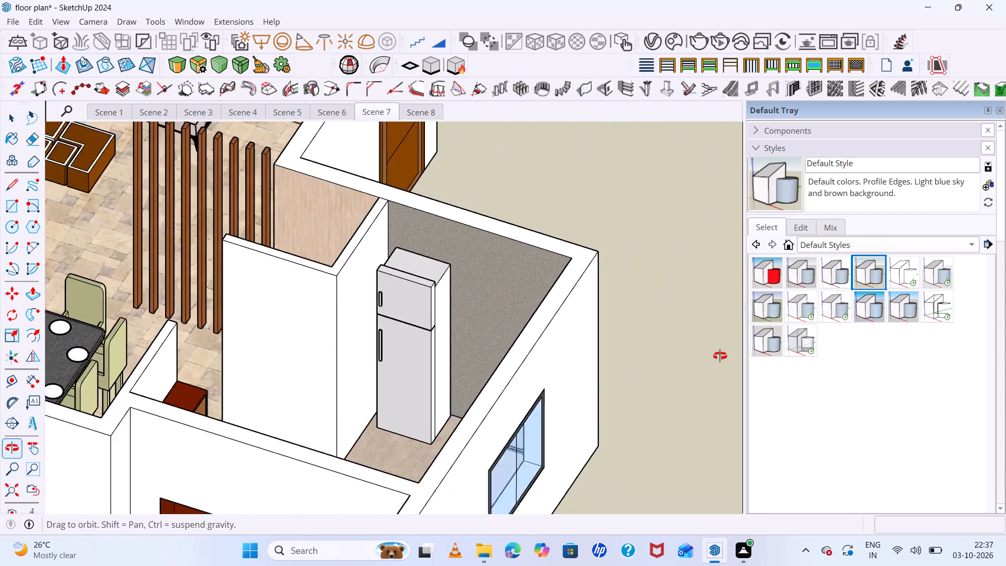
{"action": "middle_click_drag", "start_coordinate": [720, 356], "coordinate": [826, 345]}
{"action": "scroll", "coordinate": [533, 301], "scroll_direction": "up", "scroll_amount": 6}
{"action": "middle_click_drag", "start_coordinate": [370, 313], "coordinate": [724, 350]}
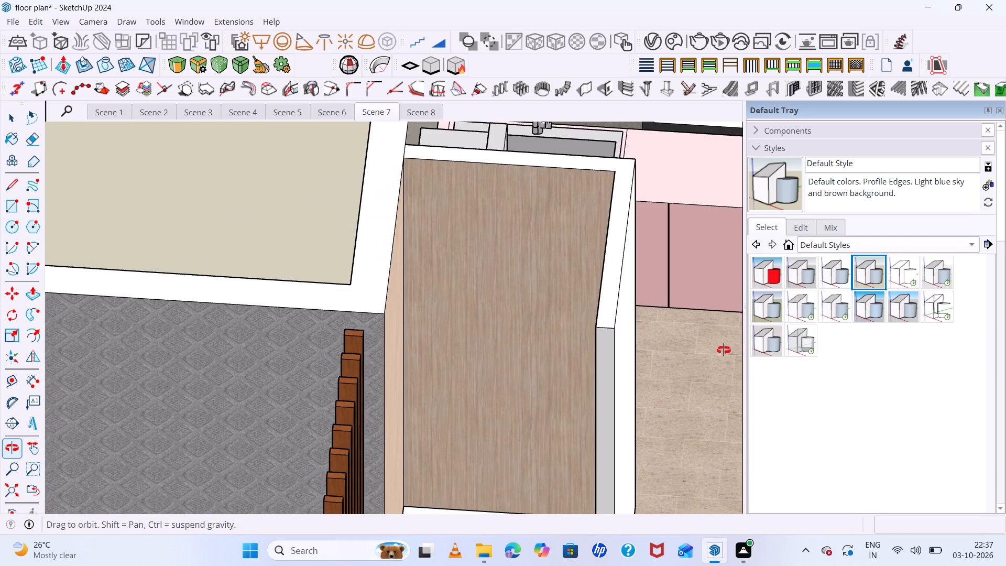
{"action": "middle_click_drag", "start_coordinate": [724, 350], "coordinate": [636, 279]}
{"action": "scroll", "coordinate": [633, 275], "scroll_direction": "down", "scroll_amount": 14}
{"action": "middle_click_drag", "start_coordinate": [631, 351], "coordinate": [627, 453]}
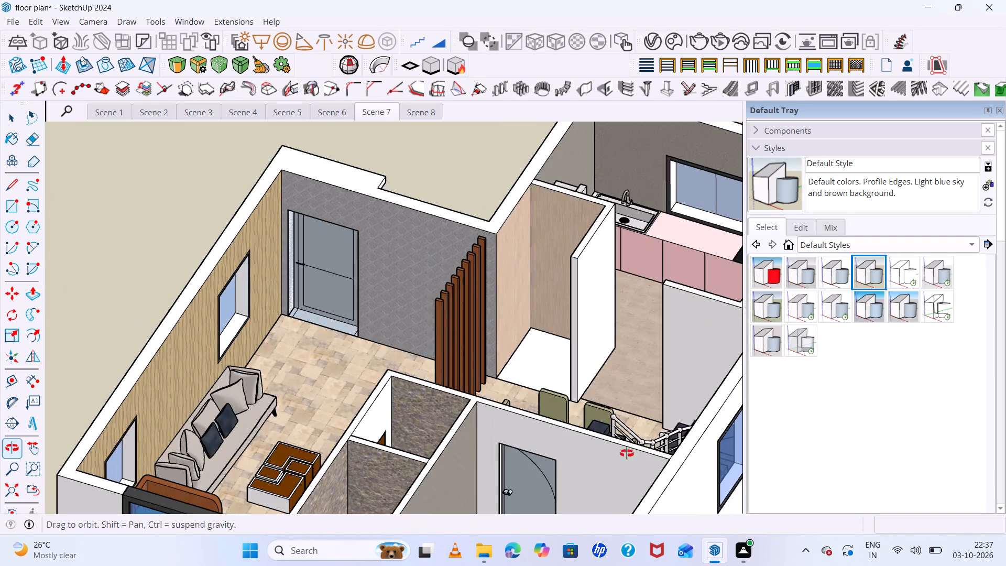
{"action": "middle_click_drag", "start_coordinate": [627, 453], "coordinate": [181, 537]}
{"action": "middle_click", "coordinate": [181, 537]}
{"action": "scroll", "coordinate": [393, 391], "scroll_direction": "up", "scroll_amount": 7}
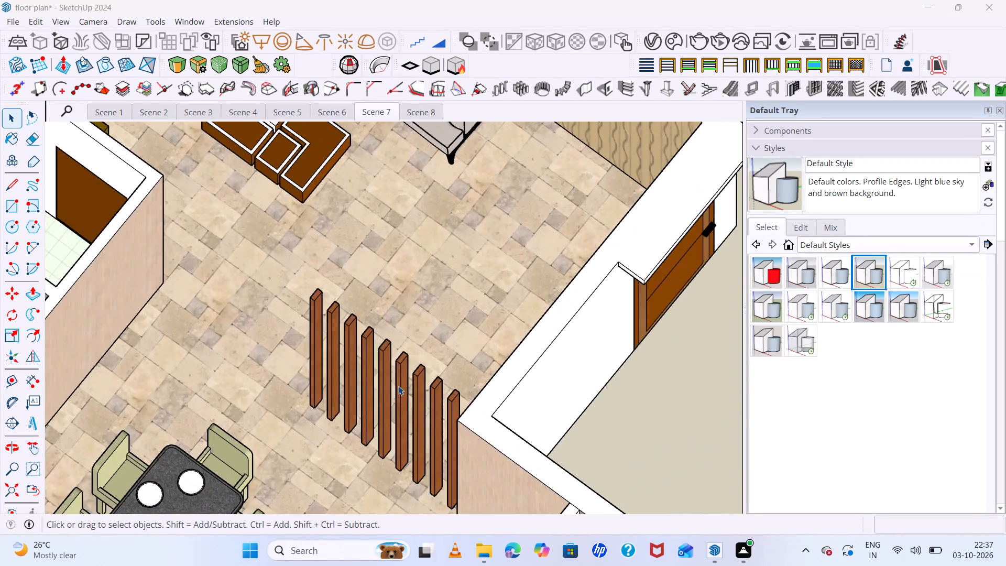
{"action": "scroll", "coordinate": [398, 386], "scroll_direction": "down", "scroll_amount": 6}
{"action": "middle_click_drag", "start_coordinate": [520, 395], "coordinate": [380, 426]}
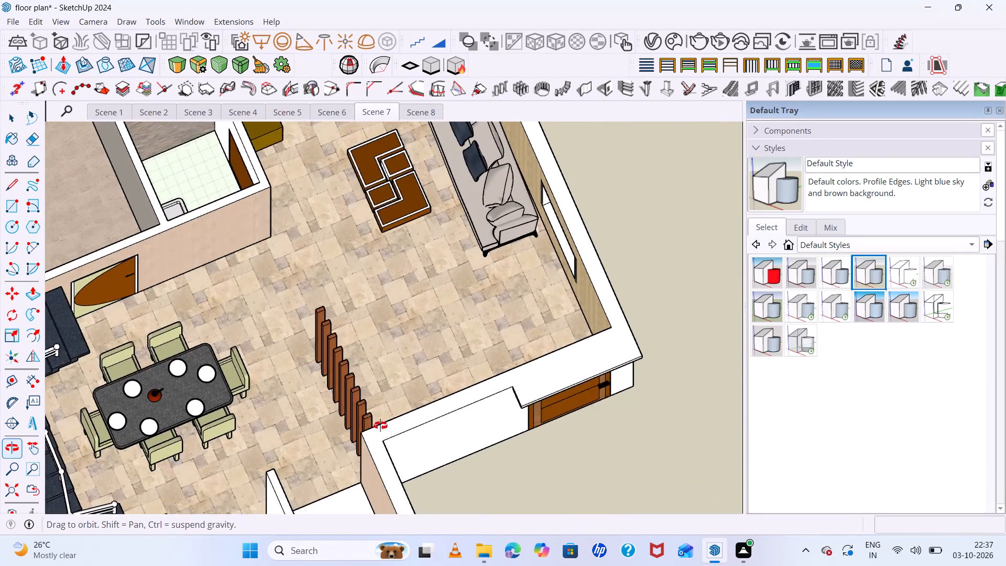
{"action": "middle_click_drag", "start_coordinate": [380, 426], "coordinate": [256, 417]}
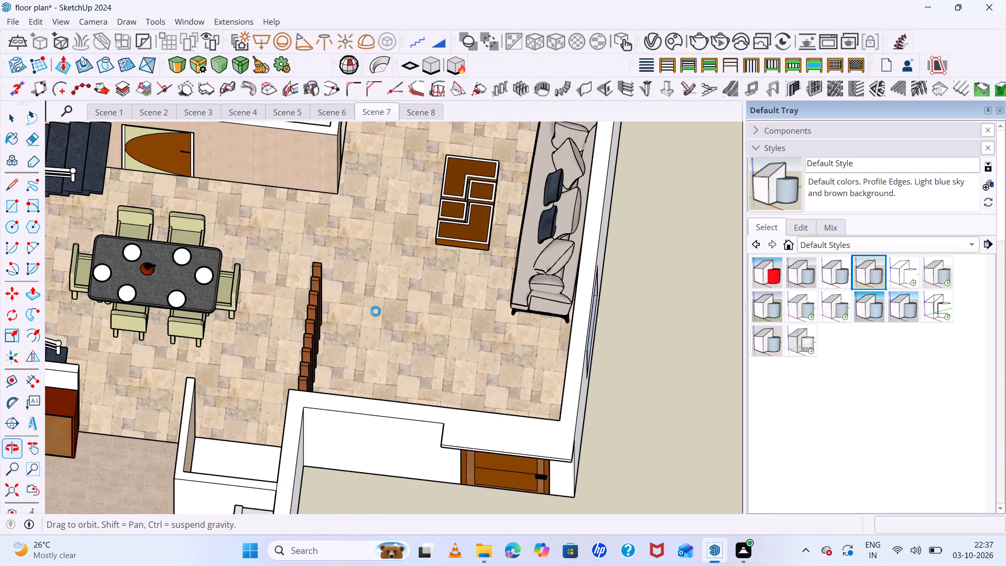
Examine the dining area, with its table, nearby partition and surrounding walls, from above and from the front of the house.
{"action": "scroll", "coordinate": [438, 281], "scroll_direction": "down", "scroll_amount": 10}
{"action": "scroll", "coordinate": [229, 318], "scroll_direction": "up", "scroll_amount": 5}
{"action": "scroll", "coordinate": [238, 256], "scroll_direction": "up", "scroll_amount": 3}
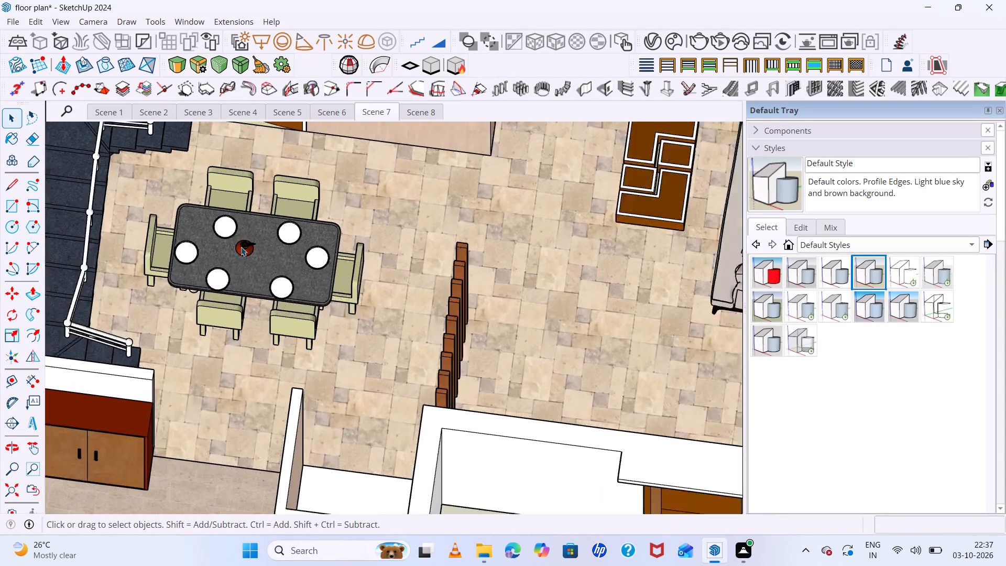
{"action": "scroll", "coordinate": [241, 247], "scroll_direction": "up", "scroll_amount": 8}
{"action": "middle_click_drag", "start_coordinate": [255, 269], "coordinate": [273, 113]}
{"action": "scroll", "coordinate": [236, 220], "scroll_direction": "down", "scroll_amount": 13}
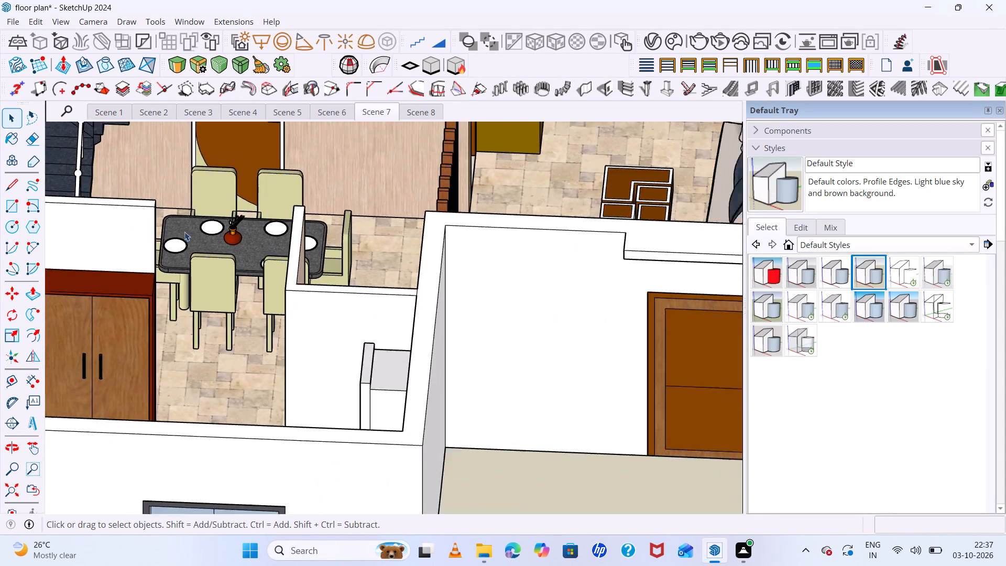
{"action": "scroll", "coordinate": [184, 232], "scroll_direction": "down", "scroll_amount": 14}
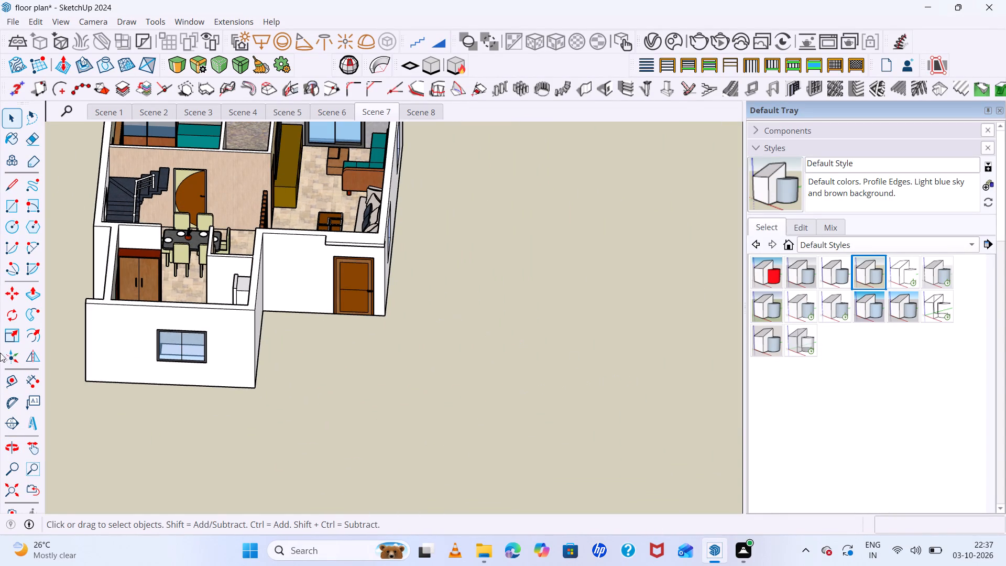
Draw a six-sided polygon with a radius of about 2' on the ground in front of the house.
{"action": "left_click", "coordinate": [36, 225]}
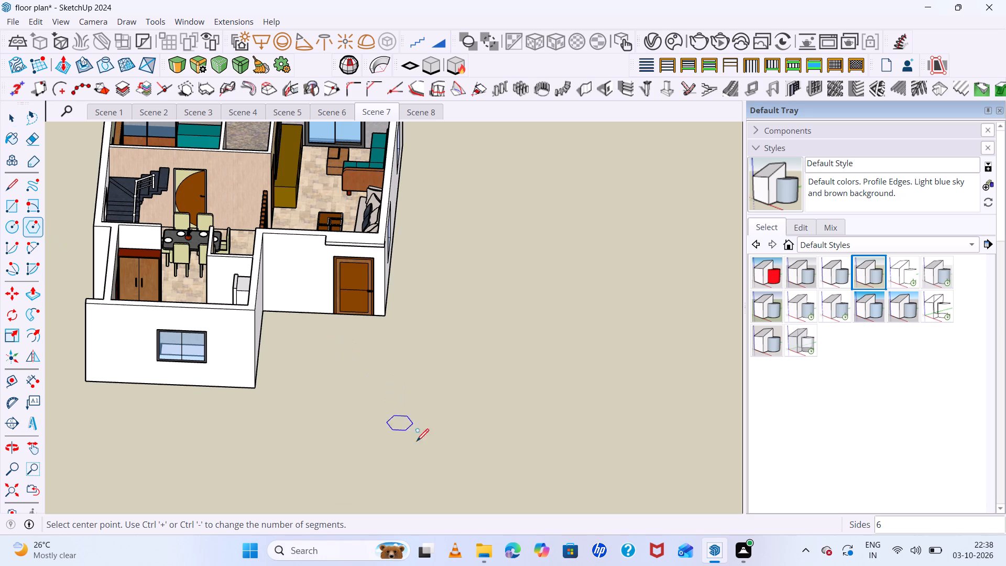
{"action": "left_click", "coordinate": [429, 446]}
{"action": "scroll", "coordinate": [440, 448], "scroll_direction": "up", "scroll_amount": 4}
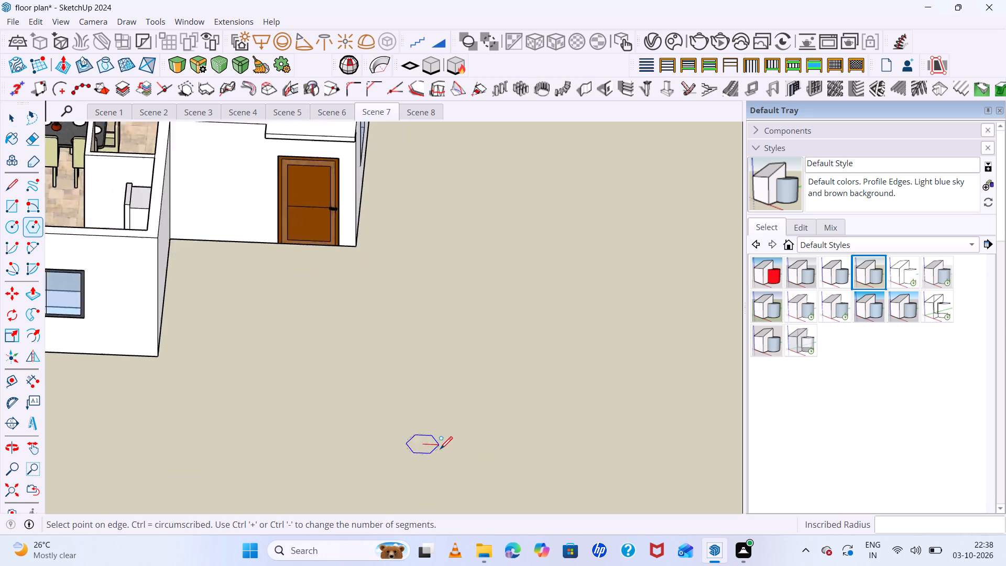
{"action": "scroll", "coordinate": [440, 448], "scroll_direction": "up", "scroll_amount": 5}
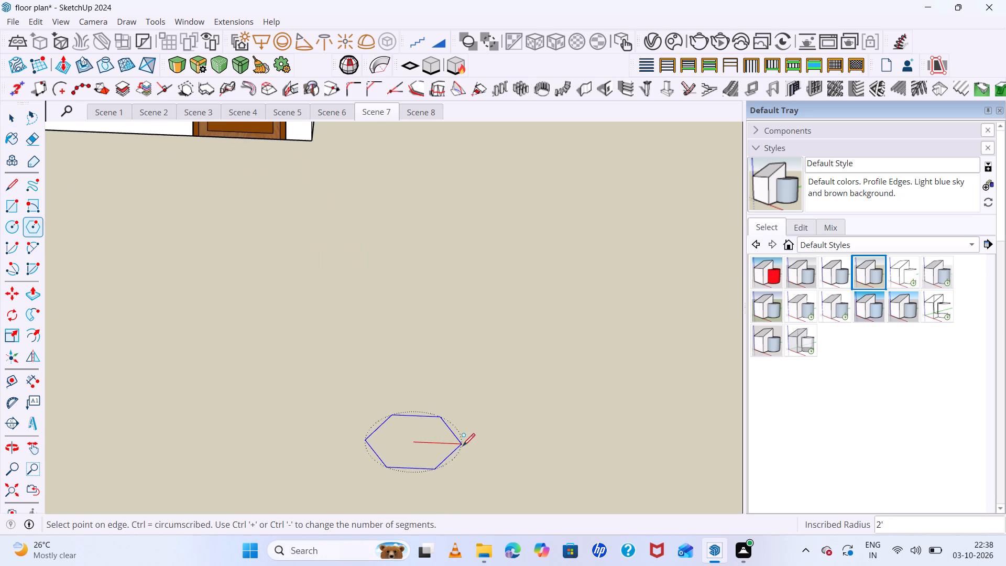
{"action": "left_click", "coordinate": [464, 444]}
Draw a vertical line about 14' 11" tall up from the hexagon's centre.
{"action": "key", "text": "l"}
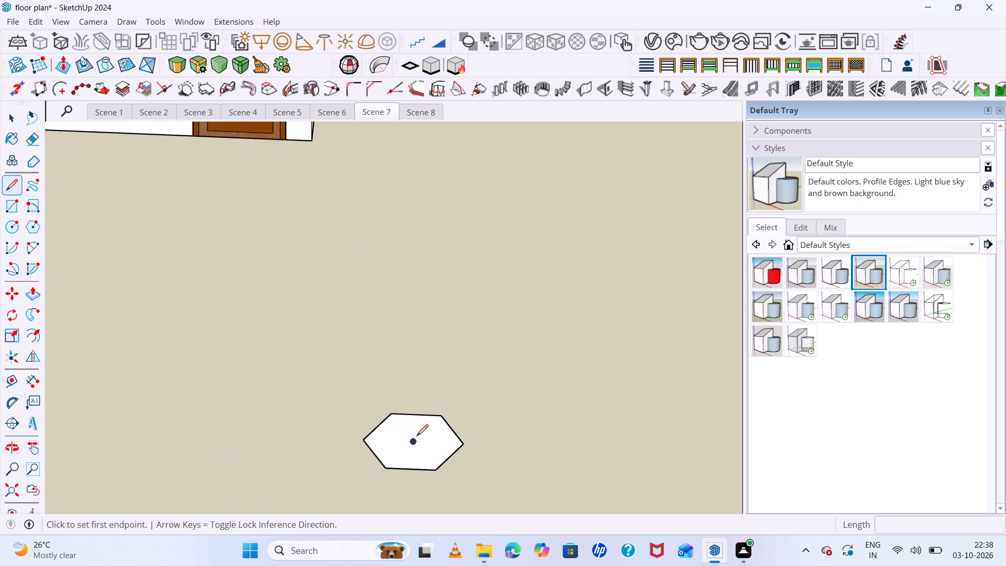
{"action": "left_click", "coordinate": [415, 440]}
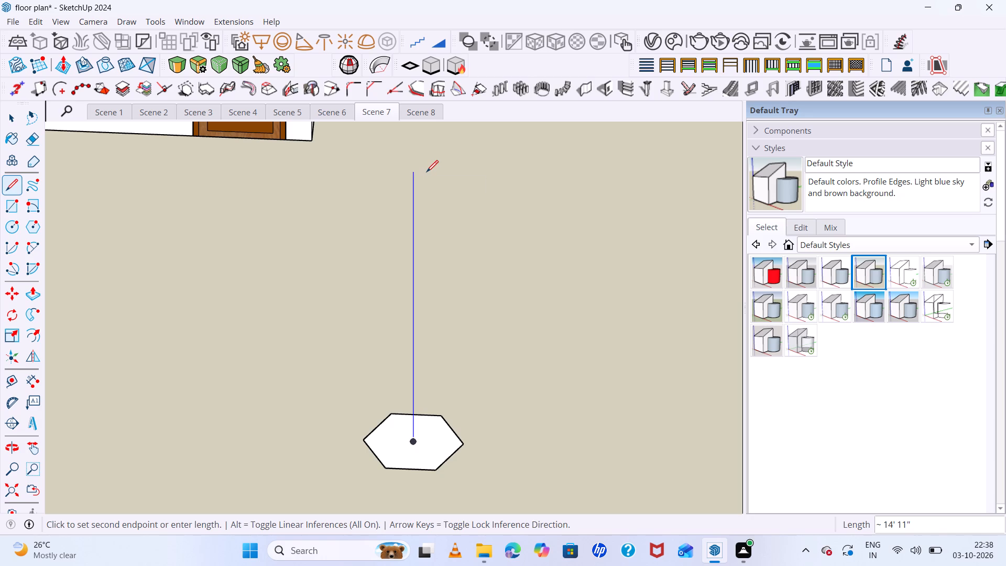
{"action": "double_click", "coordinate": [427, 172]}
Draw a two-point arc with a bulge of about 9" from the vertical line's top end to a point below it.
{"action": "key", "text": "c"}
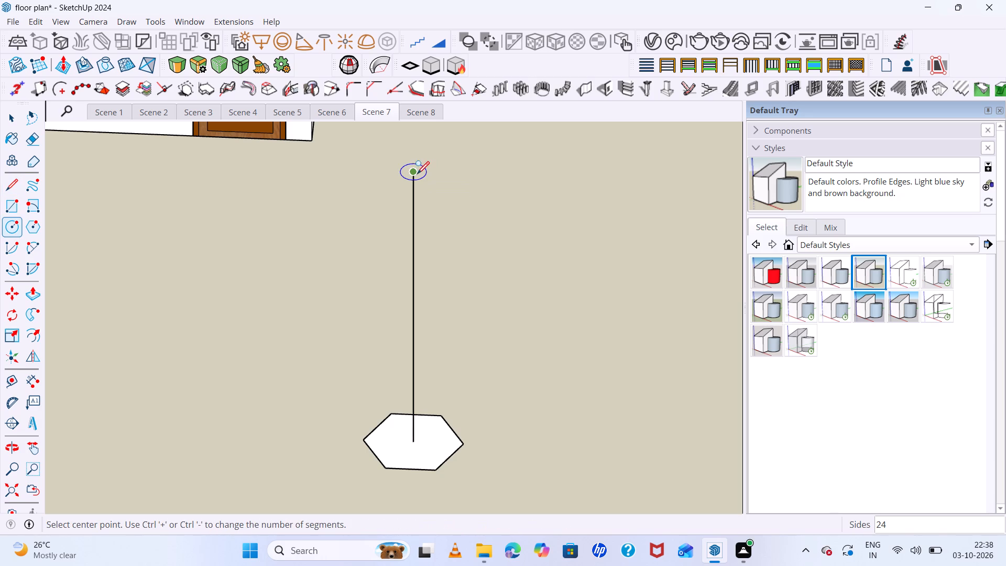
{"action": "key", "text": "a"}
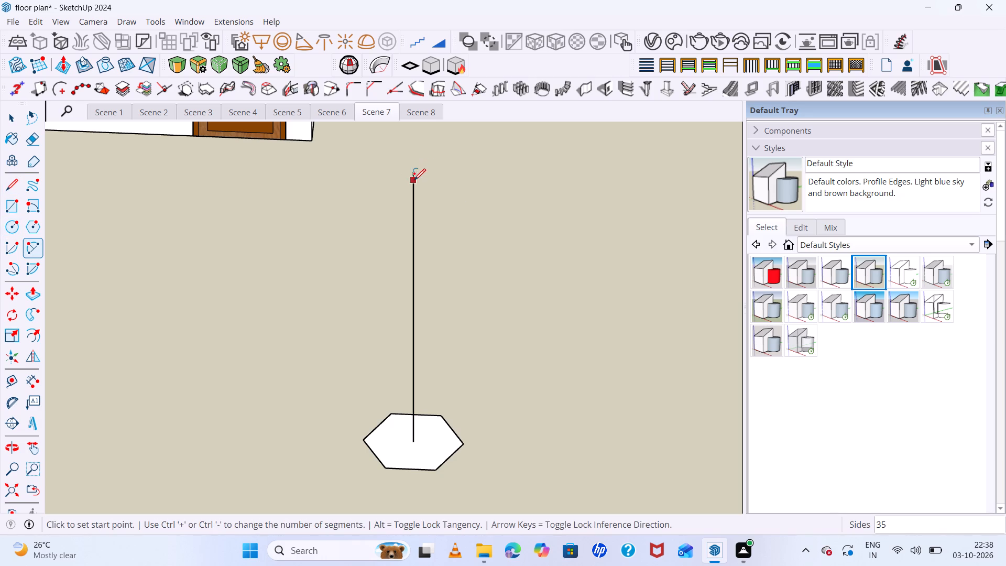
{"action": "left_click", "coordinate": [413, 173]}
{"action": "left_click", "coordinate": [415, 230]}
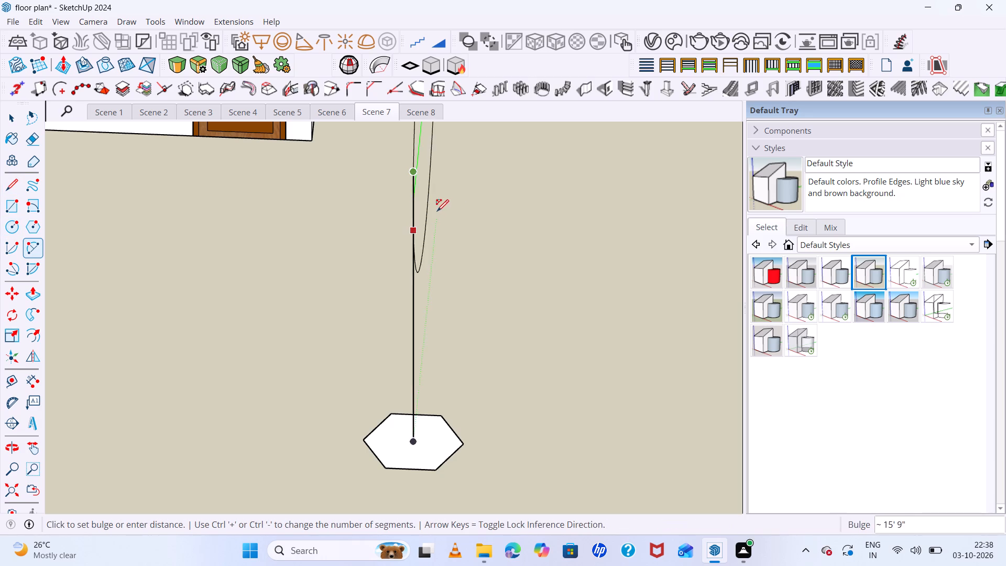
{"action": "left_click", "coordinate": [430, 208]}
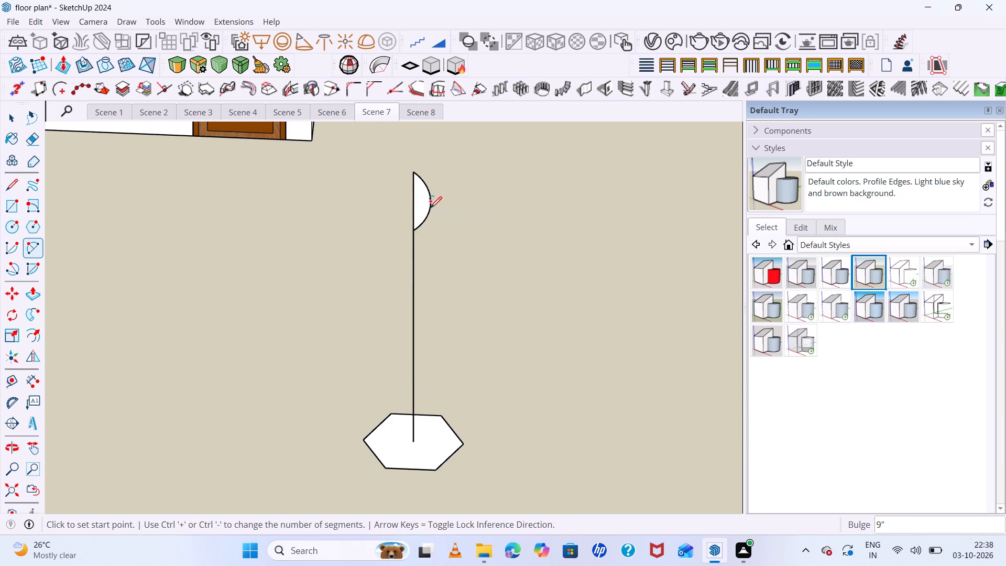
Draw a second arc from the upper arc's lower end to the hexagon's centre, with a bulge of about 1' 10".
{"action": "left_click", "coordinate": [414, 232]}
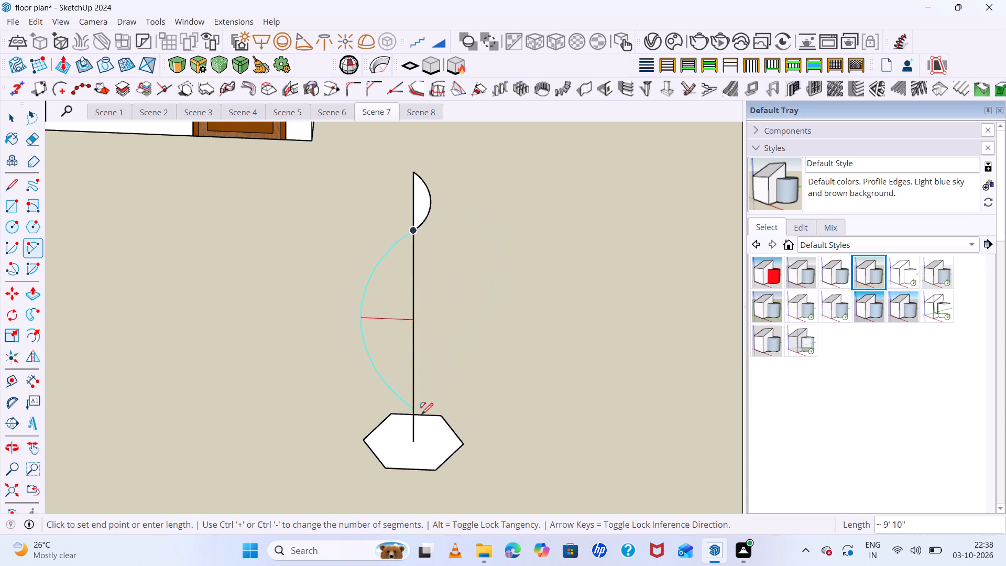
{"action": "left_click", "coordinate": [417, 441]}
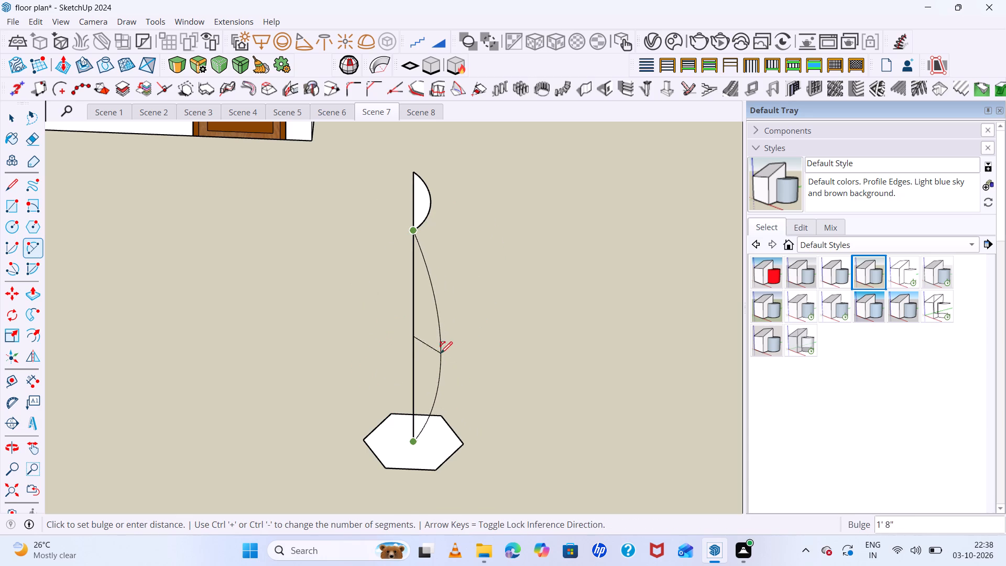
{"action": "scroll", "coordinate": [464, 341], "scroll_direction": "up", "scroll_amount": 6}
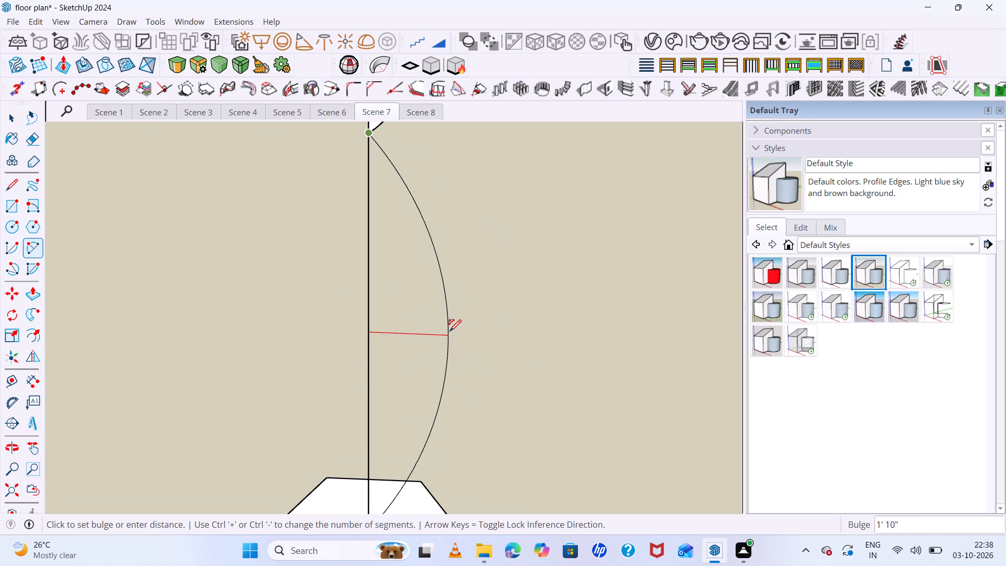
{"action": "left_click", "coordinate": [450, 331]}
{"action": "scroll", "coordinate": [450, 331], "scroll_direction": "down", "scroll_amount": 10}
{"action": "middle_click_drag", "start_coordinate": [482, 324], "coordinate": [482, 291]}
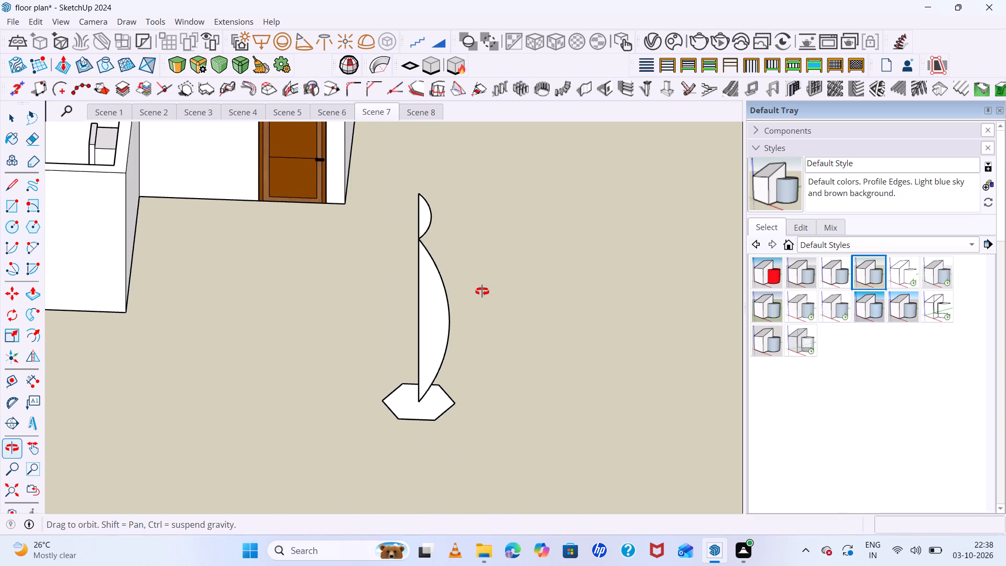
{"action": "middle_click_drag", "start_coordinate": [482, 291], "coordinate": [479, 287]}
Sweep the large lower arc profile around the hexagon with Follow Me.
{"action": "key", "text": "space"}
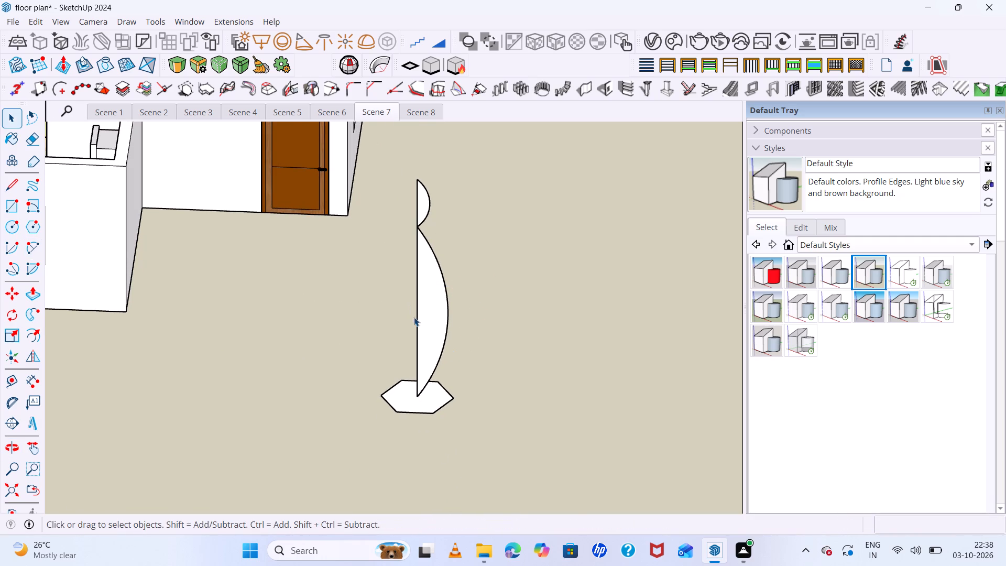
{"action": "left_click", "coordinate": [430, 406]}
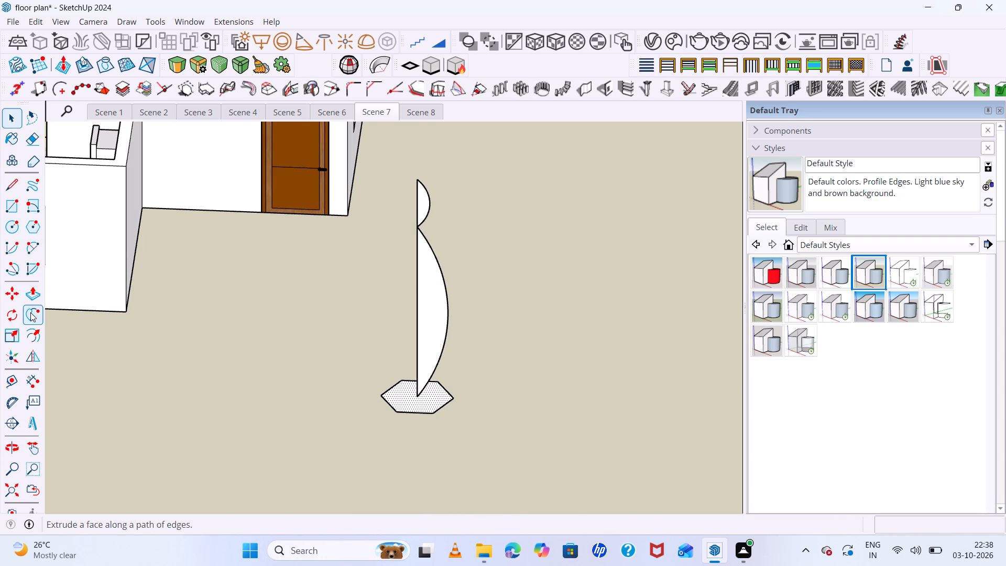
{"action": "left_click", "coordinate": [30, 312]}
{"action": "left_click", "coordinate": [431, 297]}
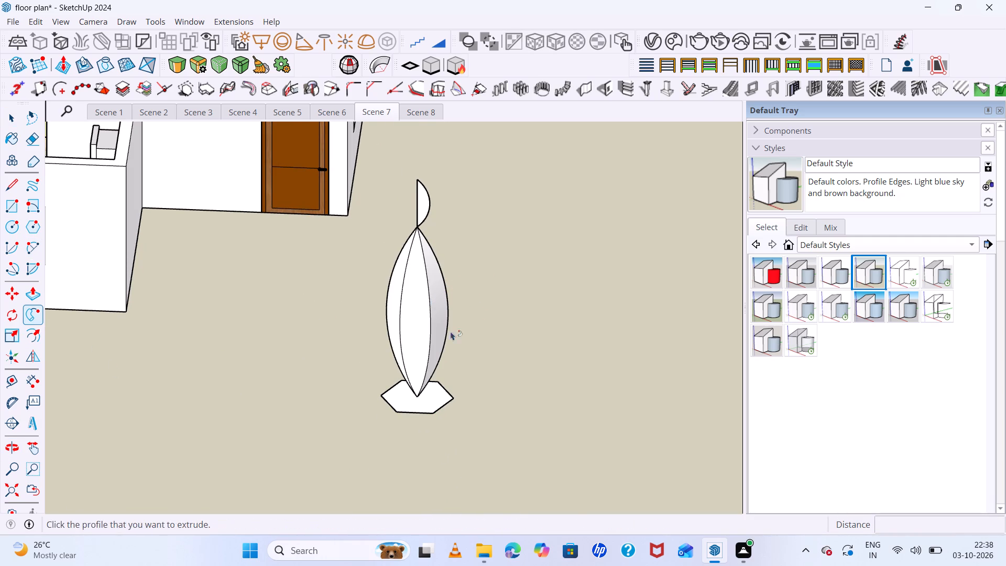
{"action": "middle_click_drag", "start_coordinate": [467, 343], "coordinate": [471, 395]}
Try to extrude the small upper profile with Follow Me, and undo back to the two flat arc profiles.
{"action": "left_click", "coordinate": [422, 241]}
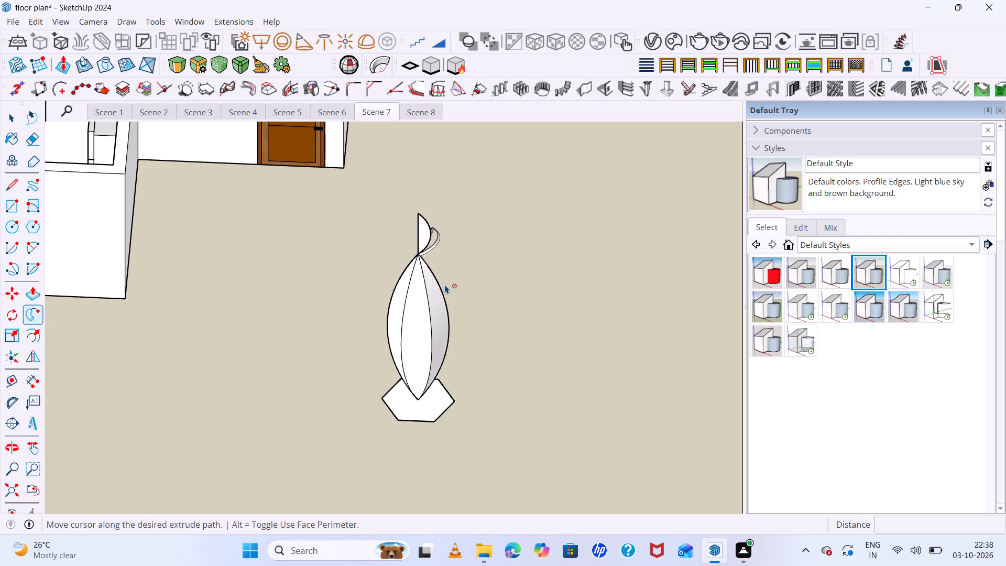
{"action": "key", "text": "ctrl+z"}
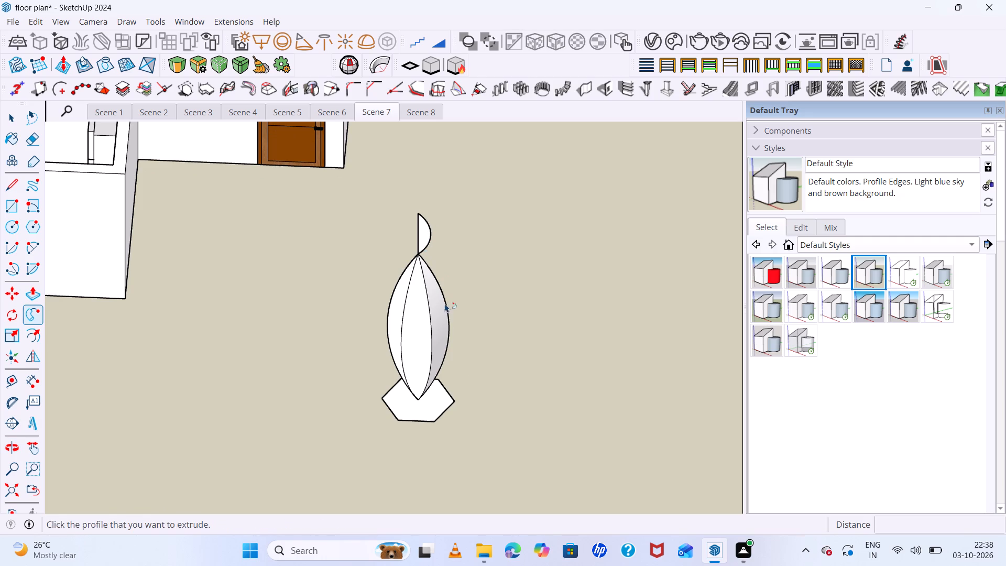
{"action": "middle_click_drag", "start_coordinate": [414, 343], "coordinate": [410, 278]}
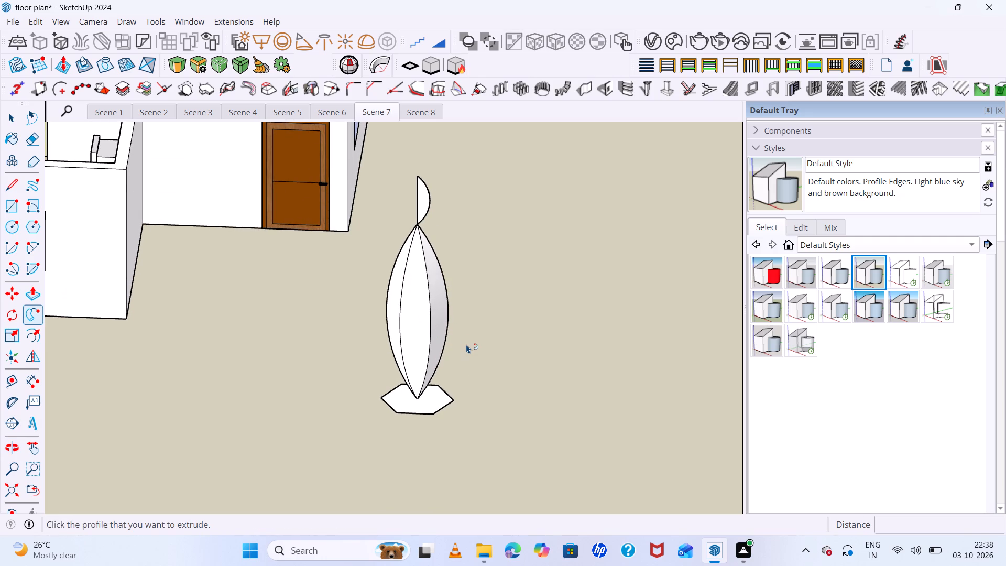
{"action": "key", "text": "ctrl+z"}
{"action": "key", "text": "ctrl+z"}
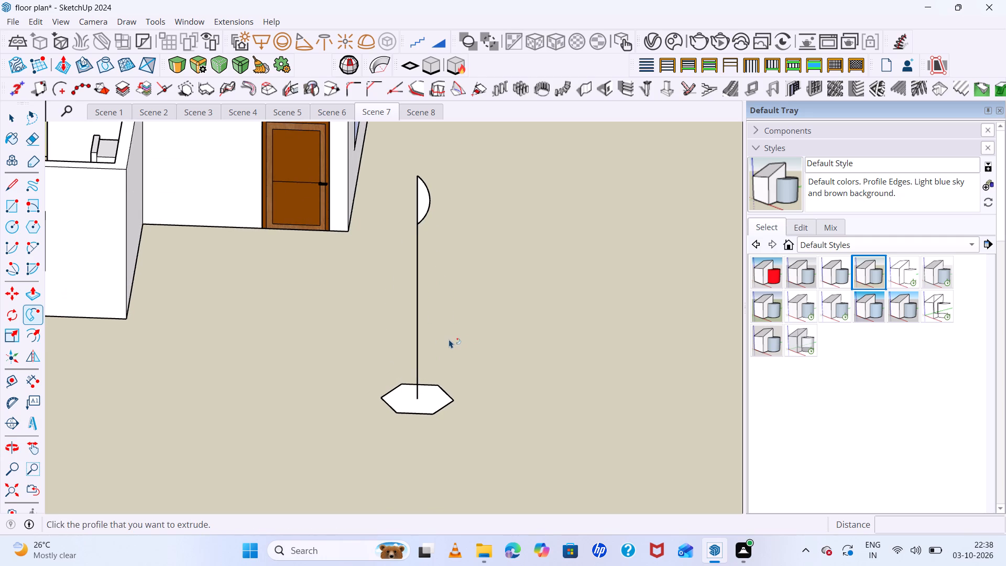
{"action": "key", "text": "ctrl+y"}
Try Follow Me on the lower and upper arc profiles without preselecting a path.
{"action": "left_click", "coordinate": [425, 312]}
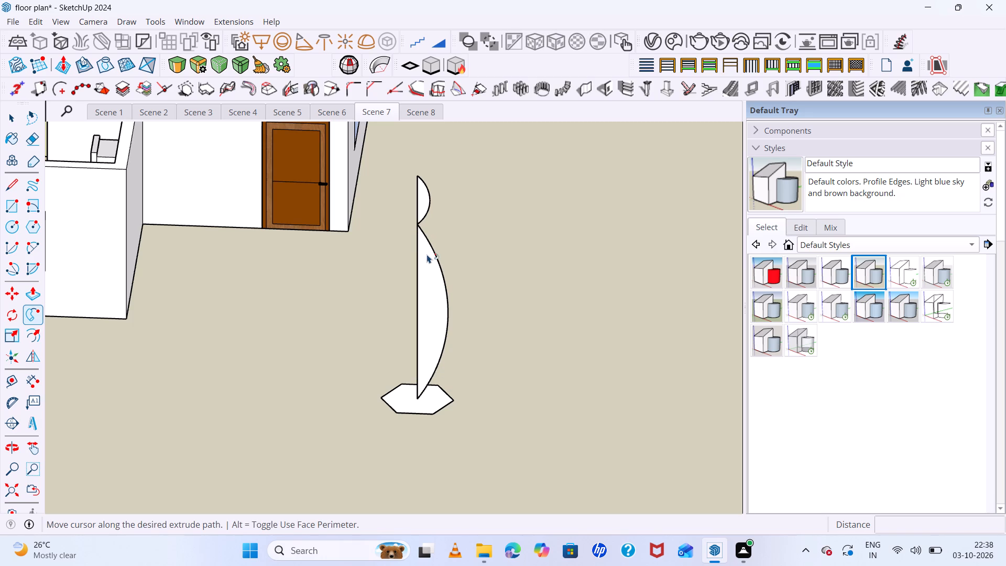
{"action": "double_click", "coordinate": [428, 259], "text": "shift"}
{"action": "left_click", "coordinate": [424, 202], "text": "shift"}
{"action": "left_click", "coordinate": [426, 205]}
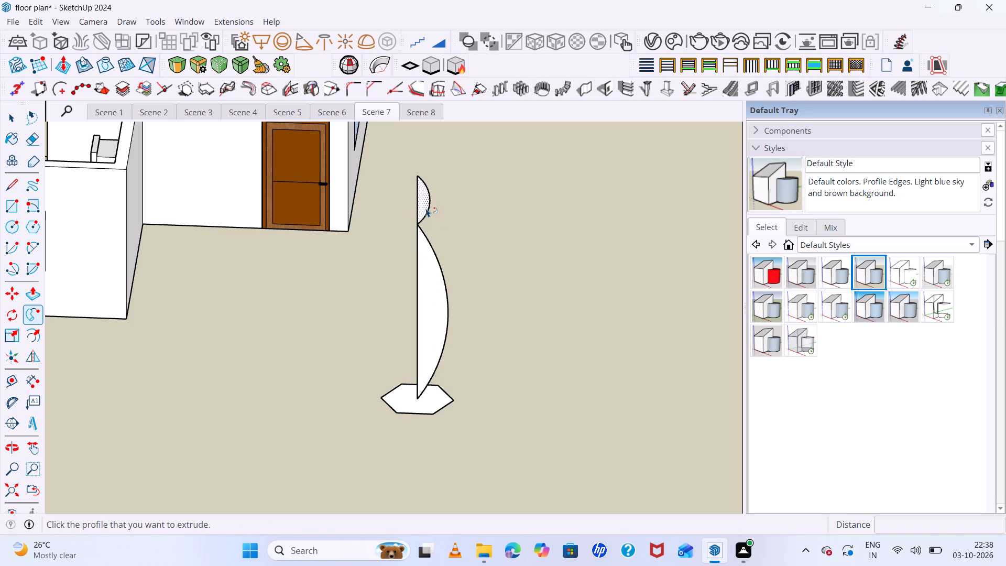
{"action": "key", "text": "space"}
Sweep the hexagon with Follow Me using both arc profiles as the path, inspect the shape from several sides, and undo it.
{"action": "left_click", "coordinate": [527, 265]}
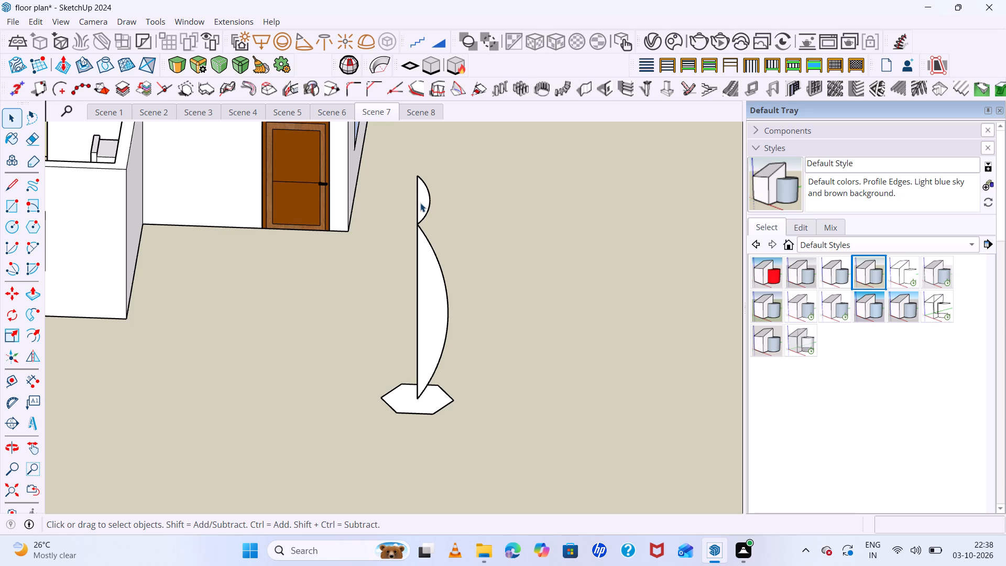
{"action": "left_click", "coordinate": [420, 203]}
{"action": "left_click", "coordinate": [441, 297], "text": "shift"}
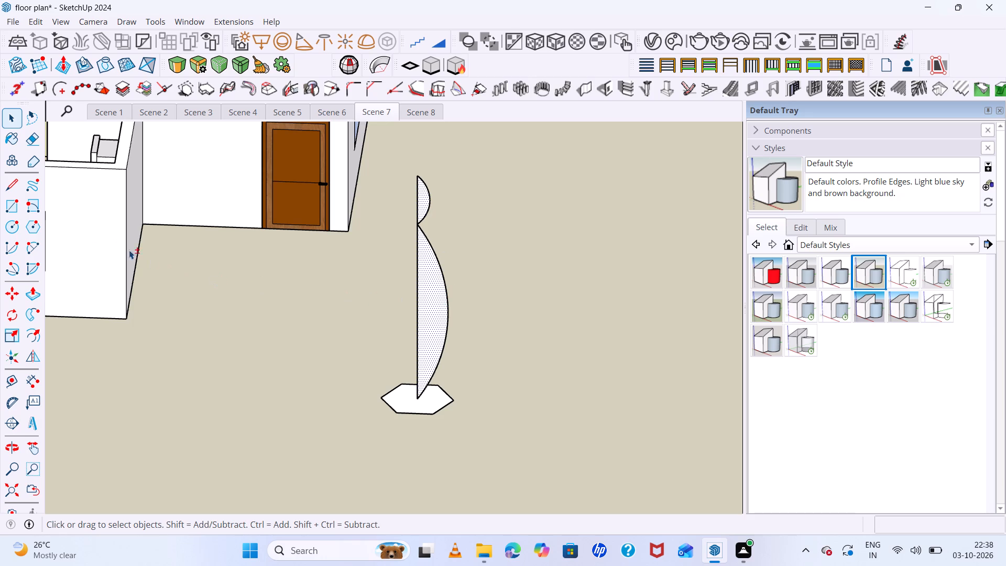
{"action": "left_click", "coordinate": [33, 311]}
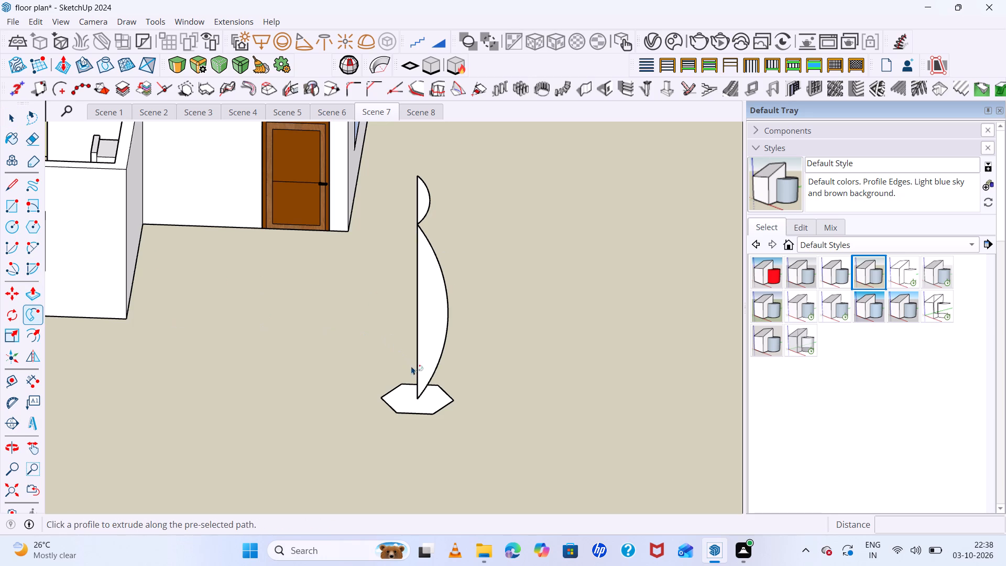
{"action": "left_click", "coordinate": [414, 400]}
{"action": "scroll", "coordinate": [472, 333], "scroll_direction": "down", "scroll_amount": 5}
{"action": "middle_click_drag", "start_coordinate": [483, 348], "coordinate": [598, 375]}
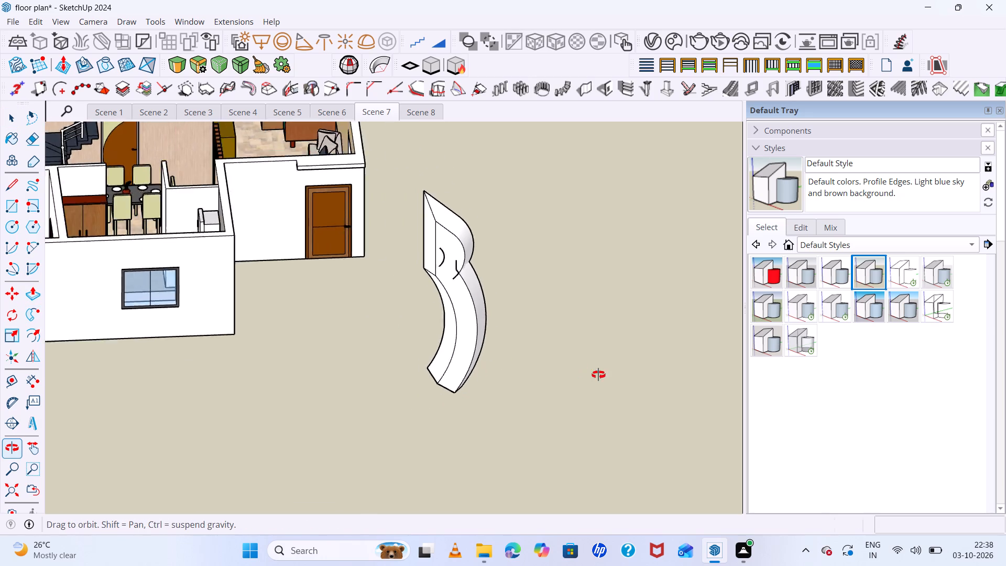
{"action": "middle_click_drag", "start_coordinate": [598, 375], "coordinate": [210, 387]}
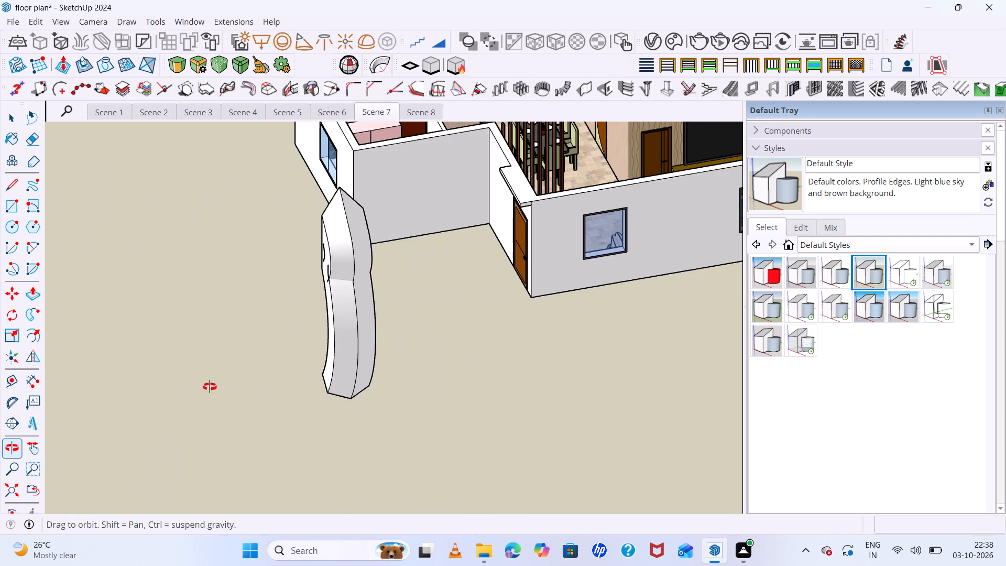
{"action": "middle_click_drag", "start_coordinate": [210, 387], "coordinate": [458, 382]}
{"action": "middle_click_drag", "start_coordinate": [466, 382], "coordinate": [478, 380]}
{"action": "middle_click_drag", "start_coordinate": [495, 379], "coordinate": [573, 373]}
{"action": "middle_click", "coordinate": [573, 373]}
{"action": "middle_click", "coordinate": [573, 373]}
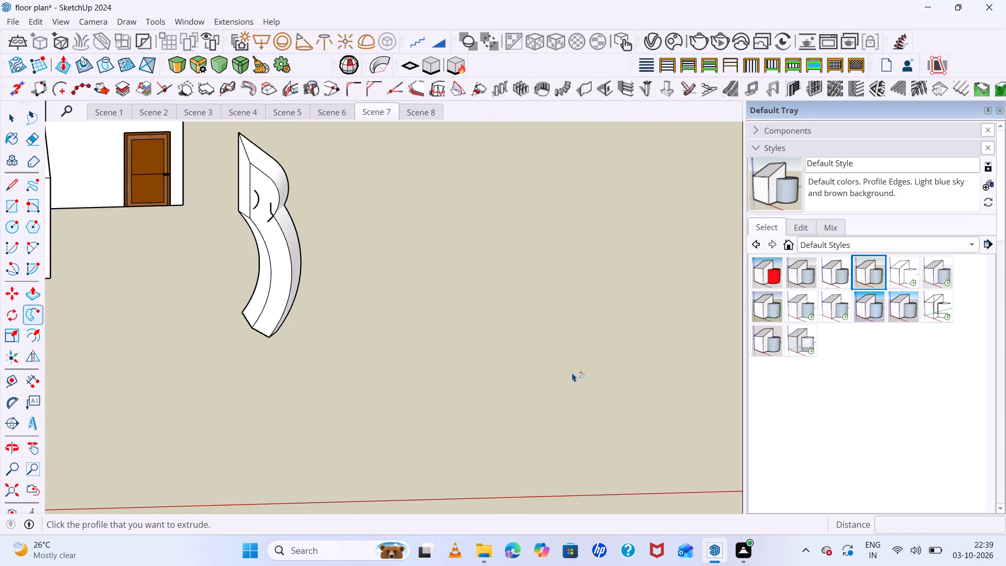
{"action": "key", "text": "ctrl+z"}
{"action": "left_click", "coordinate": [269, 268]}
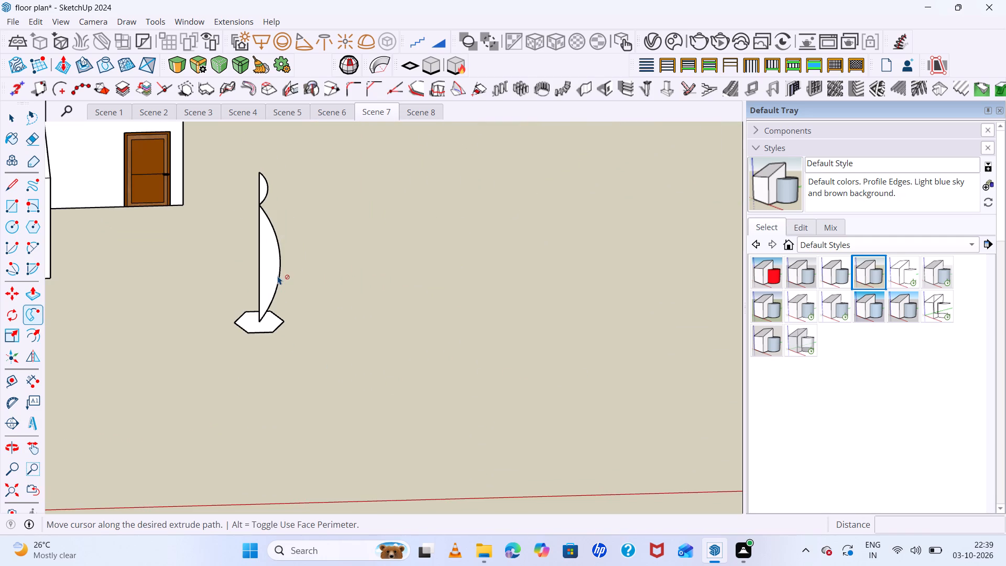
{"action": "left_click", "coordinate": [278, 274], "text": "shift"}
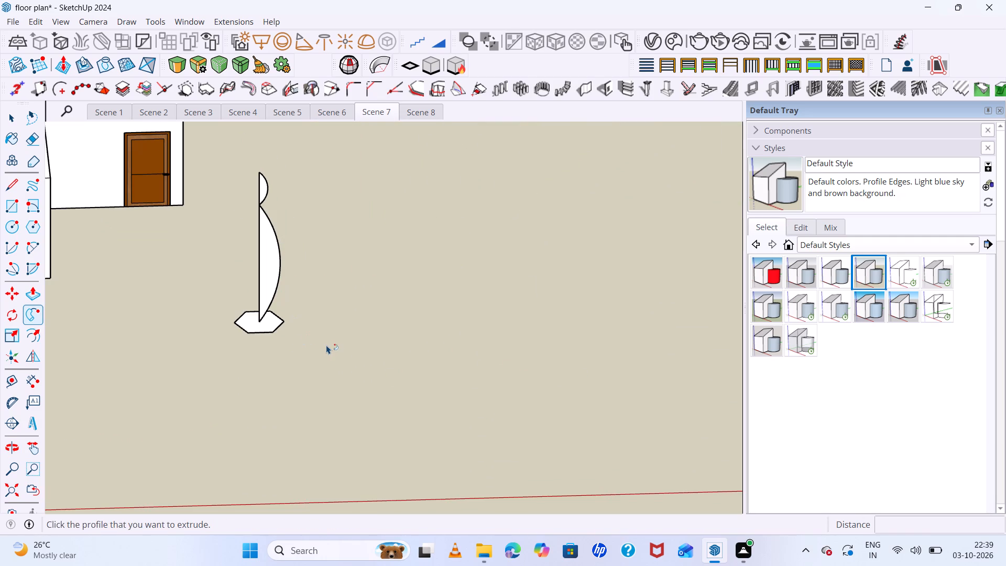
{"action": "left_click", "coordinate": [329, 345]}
Sweep the large lower arc profile around the hexagon with Follow Me.
{"action": "key", "text": "space"}
{"action": "left_click", "coordinate": [264, 327]}
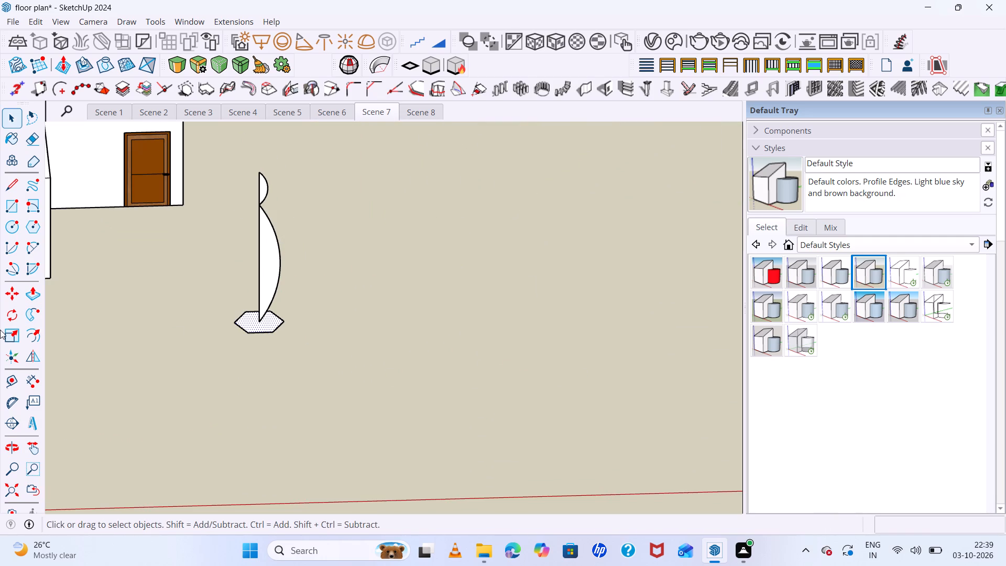
{"action": "left_click", "coordinate": [29, 317]}
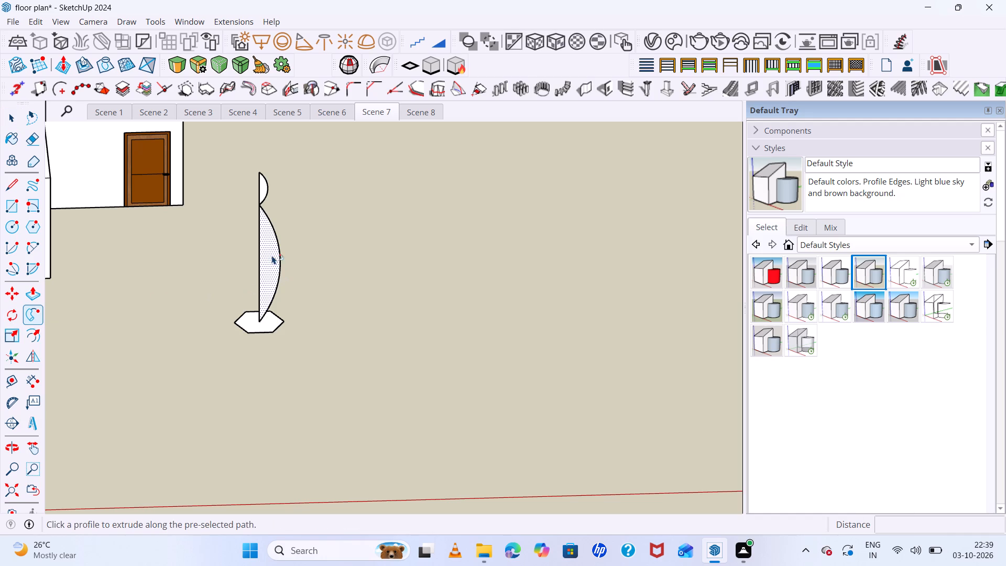
{"action": "left_click", "coordinate": [272, 255]}
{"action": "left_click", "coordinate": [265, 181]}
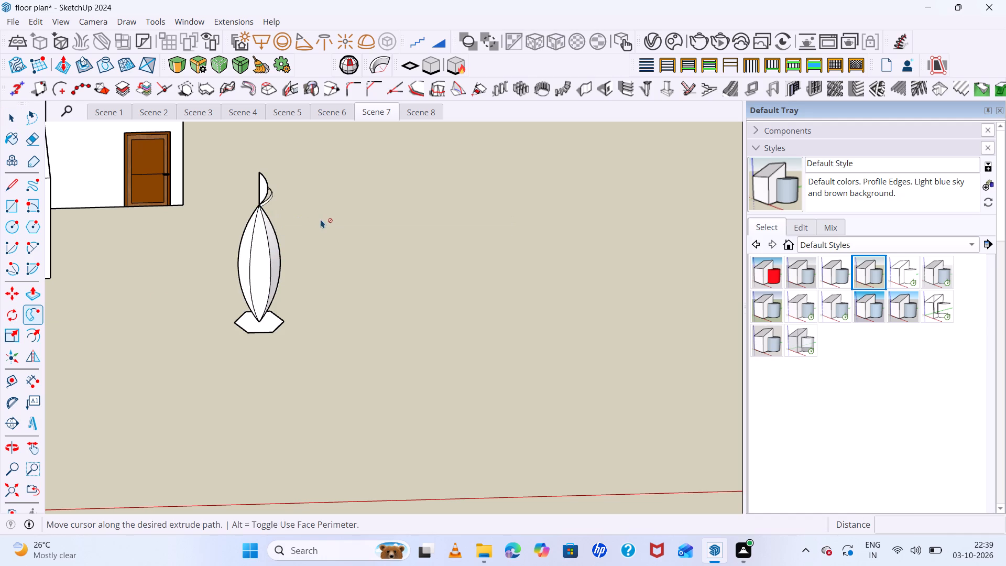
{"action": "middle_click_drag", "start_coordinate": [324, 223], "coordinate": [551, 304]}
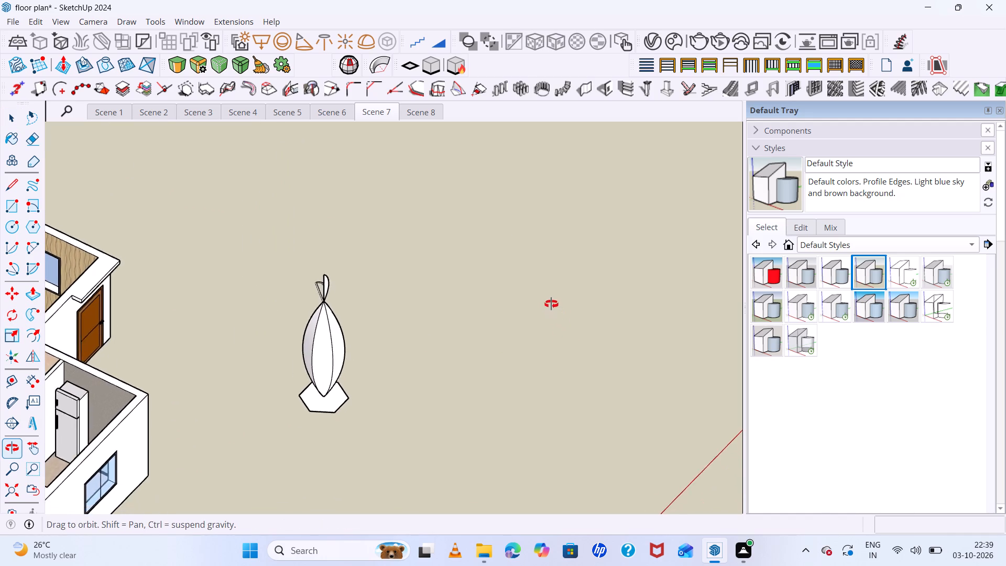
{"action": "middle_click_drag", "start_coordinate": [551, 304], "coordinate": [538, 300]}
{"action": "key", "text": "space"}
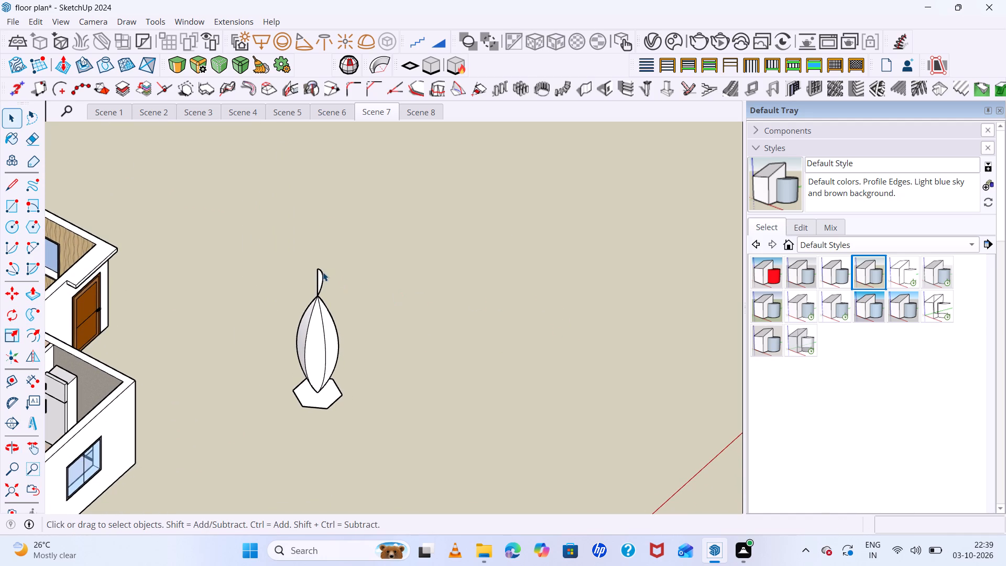
Erase the small upper arc profile above the swept body.
{"action": "key", "text": "e"}
{"action": "left_click_drag", "start_coordinate": [327, 270], "coordinate": [316, 283]}
{"action": "middle_click_drag", "start_coordinate": [373, 311], "coordinate": [132, 271]}
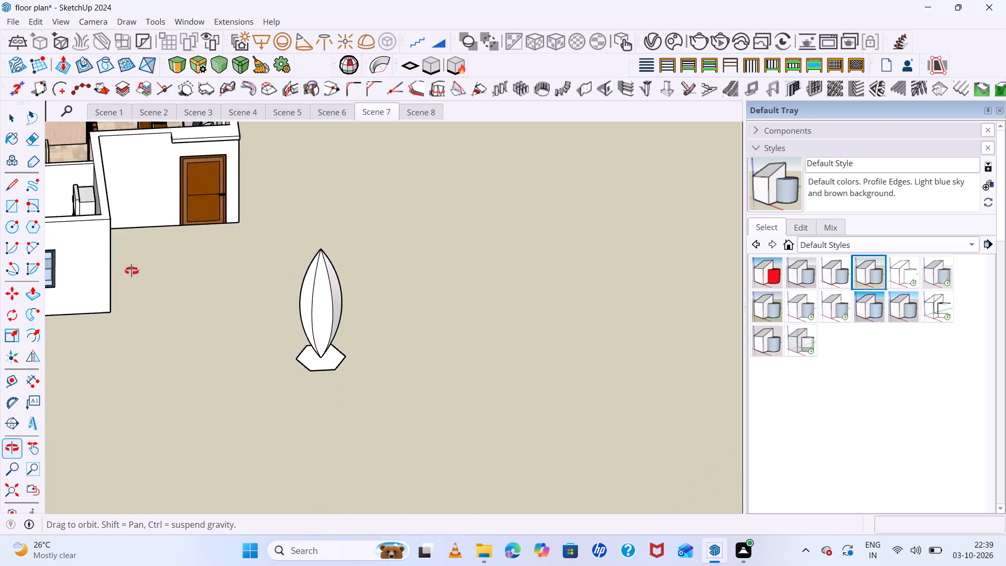
{"action": "middle_click_drag", "start_coordinate": [132, 271], "coordinate": [93, 260]}
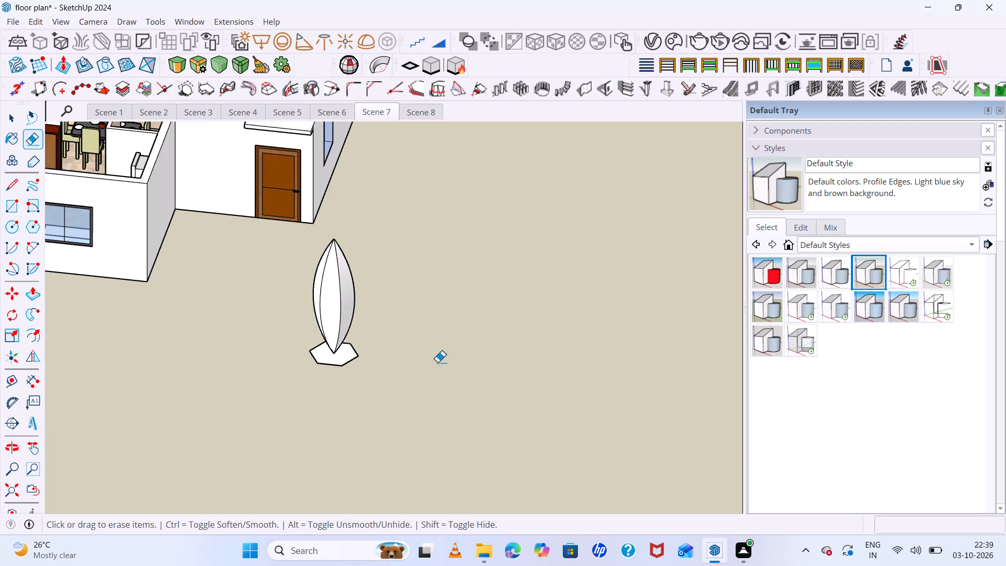
Push/Pull the hexagon face up about 8" to form a thick base under the swept body.
{"action": "scroll", "coordinate": [355, 317], "scroll_direction": "up", "scroll_amount": 9}
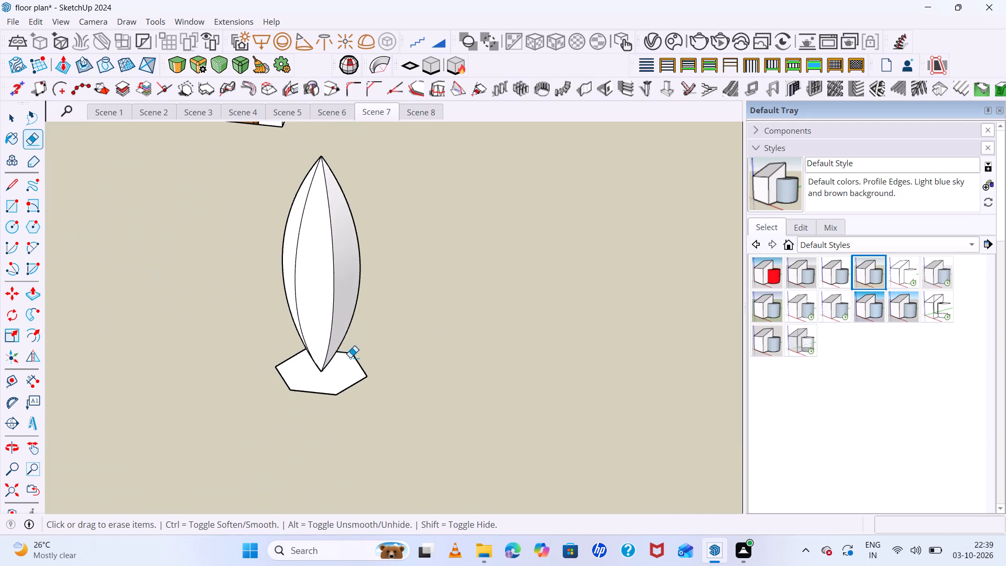
{"action": "middle_click_drag", "start_coordinate": [355, 376], "coordinate": [646, 409]}
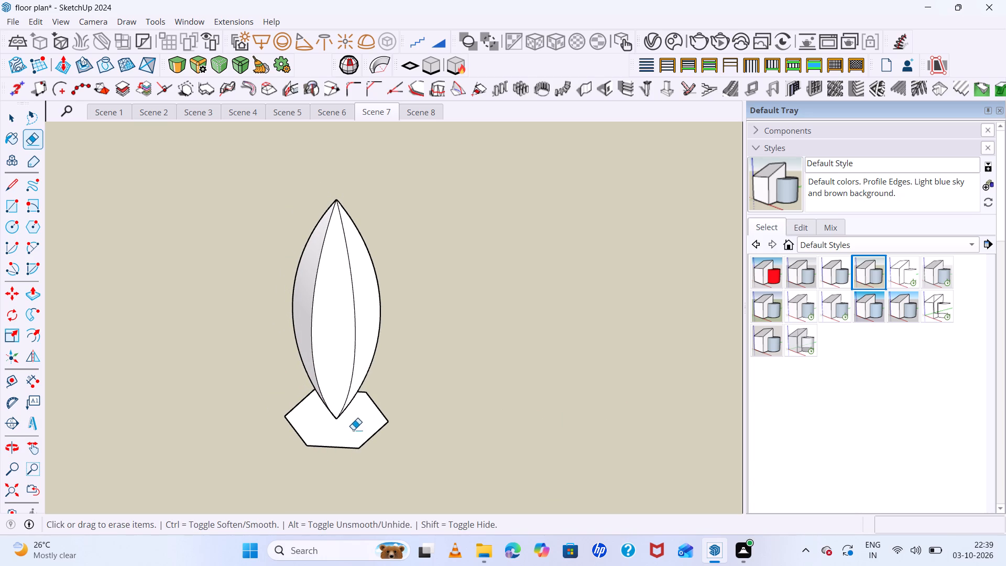
{"action": "key", "text": "space"}
{"action": "key", "text": "p"}
{"action": "left_click", "coordinate": [347, 433]}
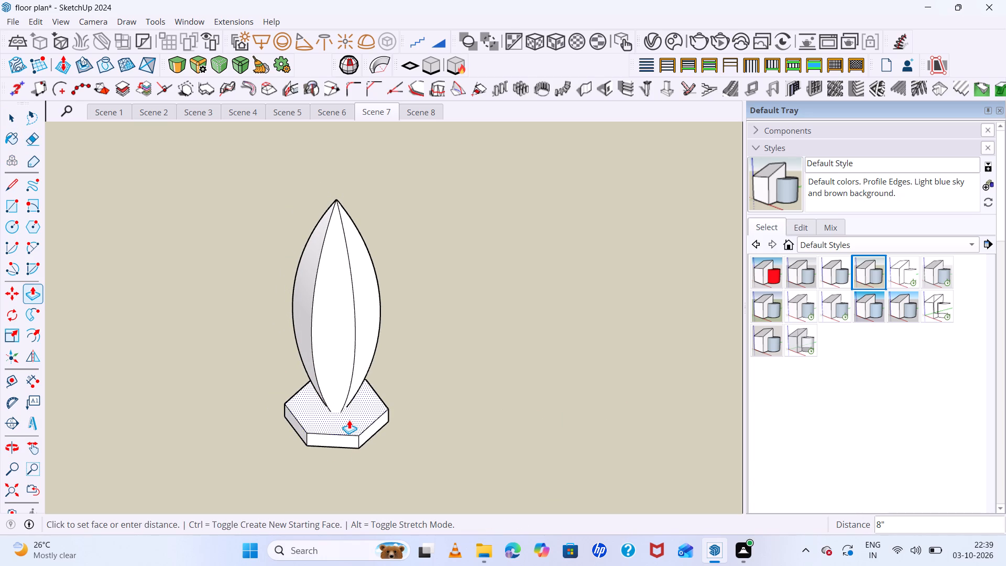
{"action": "left_click", "coordinate": [349, 420]}
Examine the swept body and its hexagonal base from several sides and distances, including next to the house.
{"action": "middle_click_drag", "start_coordinate": [405, 438], "coordinate": [586, 409]}
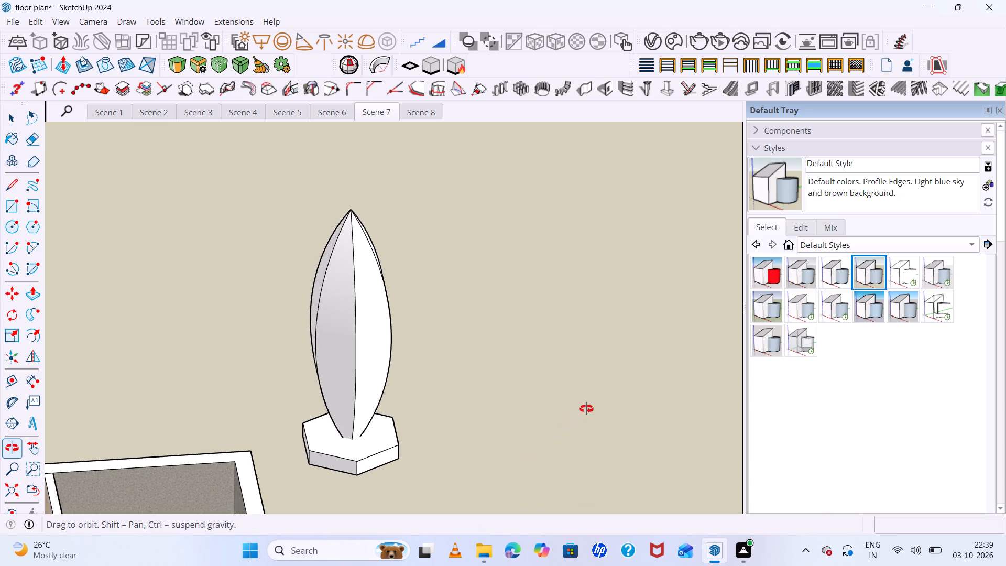
{"action": "middle_click_drag", "start_coordinate": [586, 409], "coordinate": [248, 417]}
{"action": "scroll", "coordinate": [438, 344], "scroll_direction": "down", "scroll_amount": 8}
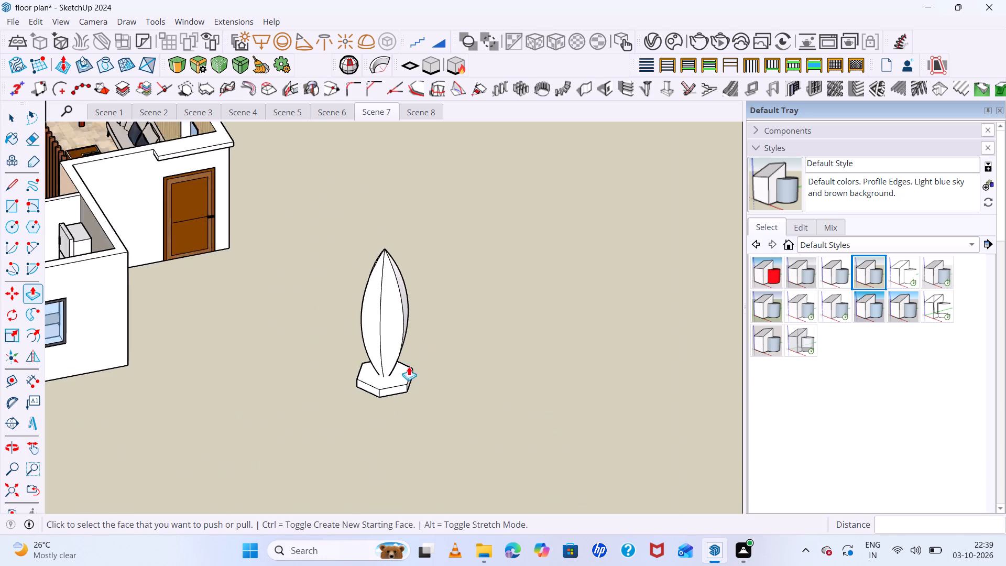
{"action": "scroll", "coordinate": [409, 366], "scroll_direction": "down", "scroll_amount": 2}
{"action": "middle_click_drag", "start_coordinate": [401, 374], "coordinate": [645, 405]}
{"action": "middle_click", "coordinate": [645, 405]}
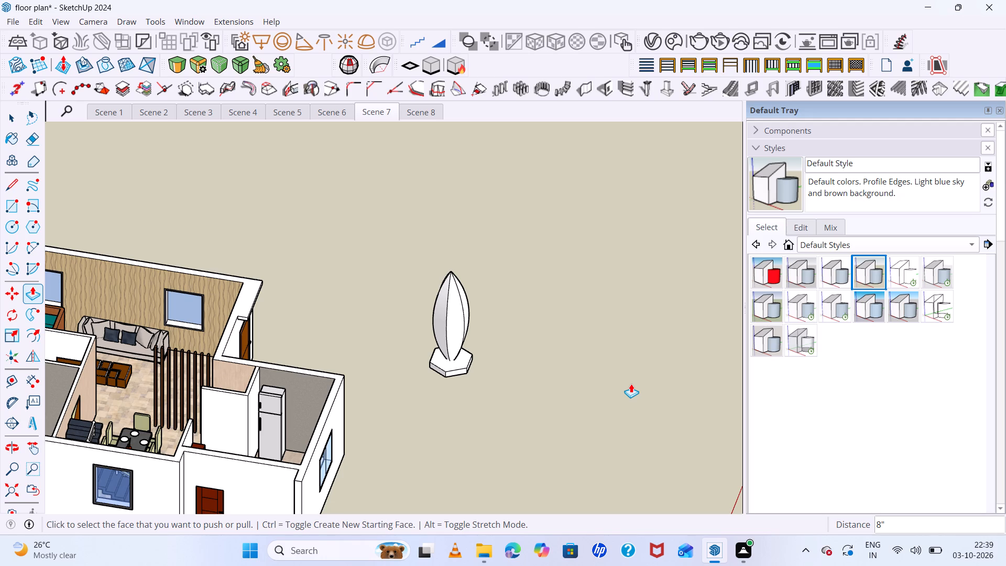
{"action": "key", "text": "space"}
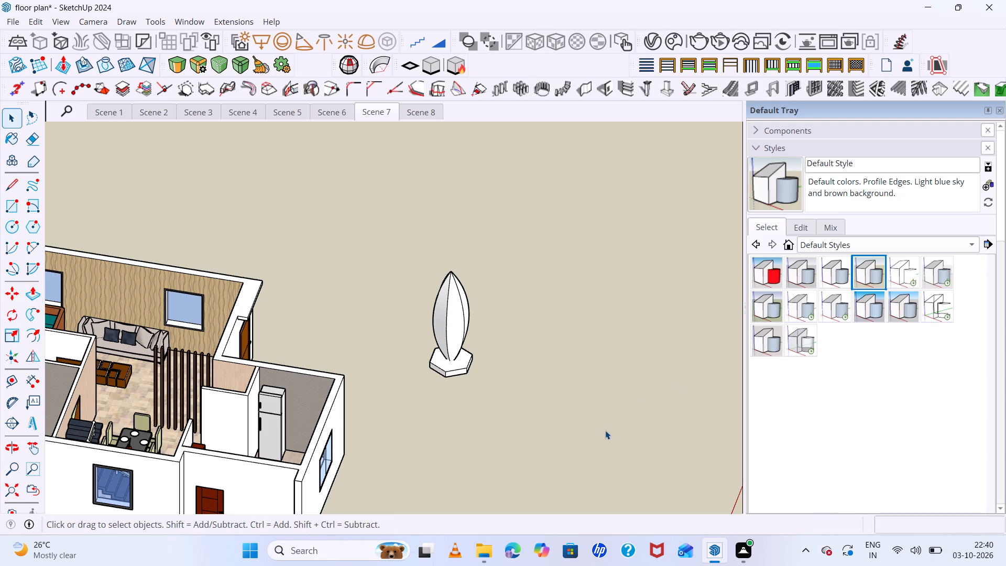
{"action": "middle_click_drag", "start_coordinate": [534, 366], "coordinate": [434, 288]}
{"action": "middle_click", "coordinate": [434, 287]}
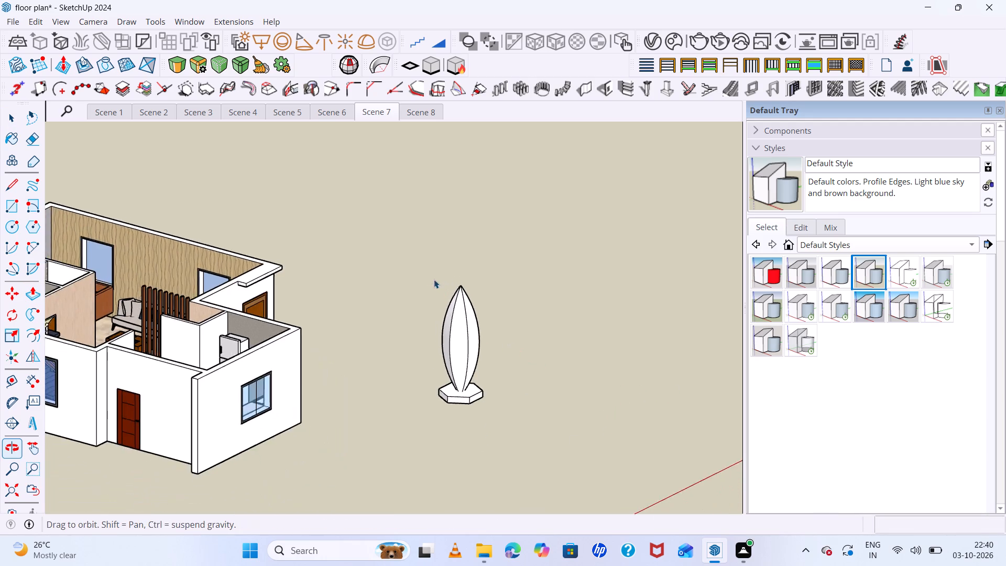
{"action": "scroll", "coordinate": [477, 345], "scroll_direction": "up", "scroll_amount": 11}
{"action": "middle_click_drag", "start_coordinate": [479, 365], "coordinate": [330, 369]}
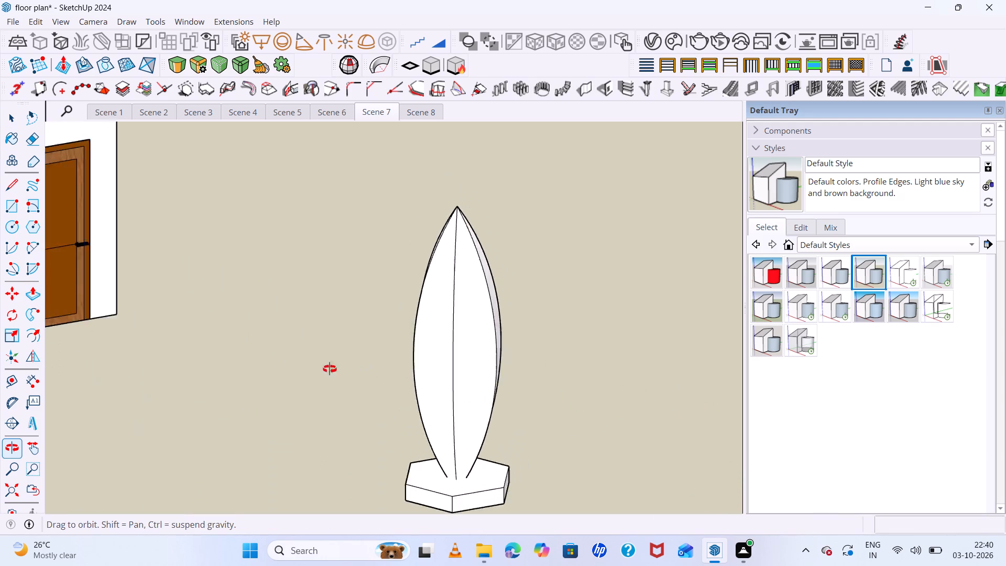
{"action": "middle_click_drag", "start_coordinate": [330, 369], "coordinate": [155, 369]}
{"action": "scroll", "coordinate": [400, 333], "scroll_direction": "up", "scroll_amount": 6}
{"action": "scroll", "coordinate": [402, 338], "scroll_direction": "down", "scroll_amount": 5}
{"action": "middle_click_drag", "start_coordinate": [421, 374], "coordinate": [543, 424]}
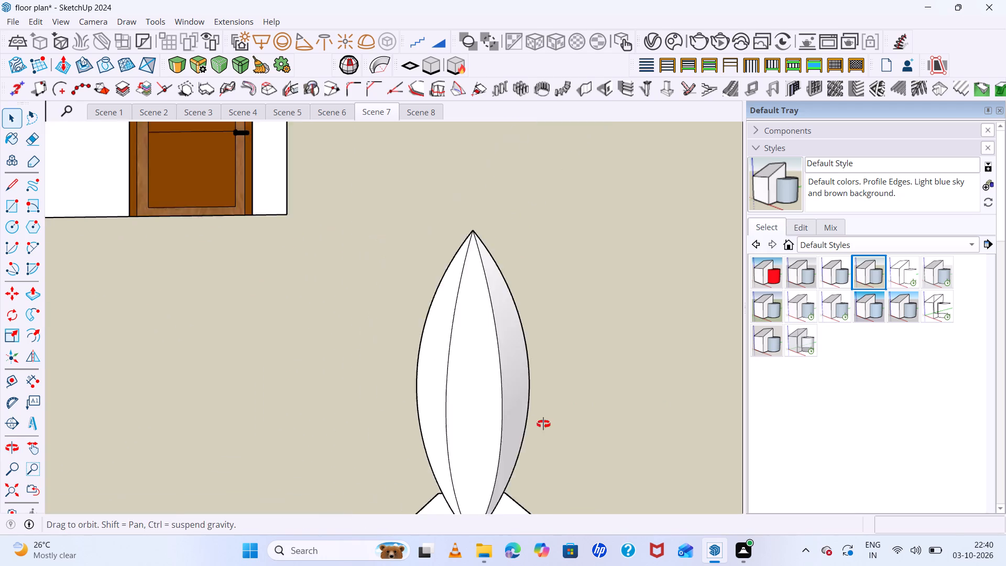
{"action": "middle_click_drag", "start_coordinate": [543, 424], "coordinate": [493, 340]}
{"action": "middle_click_drag", "start_coordinate": [493, 336], "coordinate": [491, 330]}
{"action": "scroll", "coordinate": [490, 317], "scroll_direction": "up", "scroll_amount": 1}
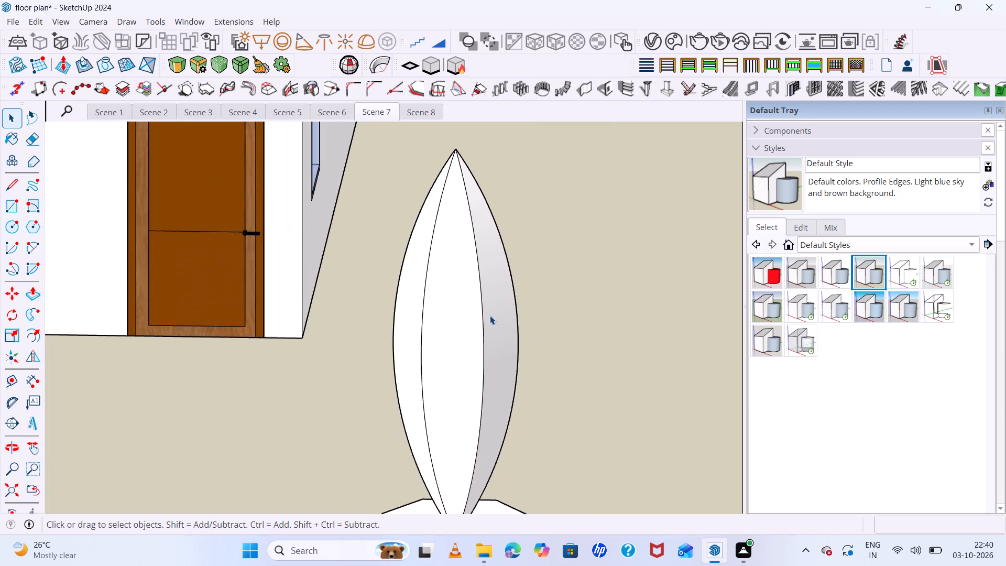
{"action": "scroll", "coordinate": [490, 315], "scroll_direction": "down", "scroll_amount": 6}
{"action": "middle_click_drag", "start_coordinate": [510, 348], "coordinate": [404, 338]}
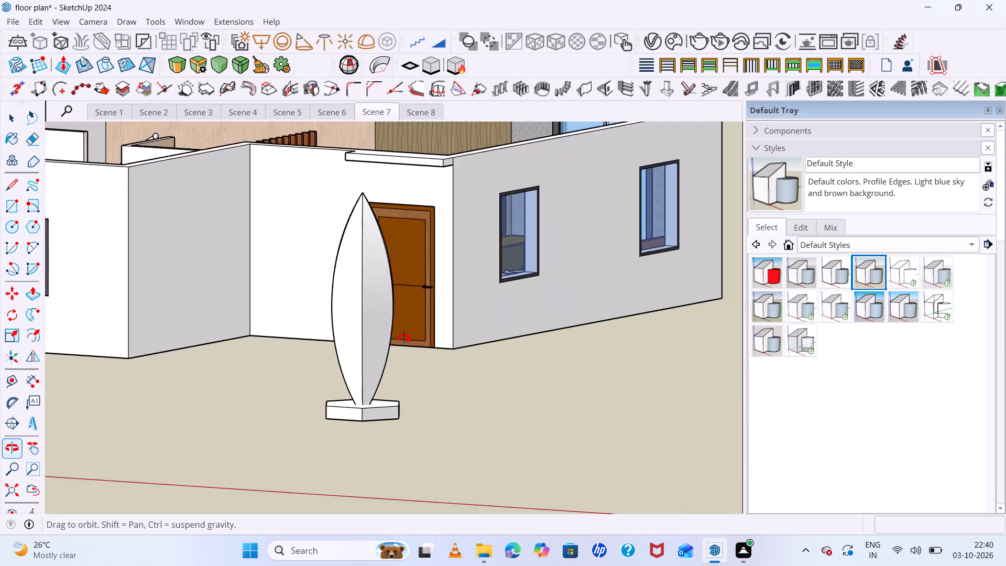
{"action": "middle_click_drag", "start_coordinate": [404, 338], "coordinate": [440, 391]}
{"action": "scroll", "coordinate": [441, 391], "scroll_direction": "up", "scroll_amount": 1}
{"action": "scroll", "coordinate": [413, 357], "scroll_direction": "down", "scroll_amount": 6}
{"action": "middle_click_drag", "start_coordinate": [414, 379], "coordinate": [562, 432]}
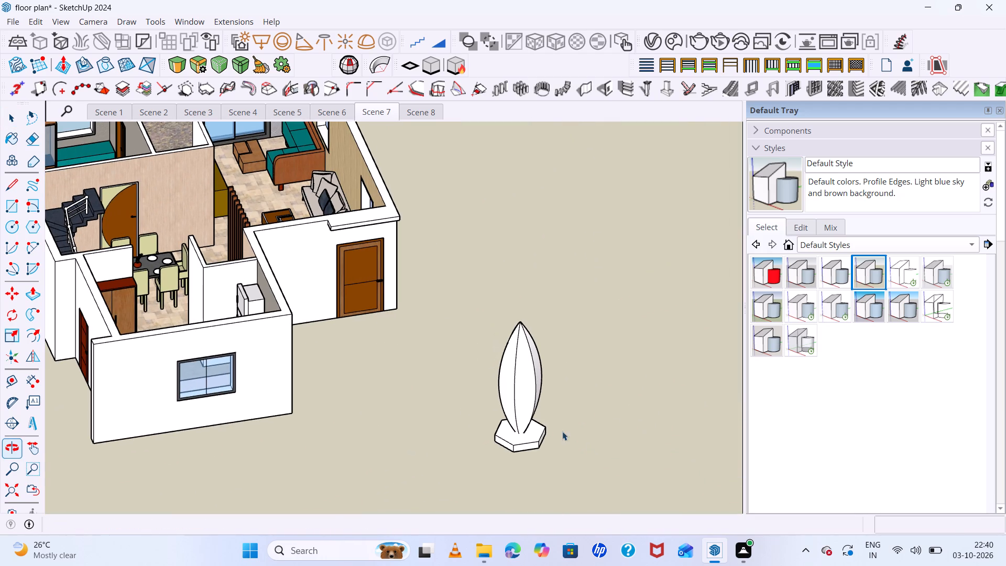
Select all connected faces and edges of the swept body, without the hexagonal base.
{"action": "key", "text": "space"}
{"action": "left_click", "coordinate": [527, 405]}
{"action": "triple_click", "coordinate": [527, 405]}
{"action": "left_click", "coordinate": [527, 405]}
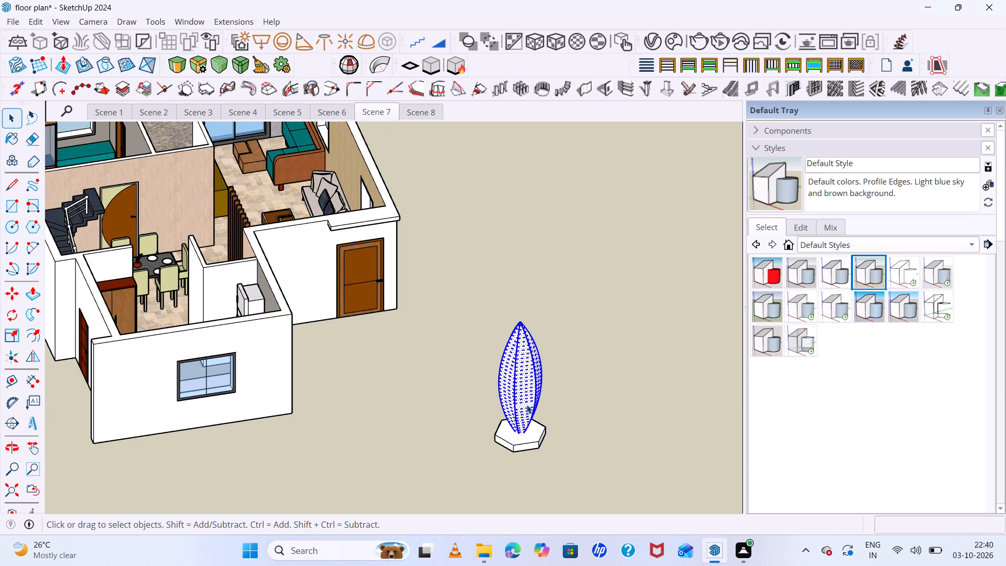
Collapse the Components, Styles, Tags, Shadows and Scenes sections of the tray.
{"action": "left_click", "coordinate": [889, 246]}
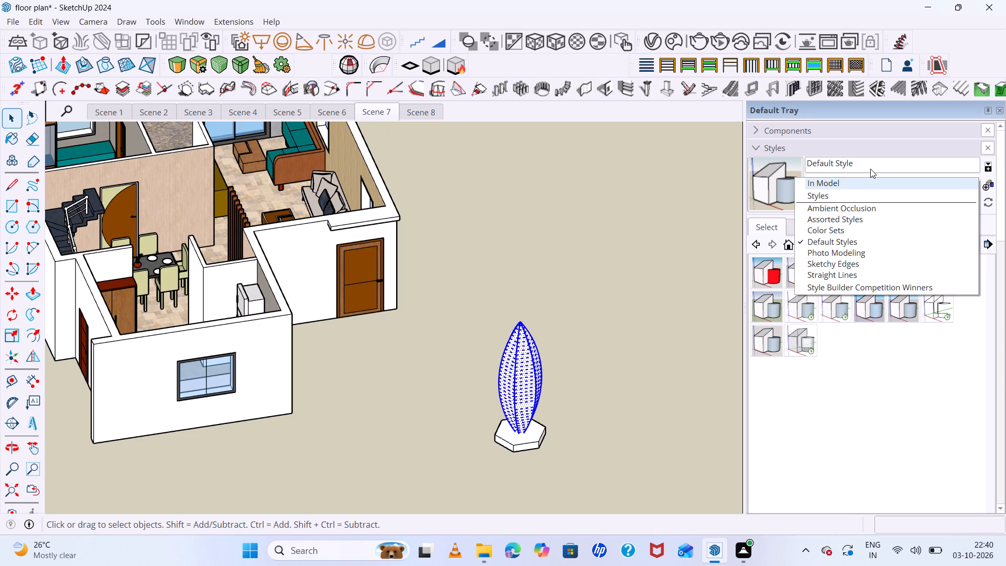
{"action": "left_click", "coordinate": [837, 137]}
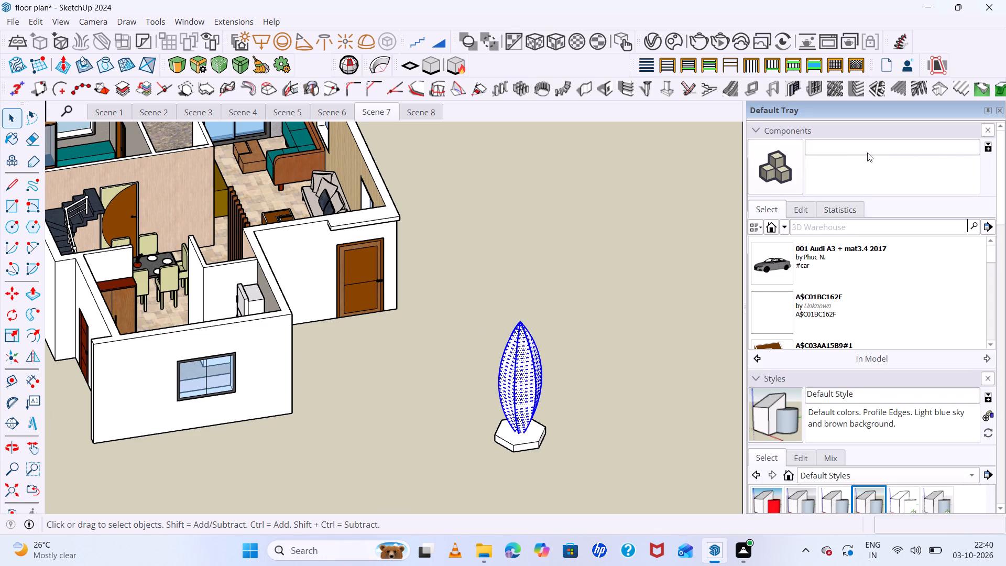
{"action": "double_click", "coordinate": [755, 131]}
{"action": "double_click", "coordinate": [759, 128]}
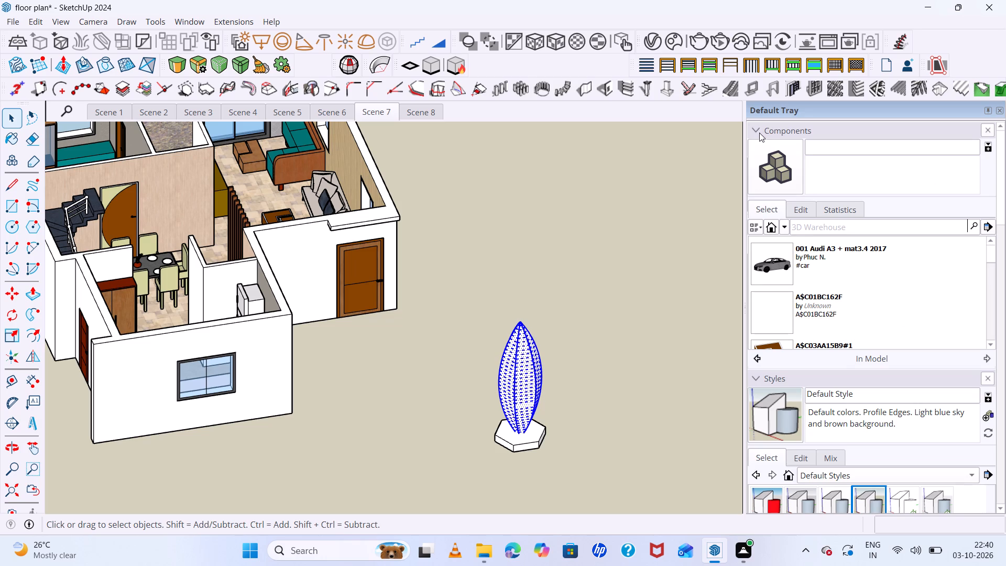
{"action": "left_click", "coordinate": [759, 137]}
{"action": "left_click", "coordinate": [759, 149]}
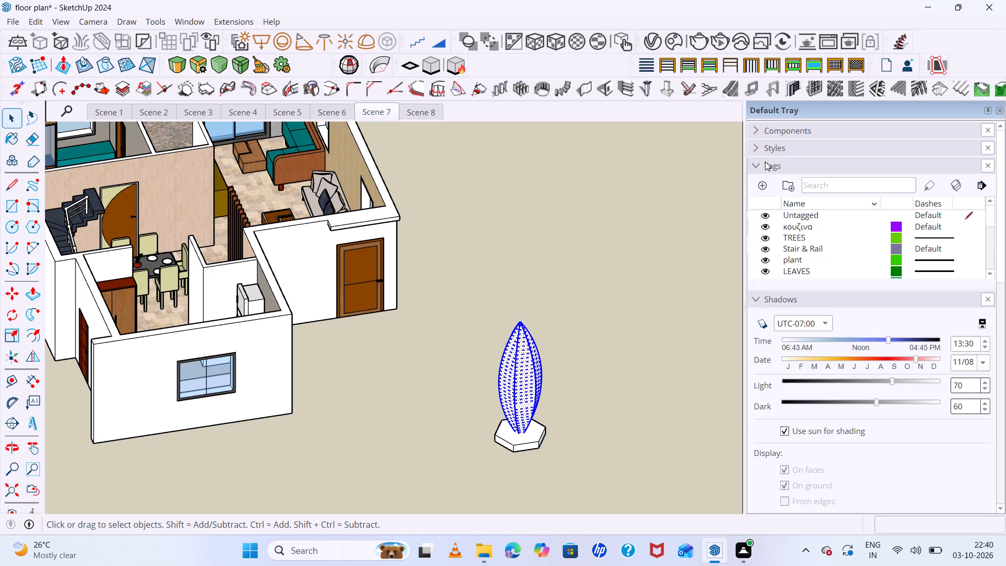
{"action": "left_click", "coordinate": [752, 168]}
{"action": "left_click", "coordinate": [752, 185]}
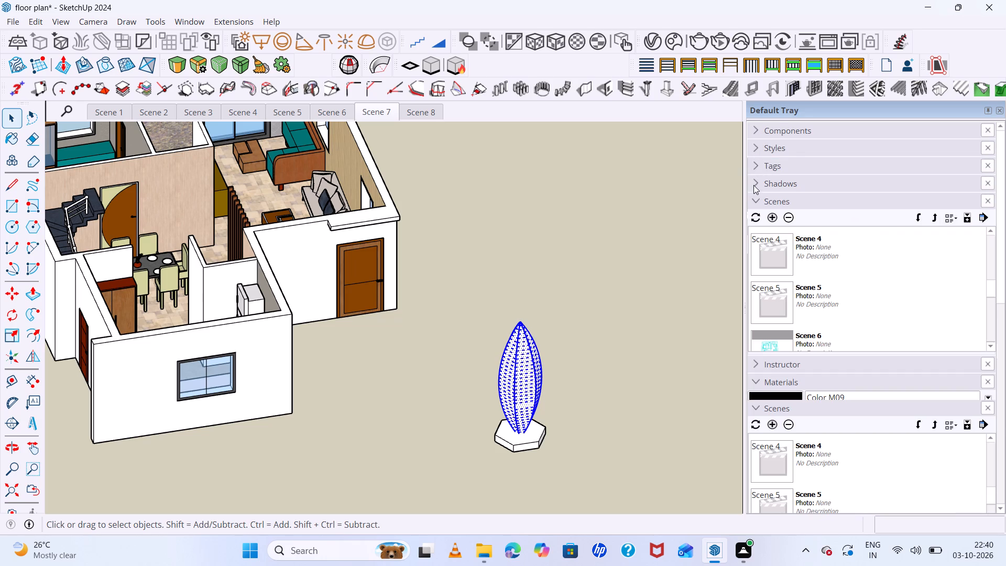
{"action": "left_click", "coordinate": [758, 205]}
{"action": "double_click", "coordinate": [759, 219]}
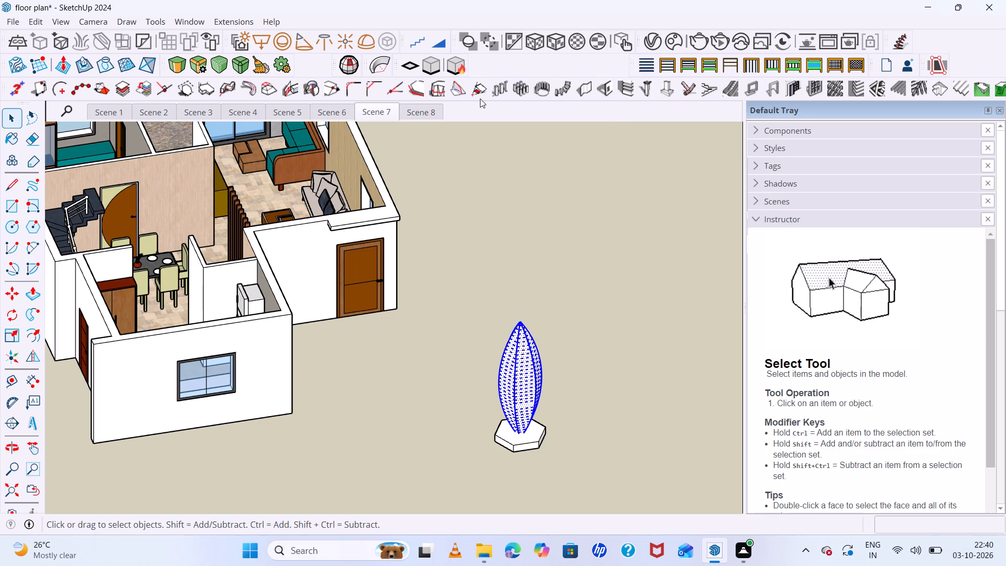
Paint the selected swept body with Wood Veneer 01 from the Wood materials, deselect it, and check the finish up close.
{"action": "key", "text": "b"}
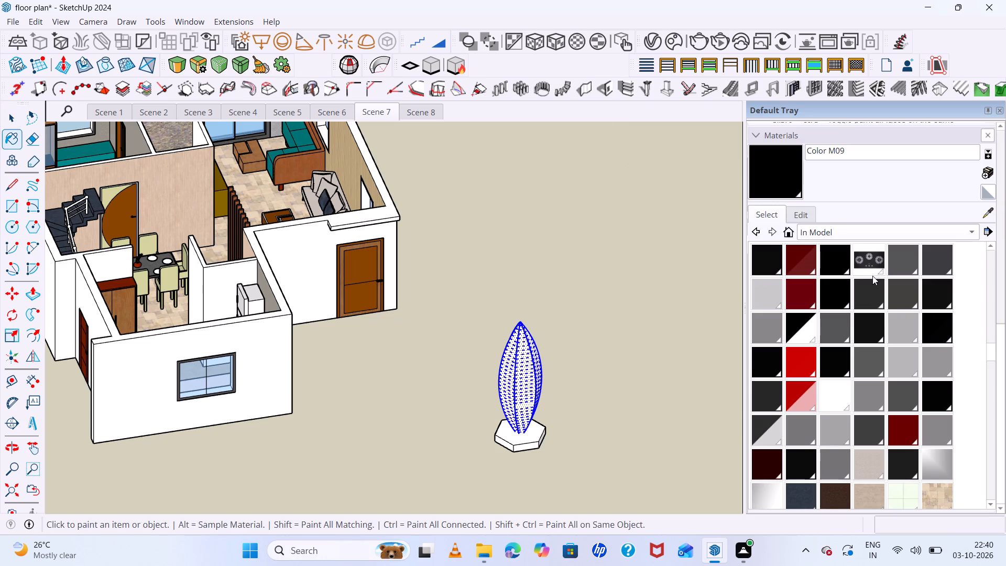
{"action": "scroll", "coordinate": [865, 291], "scroll_direction": "down", "scroll_amount": 5}
{"action": "double_click", "coordinate": [851, 238]}
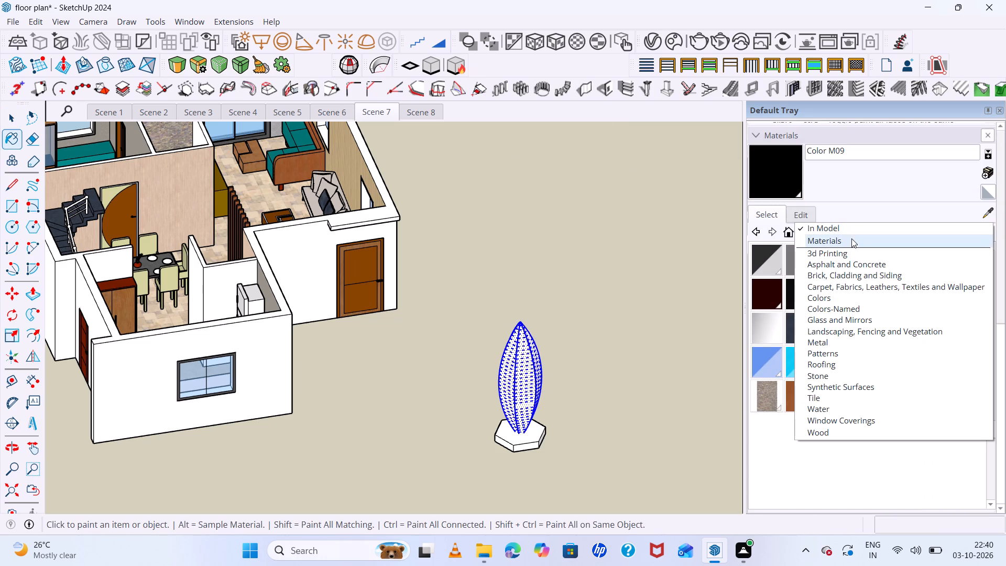
{"action": "left_click", "coordinate": [841, 430]}
{"action": "left_click", "coordinate": [900, 292]}
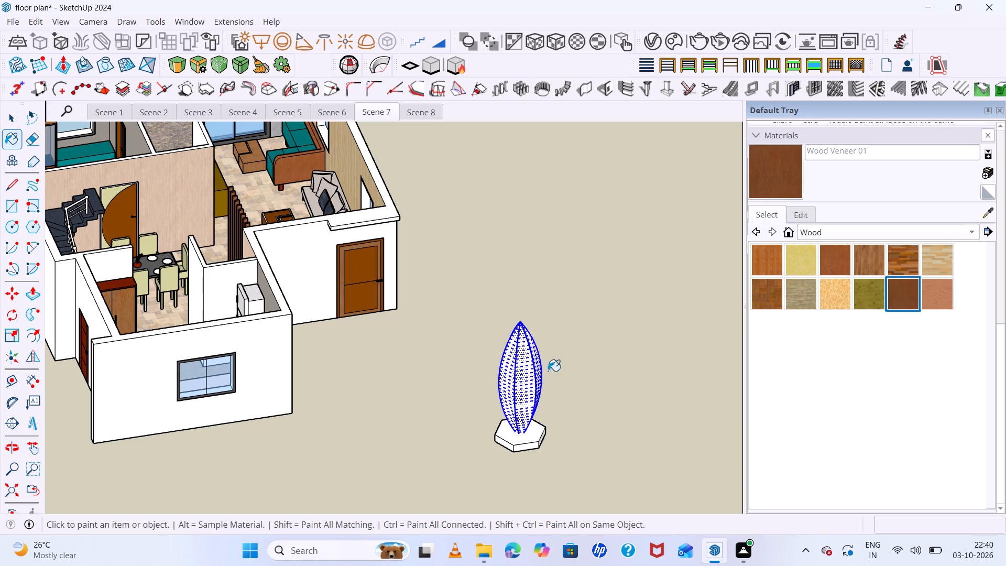
{"action": "left_click", "coordinate": [531, 383]}
{"action": "middle_click_drag", "start_coordinate": [621, 384], "coordinate": [658, 363]}
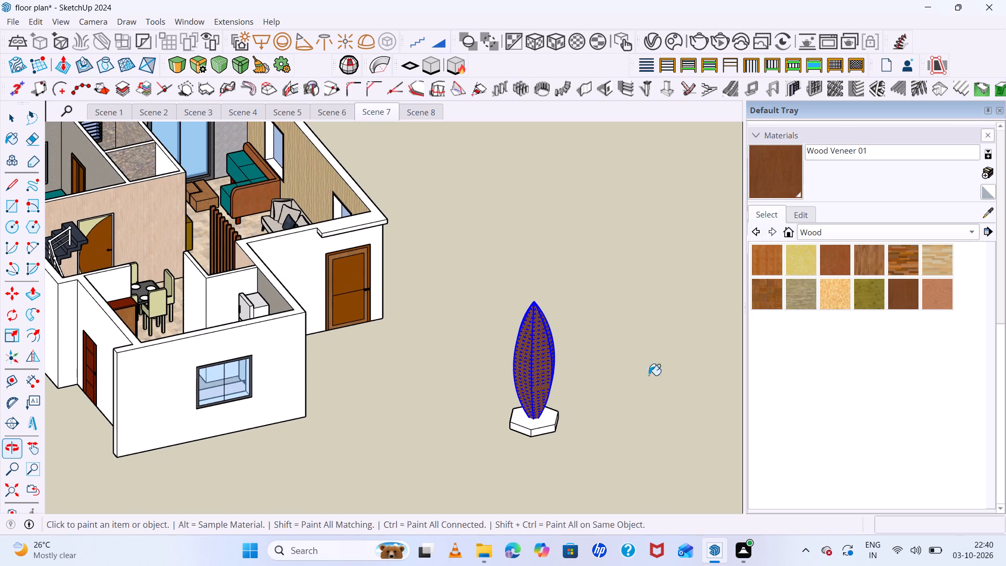
{"action": "key", "text": "space"}
{"action": "left_click", "coordinate": [618, 413]}
{"action": "scroll", "coordinate": [553, 463], "scroll_direction": "up", "scroll_amount": 10}
{"action": "middle_click_drag", "start_coordinate": [545, 412], "coordinate": [634, 431]}
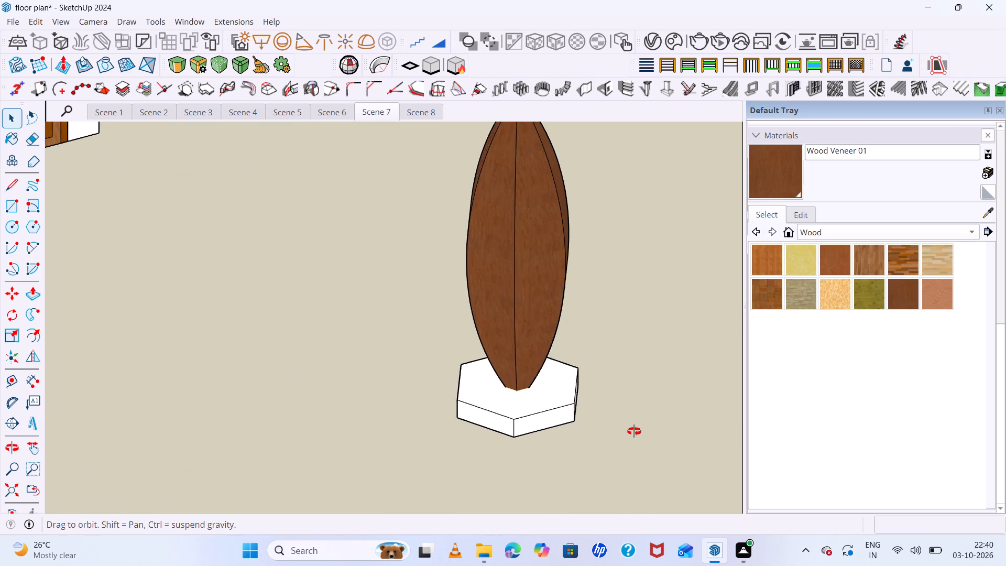
{"action": "middle_click_drag", "start_coordinate": [634, 431], "coordinate": [491, 451]}
{"action": "scroll", "coordinate": [494, 447], "scroll_direction": "down", "scroll_amount": 1}
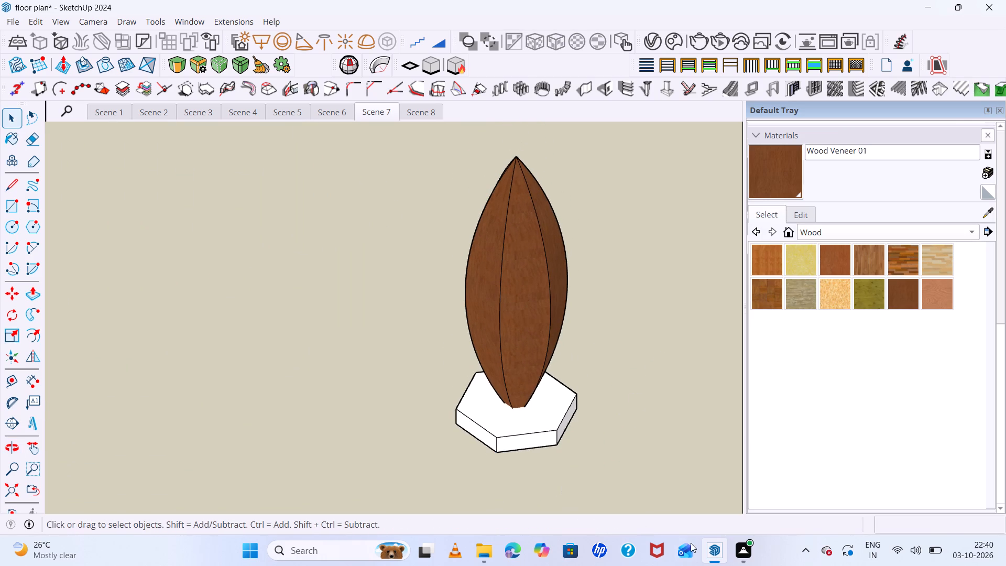
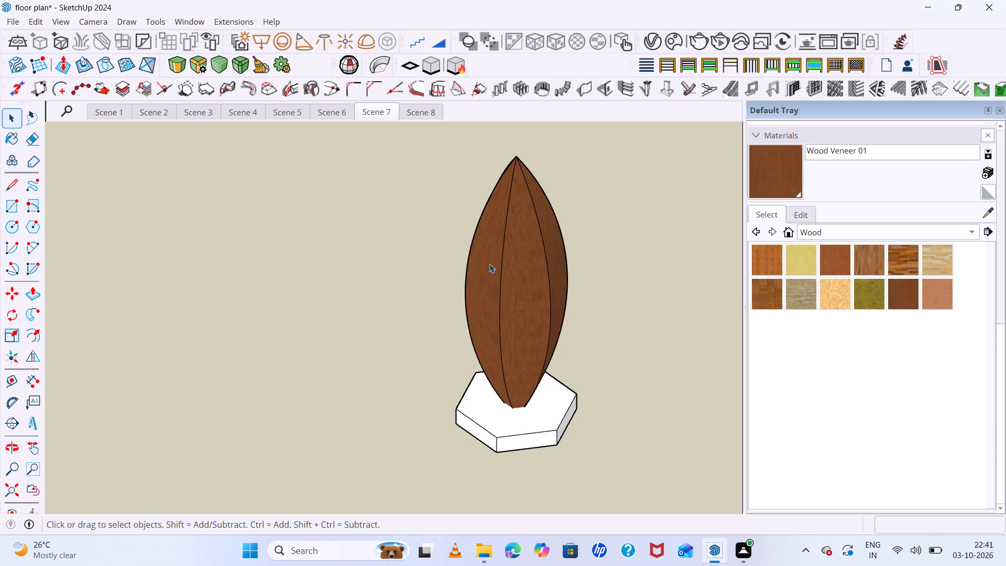
Examine the wood-finished ornament from several sides beside the house, briefly selecting its connected geometry and deselecting it.
{"action": "scroll", "coordinate": [560, 269], "scroll_direction": "down", "scroll_amount": 5}
{"action": "middle_click_drag", "start_coordinate": [496, 317], "coordinate": [505, 324]}
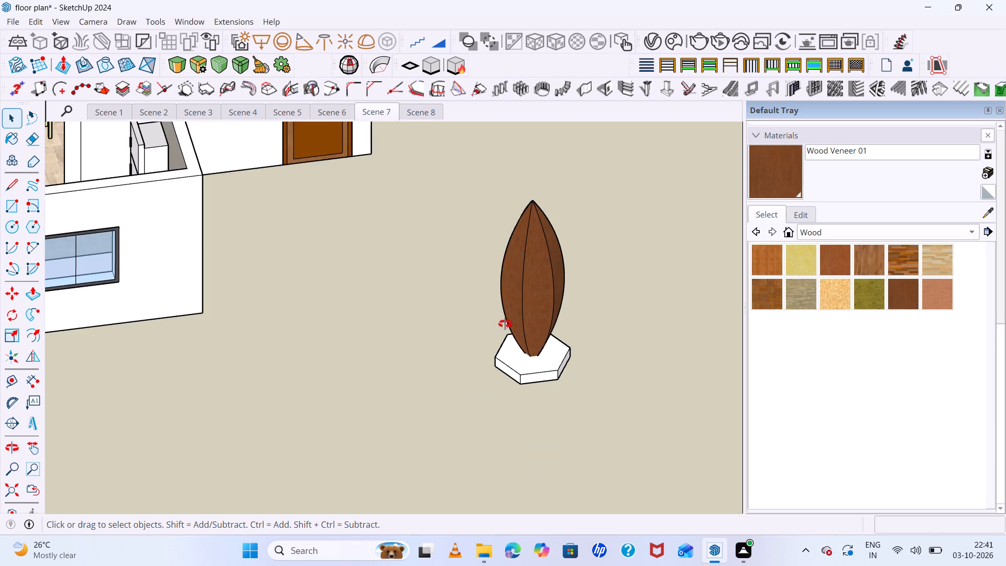
{"action": "middle_click_drag", "start_coordinate": [505, 324], "coordinate": [306, 118]}
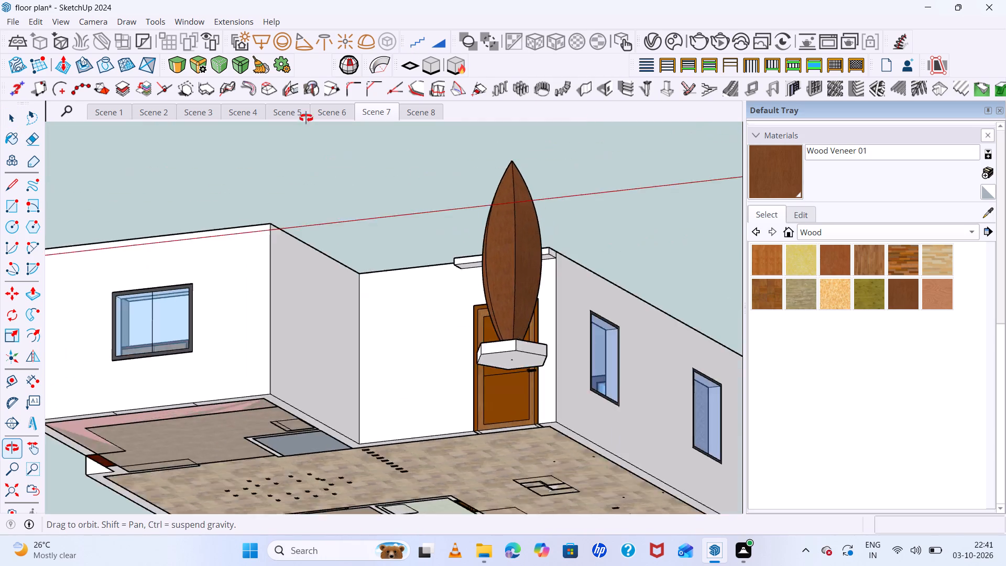
{"action": "middle_click_drag", "start_coordinate": [306, 118], "coordinate": [169, 279]}
{"action": "left_click_drag", "start_coordinate": [499, 273], "coordinate": [498, 283]}
{"action": "left_click_drag", "start_coordinate": [496, 286], "coordinate": [393, 417]}
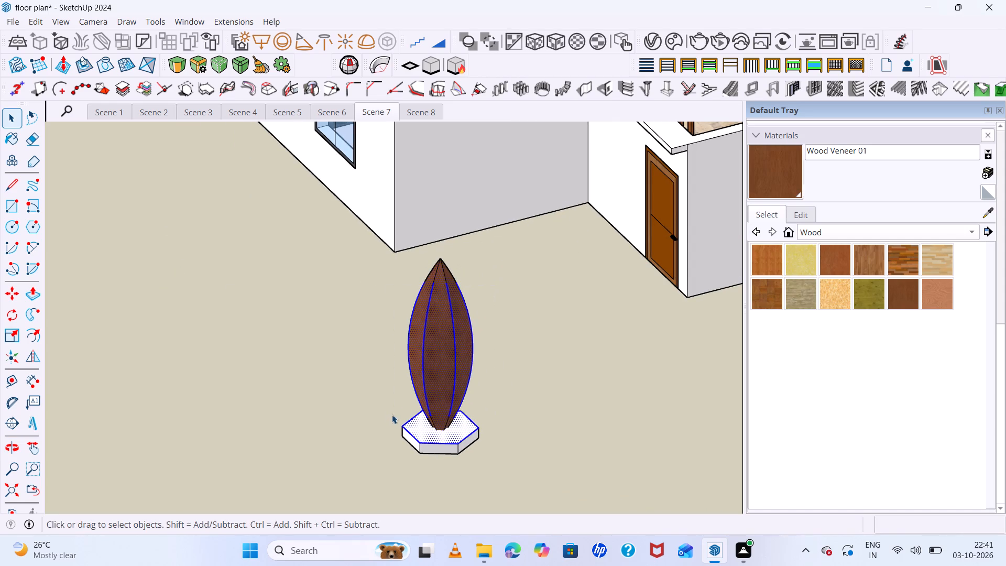
{"action": "triple_click", "coordinate": [439, 375]}
{"action": "left_click", "coordinate": [440, 375]}
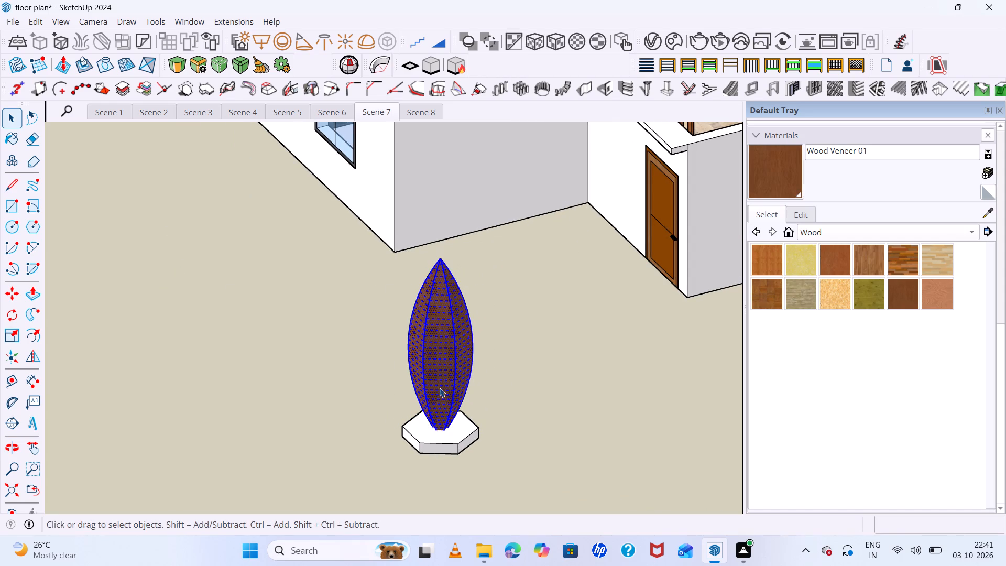
{"action": "middle_click_drag", "start_coordinate": [401, 412], "coordinate": [642, 468]}
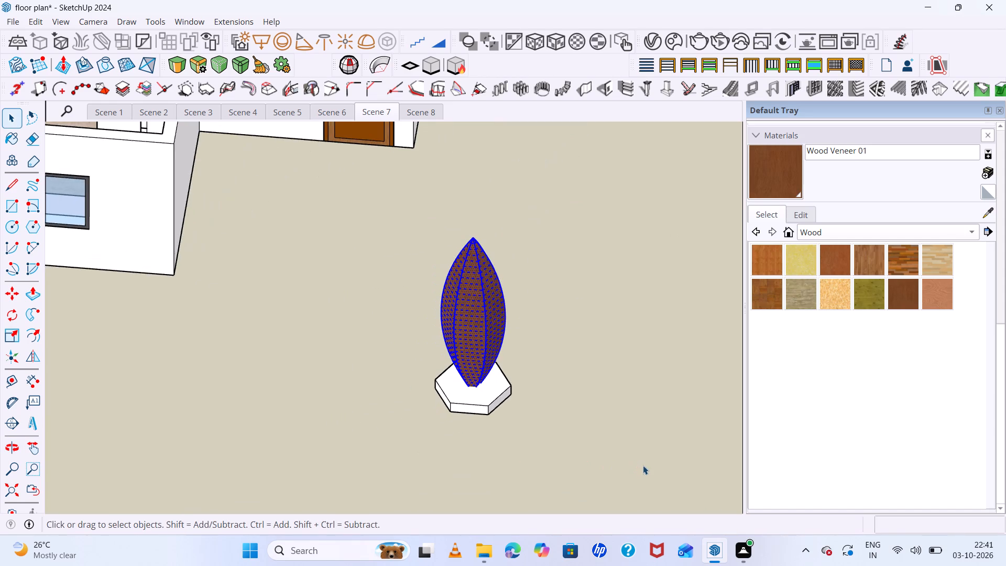
{"action": "scroll", "coordinate": [495, 271], "scroll_direction": "up", "scroll_amount": 8}
{"action": "scroll", "coordinate": [487, 256], "scroll_direction": "down", "scroll_amount": 7}
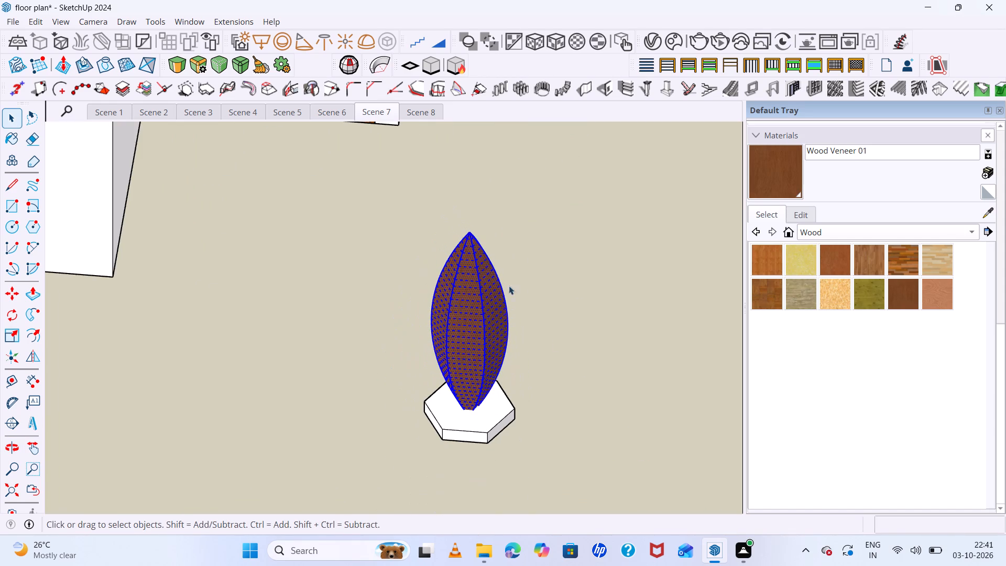
{"action": "double_click", "coordinate": [614, 363]}
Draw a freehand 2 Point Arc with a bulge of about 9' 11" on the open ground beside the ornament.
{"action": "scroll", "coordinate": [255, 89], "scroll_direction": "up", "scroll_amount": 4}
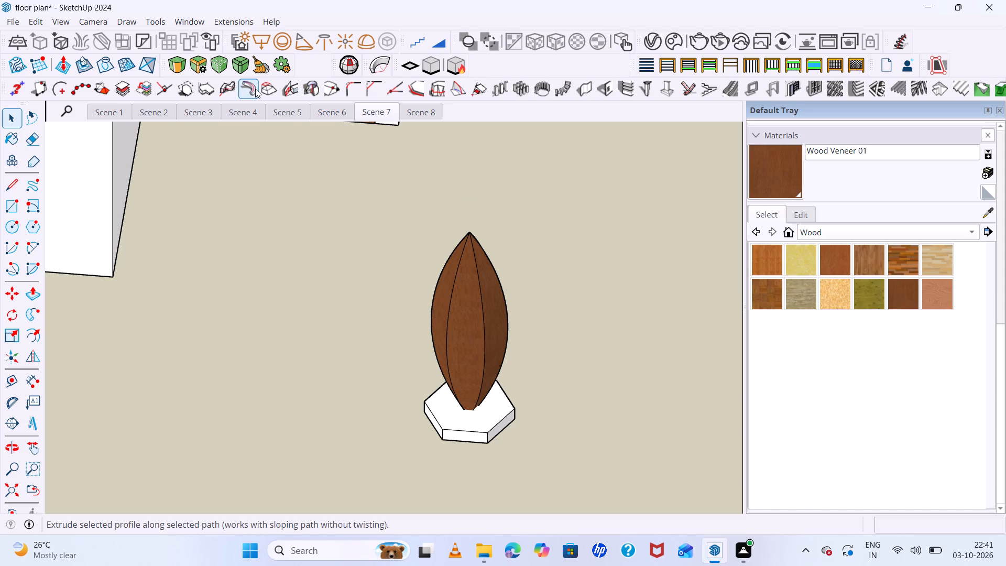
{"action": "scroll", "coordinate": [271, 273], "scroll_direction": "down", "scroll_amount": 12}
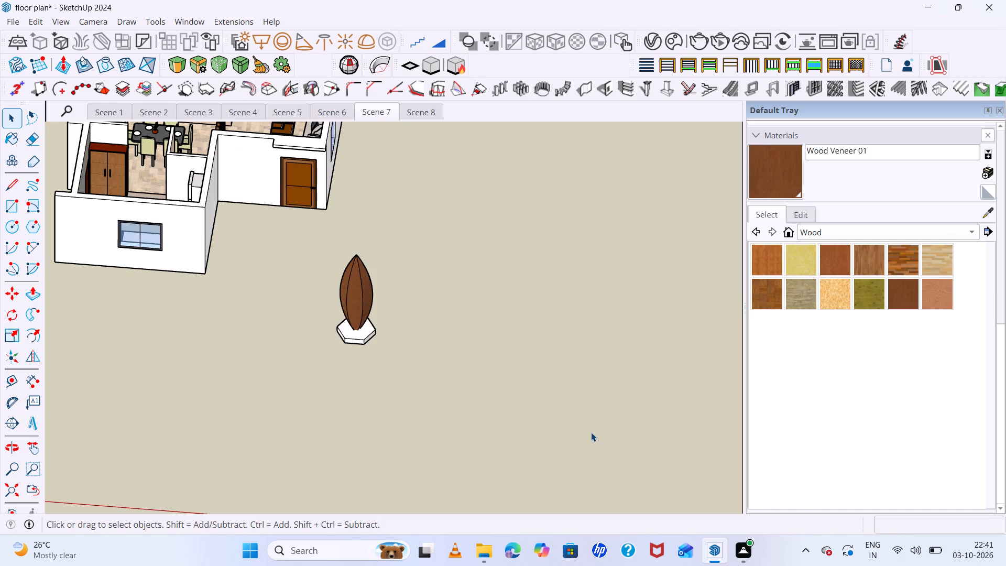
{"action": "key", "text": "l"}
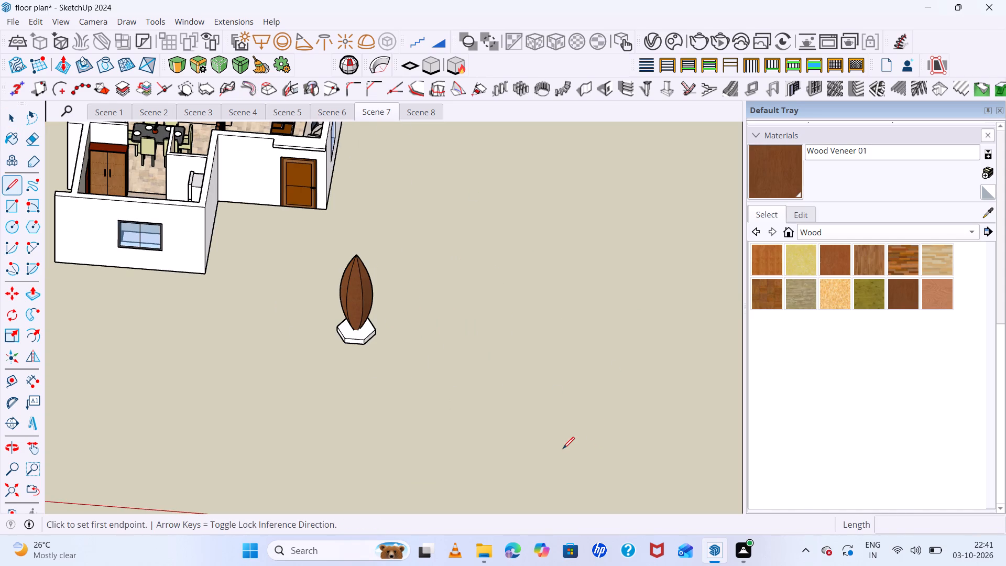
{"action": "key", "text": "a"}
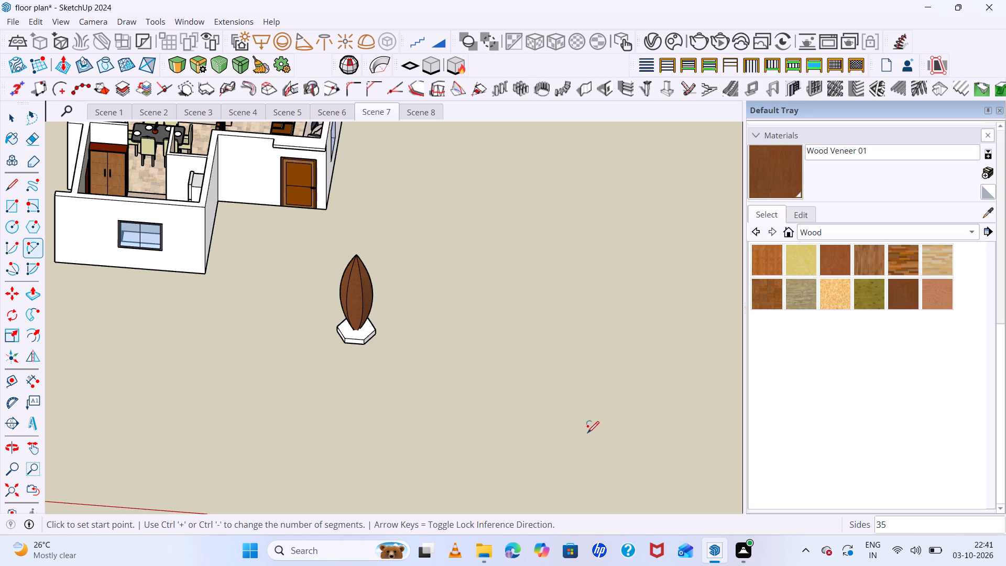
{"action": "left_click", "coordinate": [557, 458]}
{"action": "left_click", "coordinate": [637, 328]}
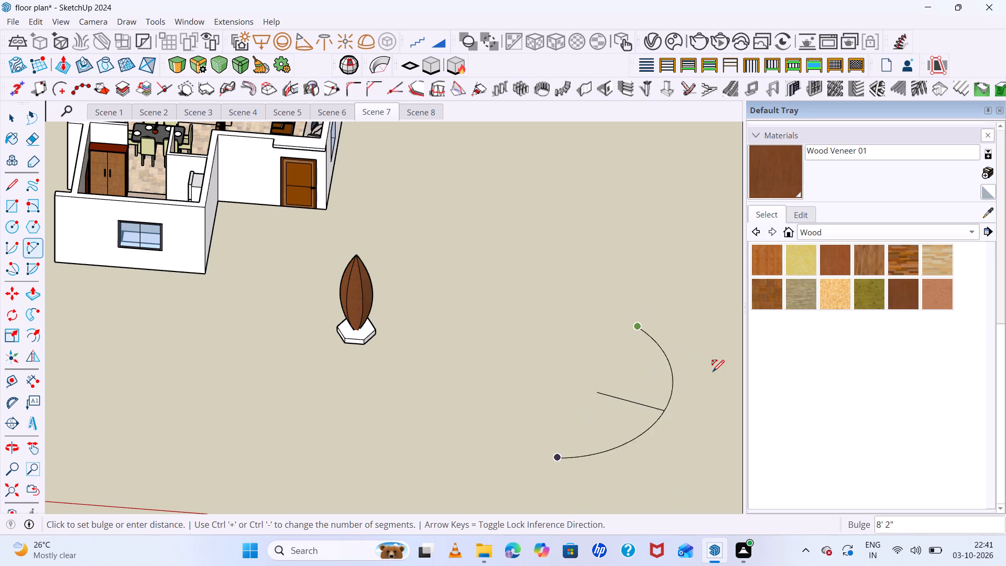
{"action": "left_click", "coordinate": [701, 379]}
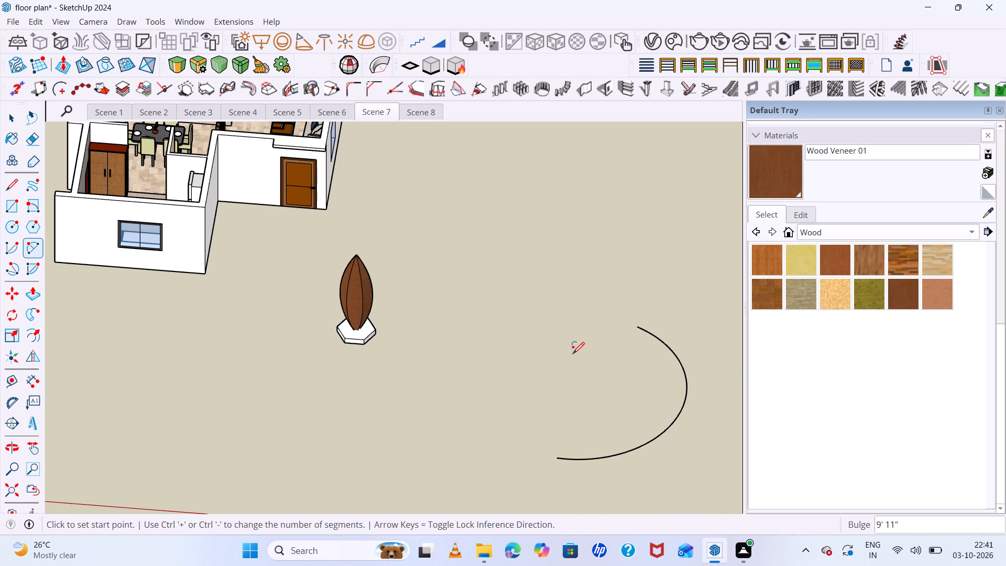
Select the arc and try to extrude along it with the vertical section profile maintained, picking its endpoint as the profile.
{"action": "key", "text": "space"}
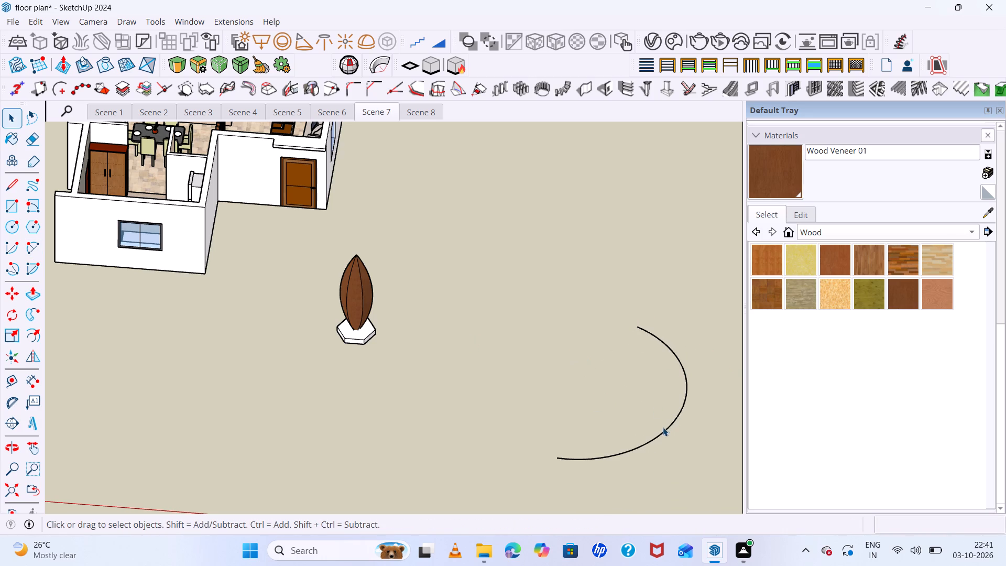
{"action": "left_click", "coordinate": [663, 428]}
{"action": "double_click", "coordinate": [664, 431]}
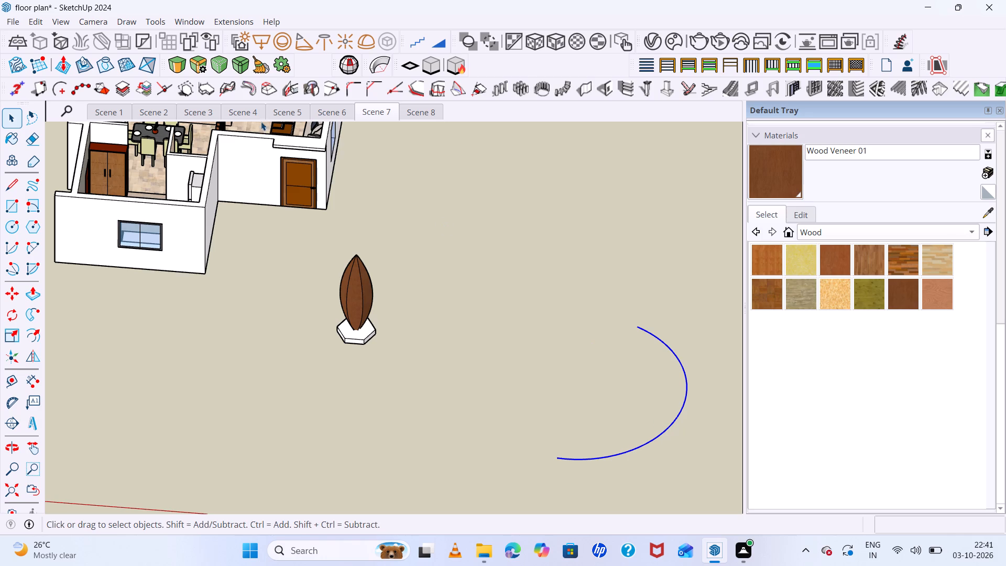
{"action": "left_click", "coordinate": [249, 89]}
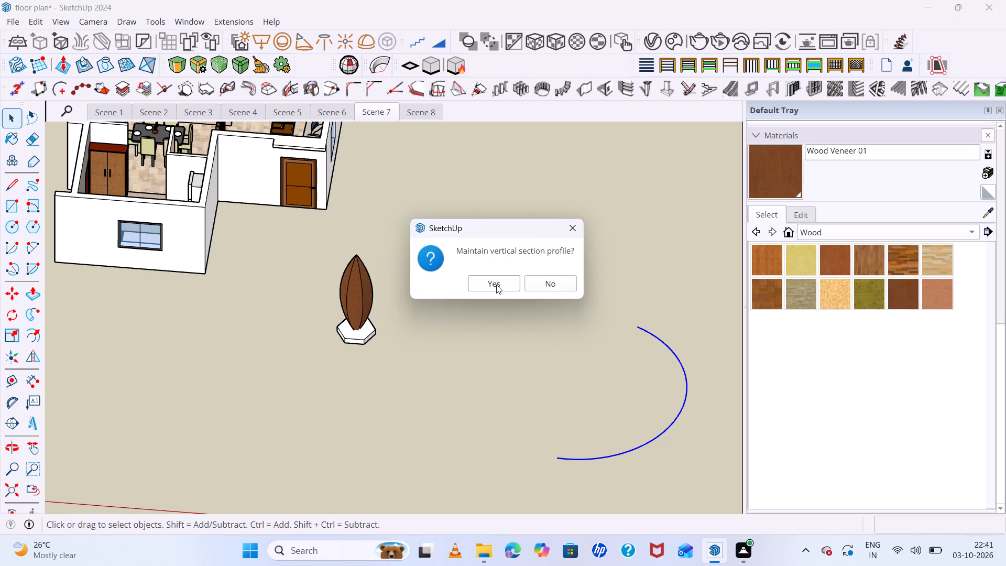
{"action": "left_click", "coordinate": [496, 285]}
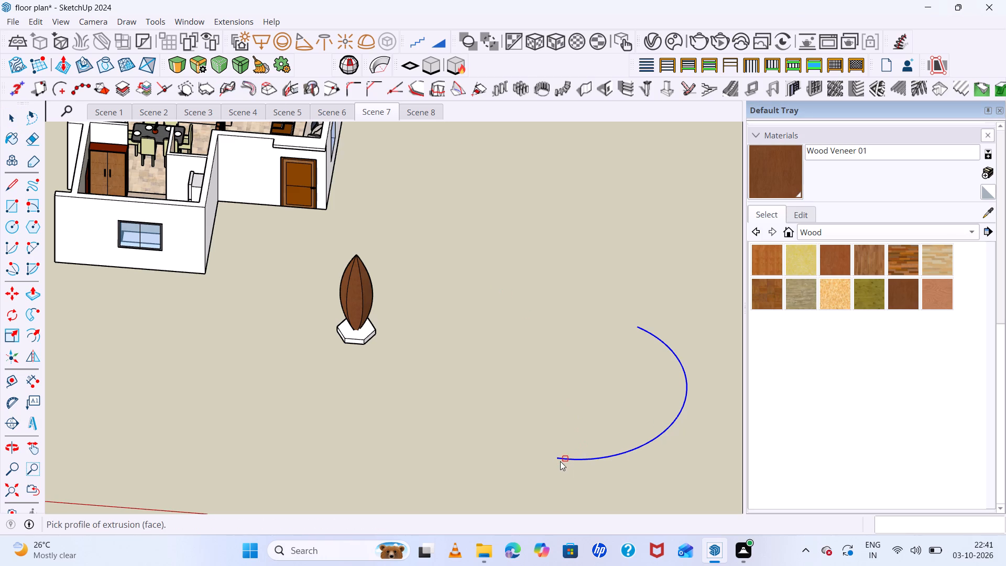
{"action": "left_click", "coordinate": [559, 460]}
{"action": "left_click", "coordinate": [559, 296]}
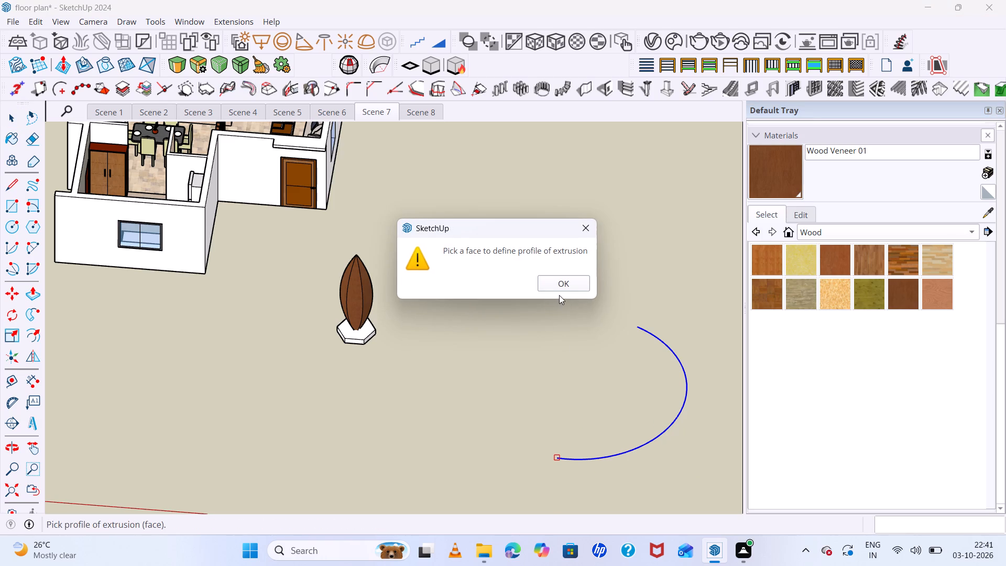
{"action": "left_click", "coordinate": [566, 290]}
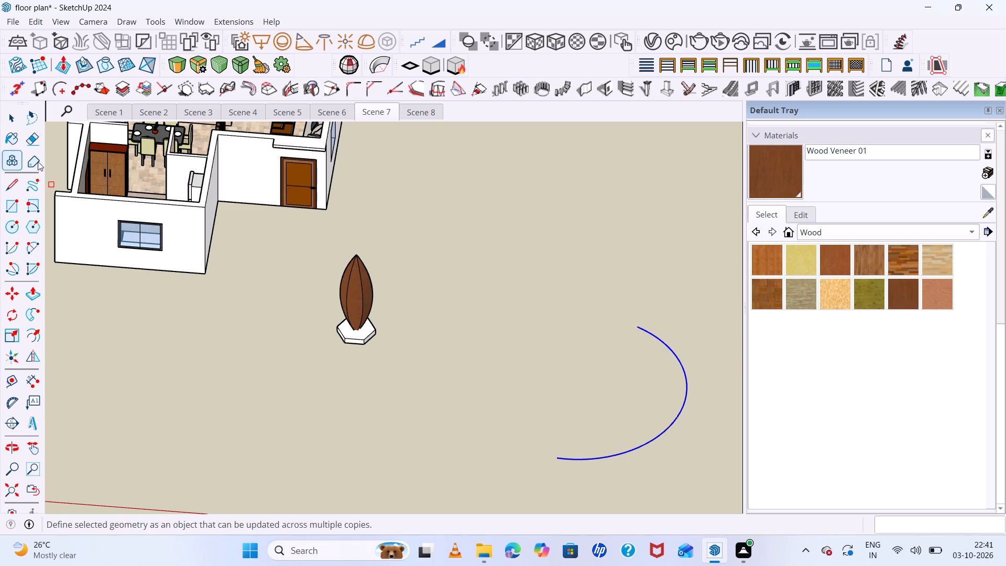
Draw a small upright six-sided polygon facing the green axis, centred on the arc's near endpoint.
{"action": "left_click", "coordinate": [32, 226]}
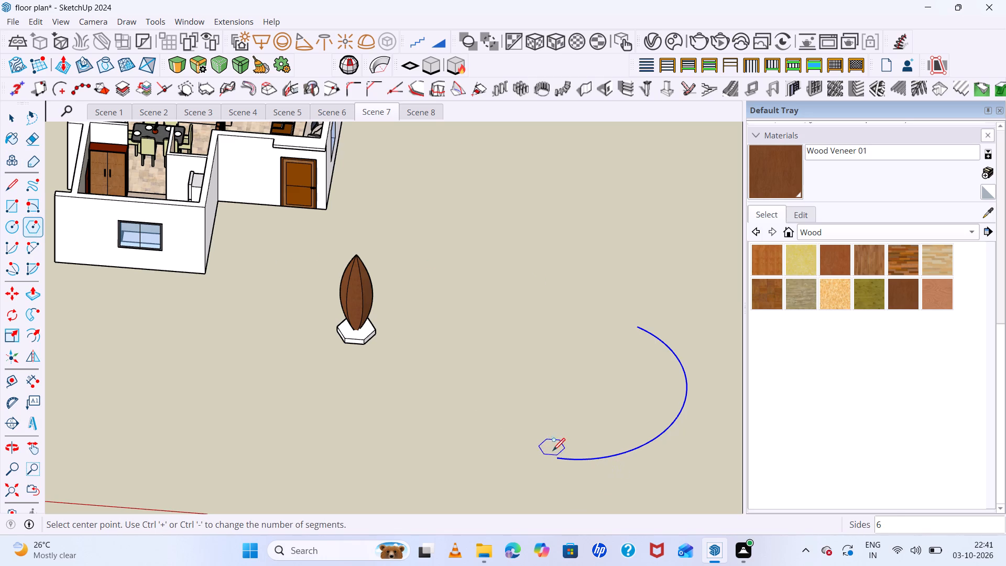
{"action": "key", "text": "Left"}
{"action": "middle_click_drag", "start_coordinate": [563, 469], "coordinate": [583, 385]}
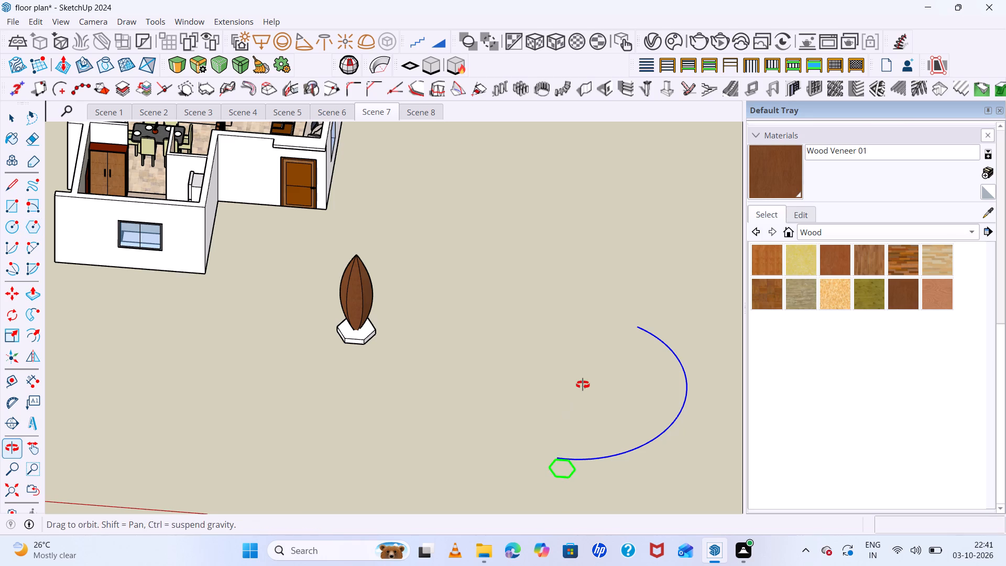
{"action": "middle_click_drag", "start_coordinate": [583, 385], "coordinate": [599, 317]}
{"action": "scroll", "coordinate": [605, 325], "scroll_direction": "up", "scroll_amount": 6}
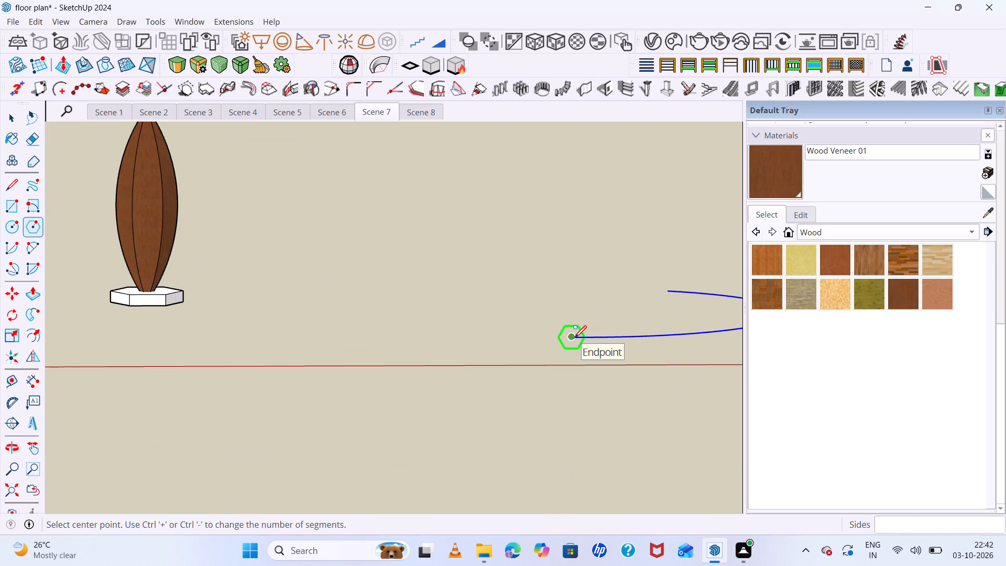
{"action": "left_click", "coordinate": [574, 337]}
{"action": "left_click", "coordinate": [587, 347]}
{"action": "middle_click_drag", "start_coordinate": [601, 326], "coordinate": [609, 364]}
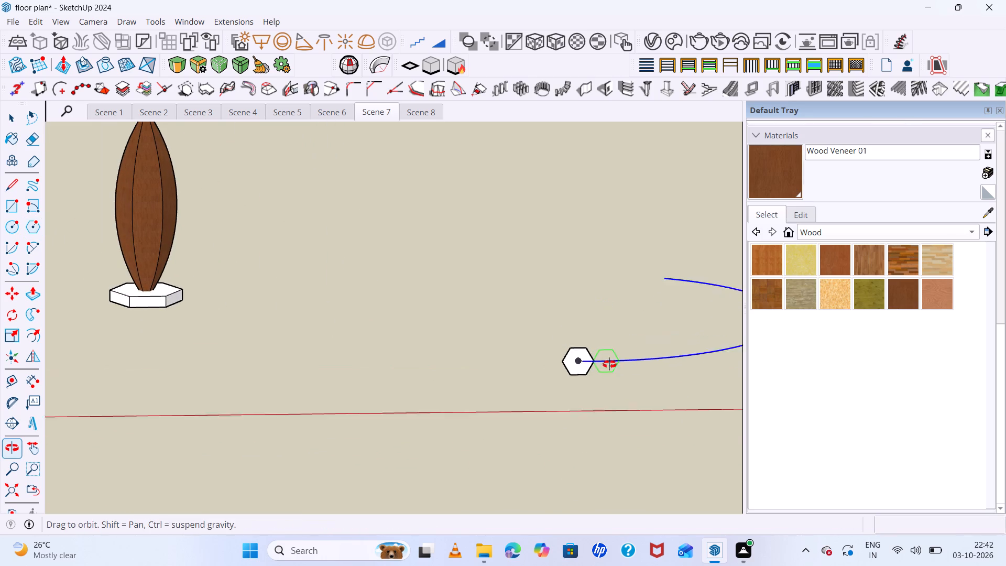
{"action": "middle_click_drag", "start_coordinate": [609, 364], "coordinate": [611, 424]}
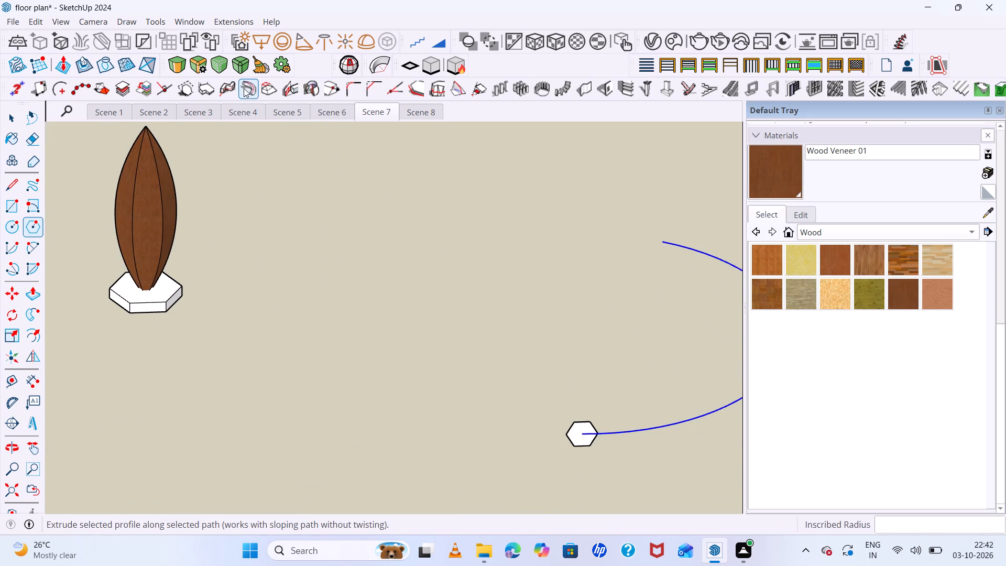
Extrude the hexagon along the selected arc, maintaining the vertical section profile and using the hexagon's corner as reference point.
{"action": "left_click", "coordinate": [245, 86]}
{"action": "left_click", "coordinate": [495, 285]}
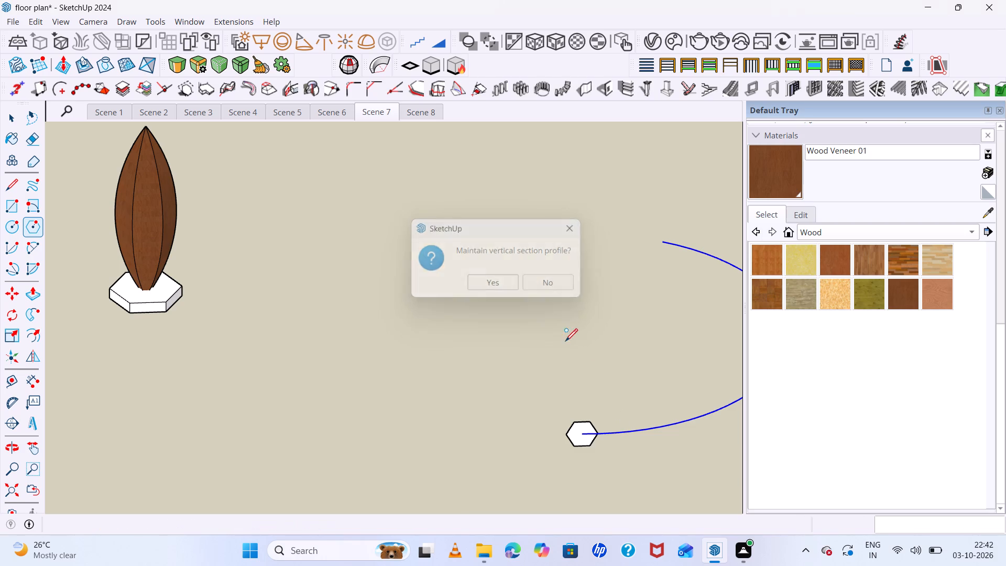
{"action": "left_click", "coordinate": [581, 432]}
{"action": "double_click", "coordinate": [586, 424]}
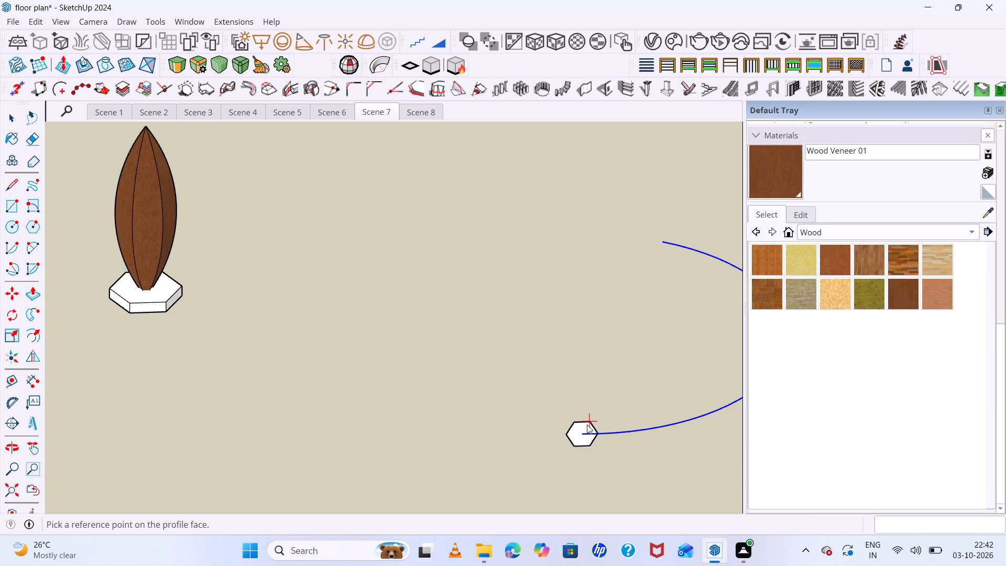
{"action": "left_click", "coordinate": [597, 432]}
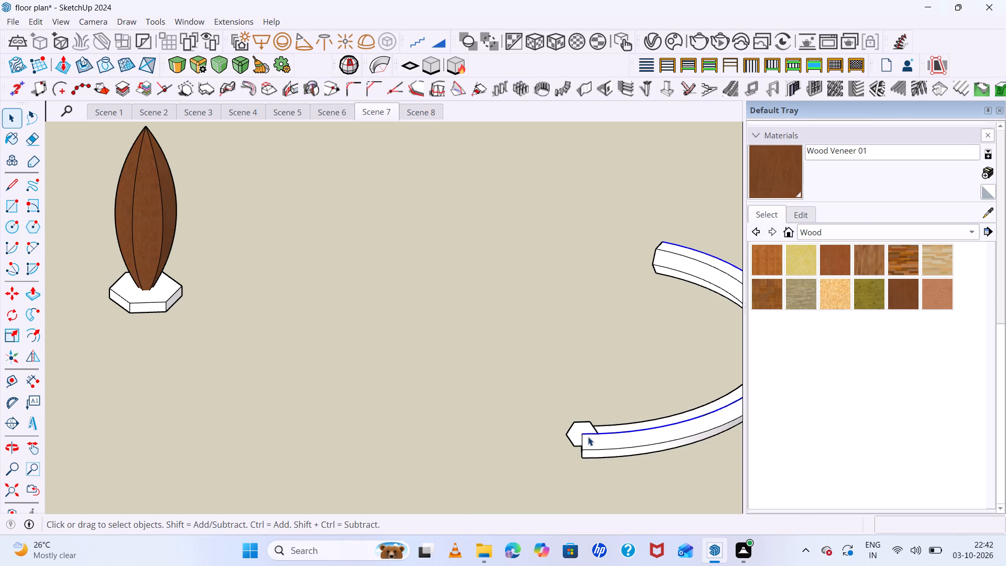
Examine both ends of the curved hexagonal extrusion and its alignment with the arc from several sides and distances.
{"action": "scroll", "coordinate": [566, 399], "scroll_direction": "down", "scroll_amount": 5}
{"action": "middle_click_drag", "start_coordinate": [566, 405], "coordinate": [639, 440]}
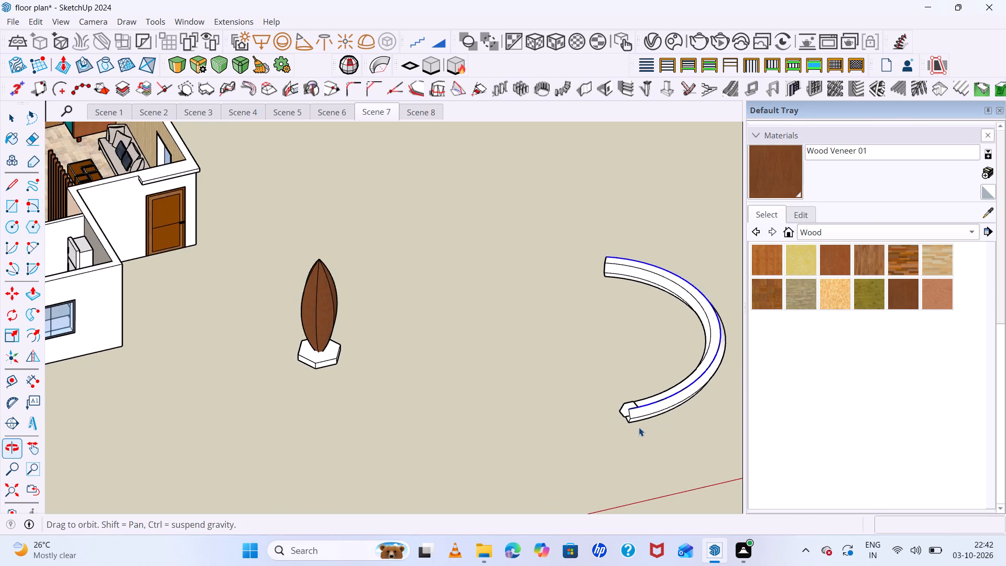
{"action": "scroll", "coordinate": [637, 420], "scroll_direction": "up", "scroll_amount": 11}
{"action": "middle_click_drag", "start_coordinate": [637, 432], "coordinate": [660, 374]}
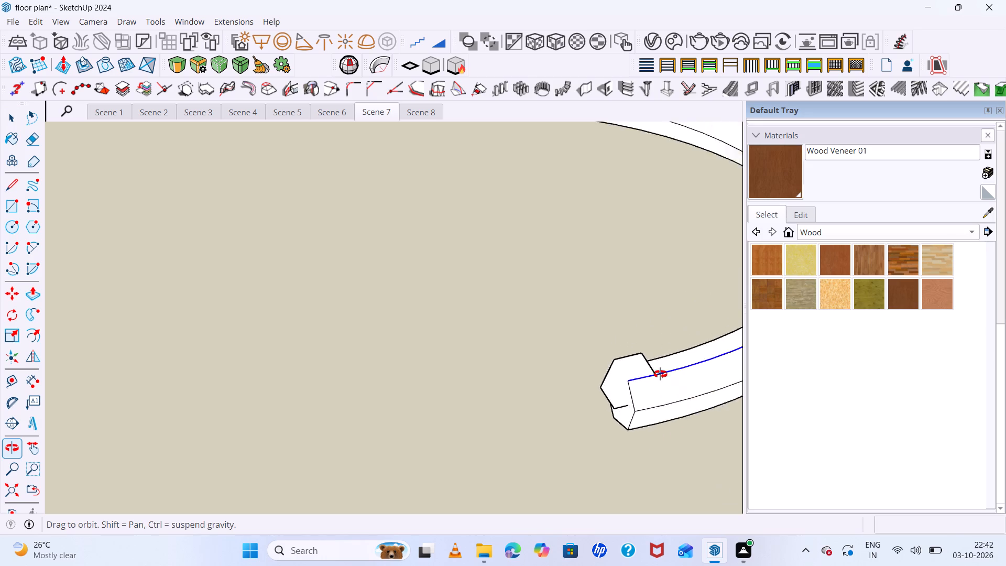
{"action": "middle_click_drag", "start_coordinate": [660, 374], "coordinate": [528, 323]}
{"action": "scroll", "coordinate": [528, 323], "scroll_direction": "up", "scroll_amount": 1}
{"action": "scroll", "coordinate": [525, 318], "scroll_direction": "down", "scroll_amount": 13}
{"action": "middle_click_drag", "start_coordinate": [716, 329], "coordinate": [583, 293]}
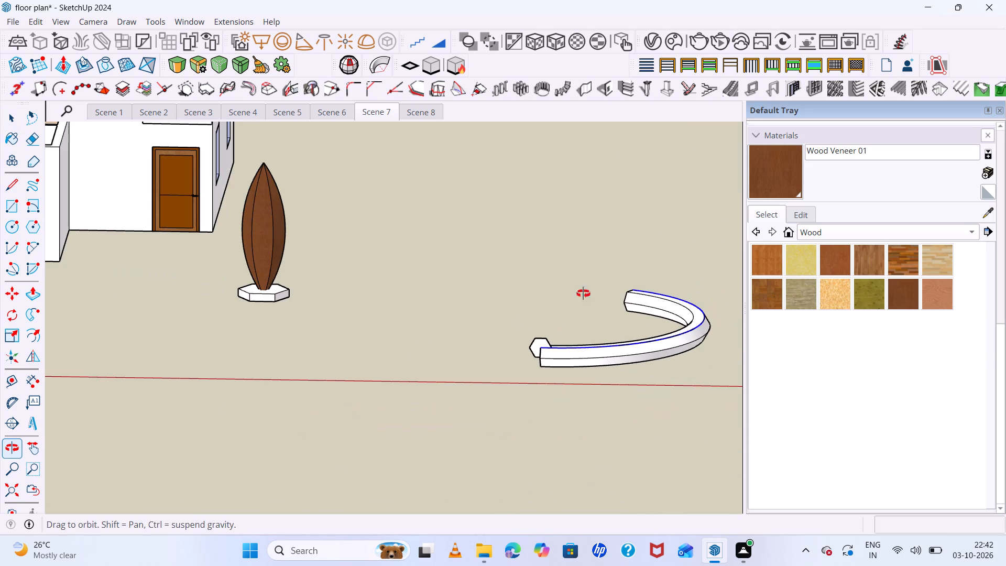
{"action": "middle_click_drag", "start_coordinate": [583, 293], "coordinate": [134, 404]}
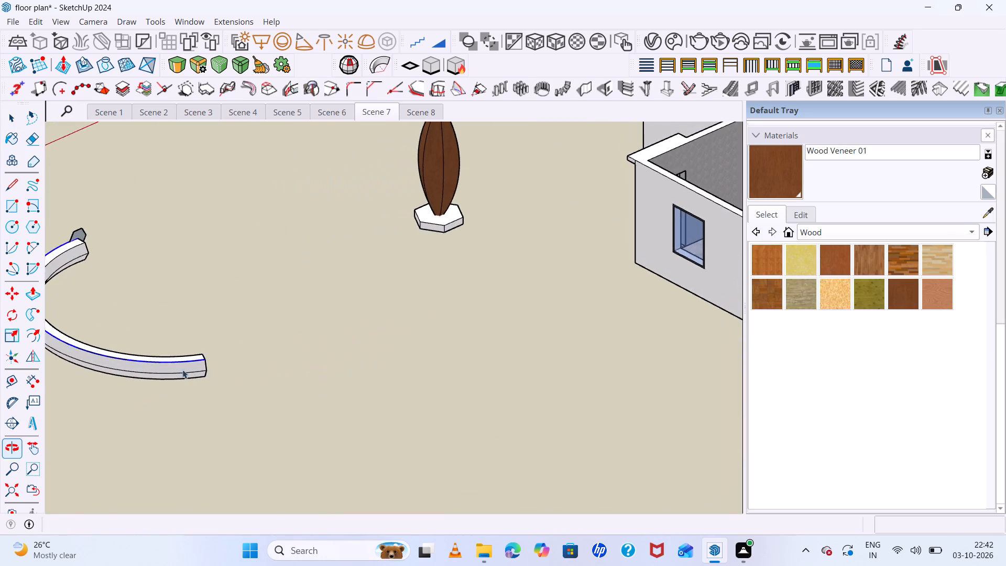
{"action": "scroll", "coordinate": [190, 364], "scroll_direction": "up", "scroll_amount": 6}
{"action": "middle_click_drag", "start_coordinate": [269, 380], "coordinate": [581, 453]}
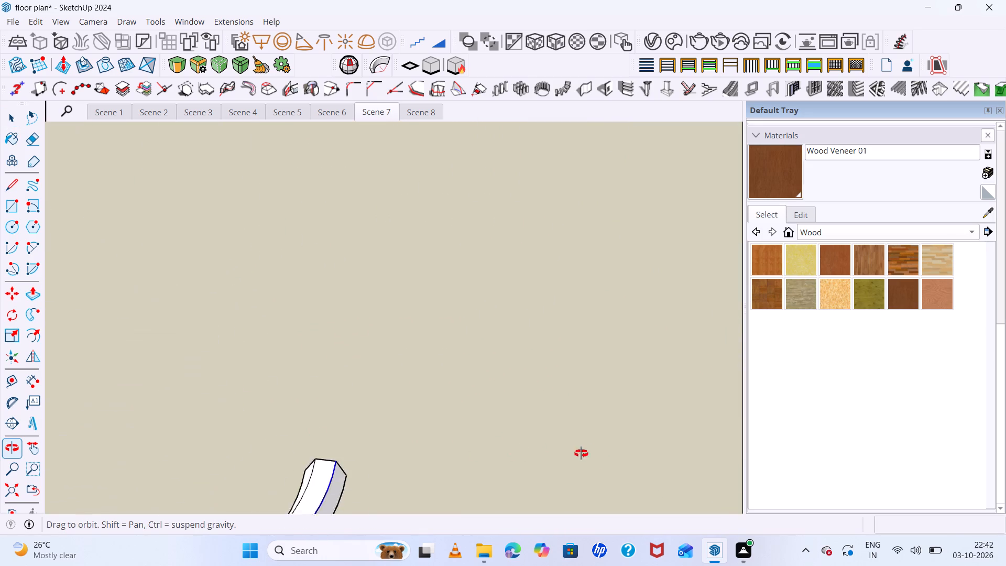
{"action": "middle_click_drag", "start_coordinate": [581, 453], "coordinate": [591, 450]}
{"action": "scroll", "coordinate": [593, 436], "scroll_direction": "up", "scroll_amount": 1}
{"action": "scroll", "coordinate": [576, 380], "scroll_direction": "down", "scroll_amount": 20}
{"action": "middle_click_drag", "start_coordinate": [462, 445], "coordinate": [626, 488]}
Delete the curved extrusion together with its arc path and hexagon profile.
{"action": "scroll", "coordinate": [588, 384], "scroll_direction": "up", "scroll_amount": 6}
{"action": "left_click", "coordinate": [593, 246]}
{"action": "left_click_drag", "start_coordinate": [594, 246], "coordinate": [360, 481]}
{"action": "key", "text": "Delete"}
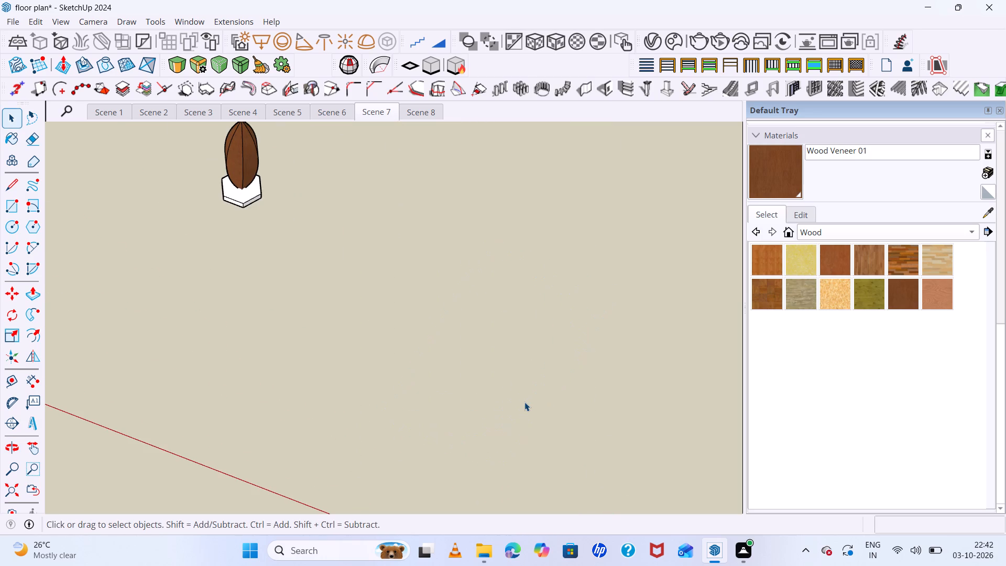
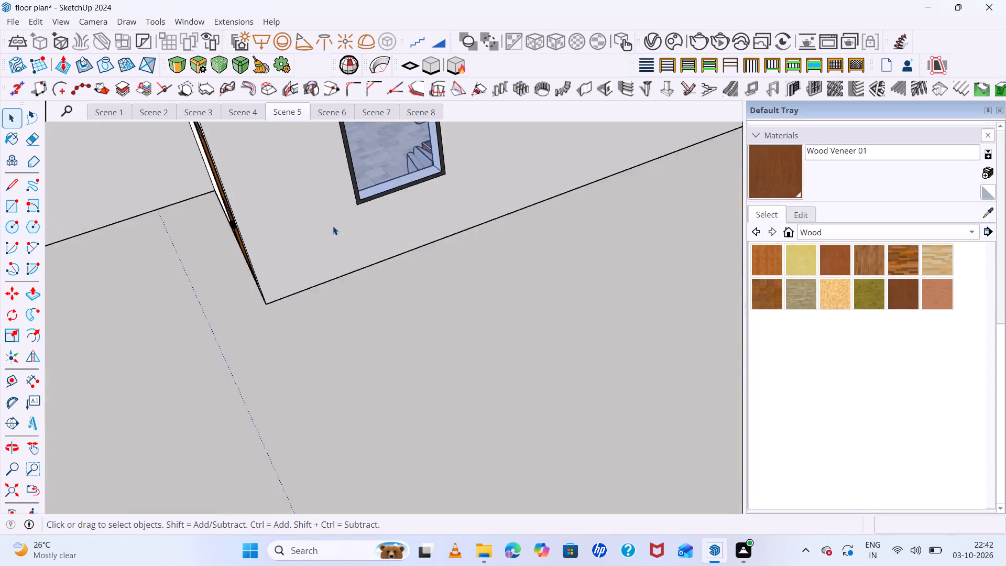
Bring the whole house back into view and switch the model to the saved view Scene 8.
{"action": "scroll", "coordinate": [333, 226], "scroll_direction": "down", "scroll_amount": 7}
{"action": "scroll", "coordinate": [374, 244], "scroll_direction": "down", "scroll_amount": 13}
{"action": "middle_click_drag", "start_coordinate": [418, 290], "coordinate": [580, 351]}
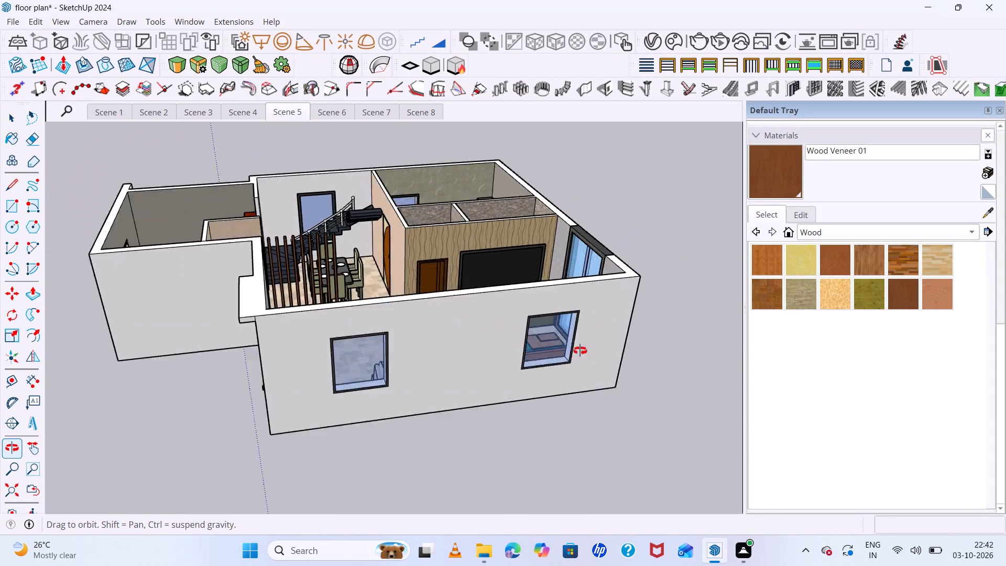
{"action": "middle_click_drag", "start_coordinate": [580, 351], "coordinate": [630, 358]}
{"action": "left_click", "coordinate": [421, 117]}
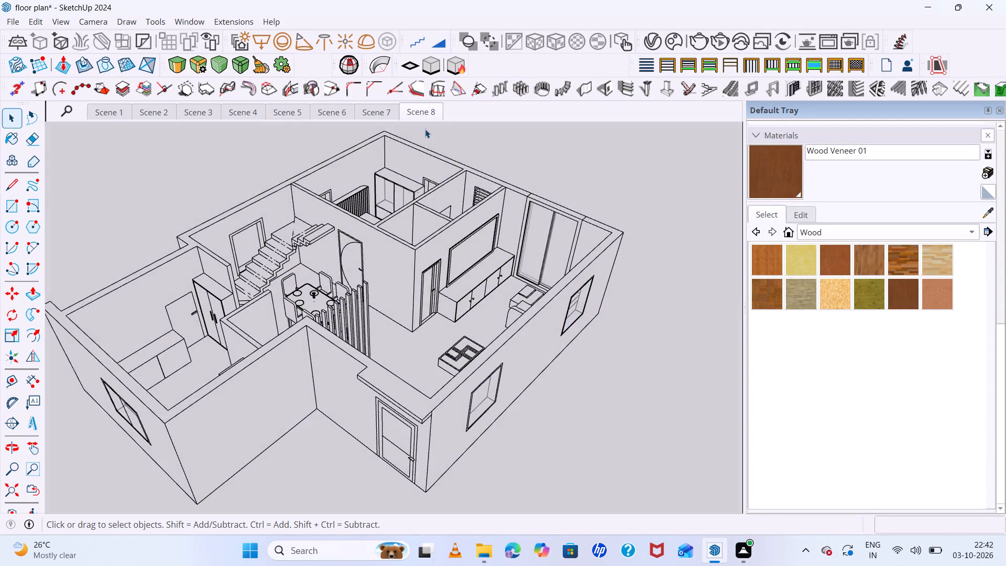
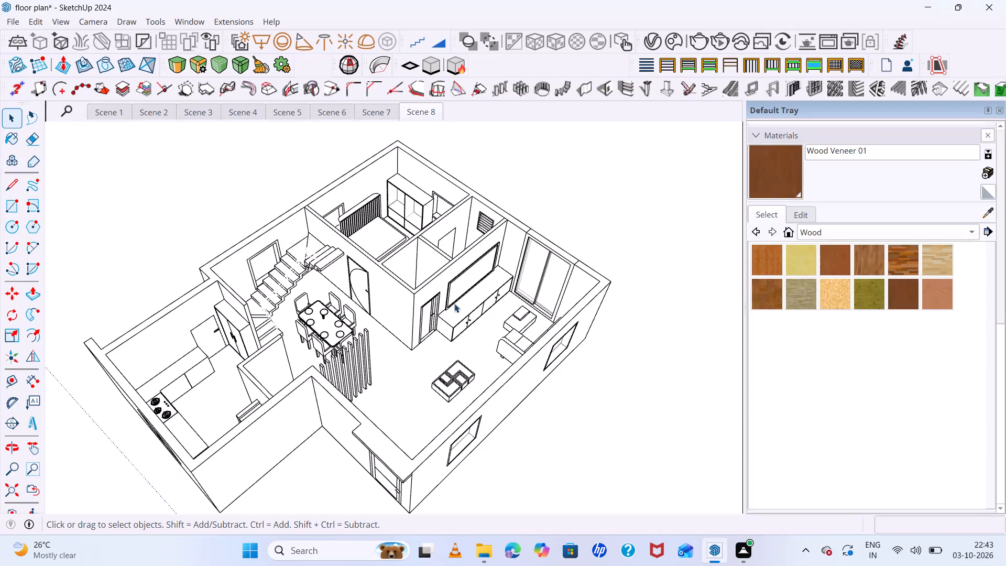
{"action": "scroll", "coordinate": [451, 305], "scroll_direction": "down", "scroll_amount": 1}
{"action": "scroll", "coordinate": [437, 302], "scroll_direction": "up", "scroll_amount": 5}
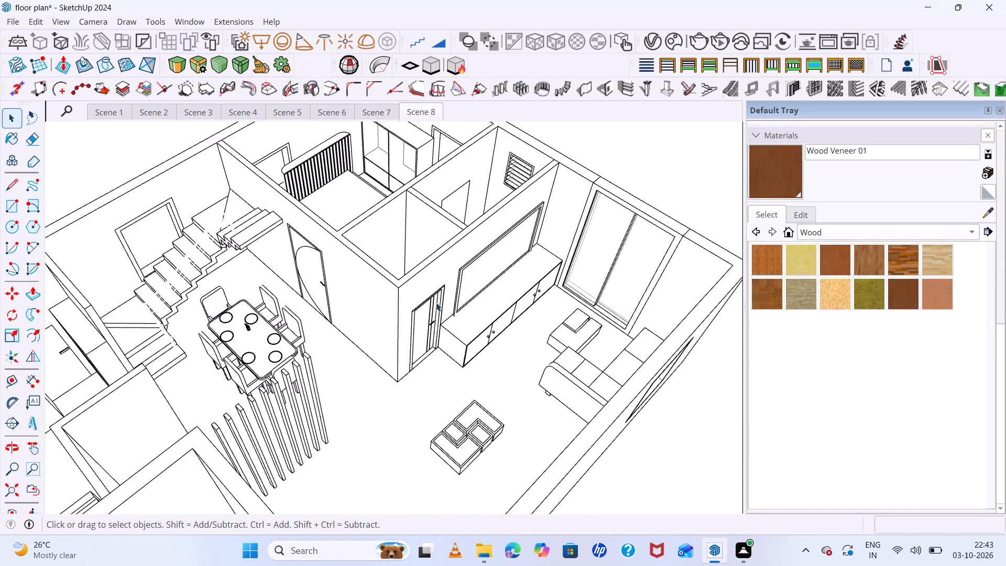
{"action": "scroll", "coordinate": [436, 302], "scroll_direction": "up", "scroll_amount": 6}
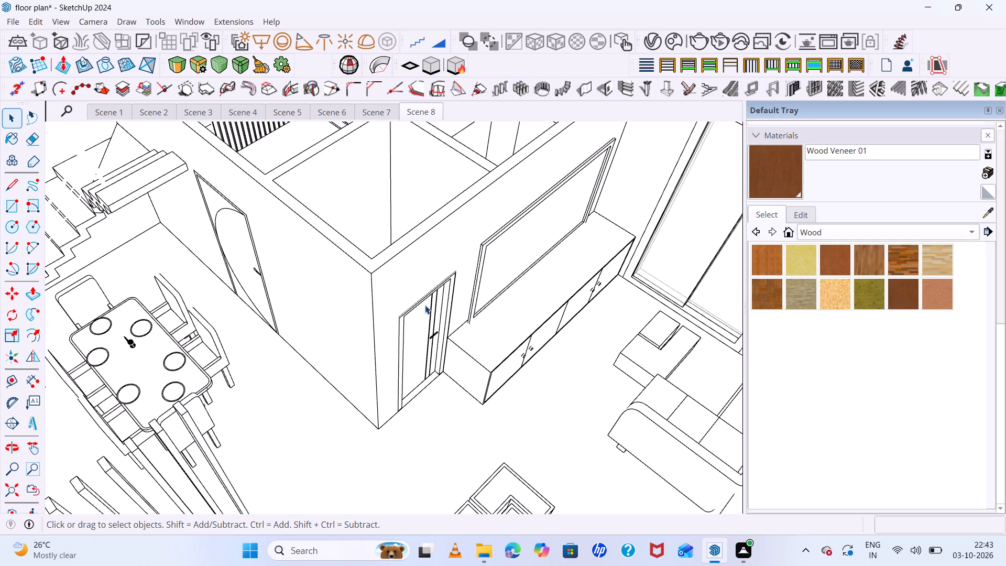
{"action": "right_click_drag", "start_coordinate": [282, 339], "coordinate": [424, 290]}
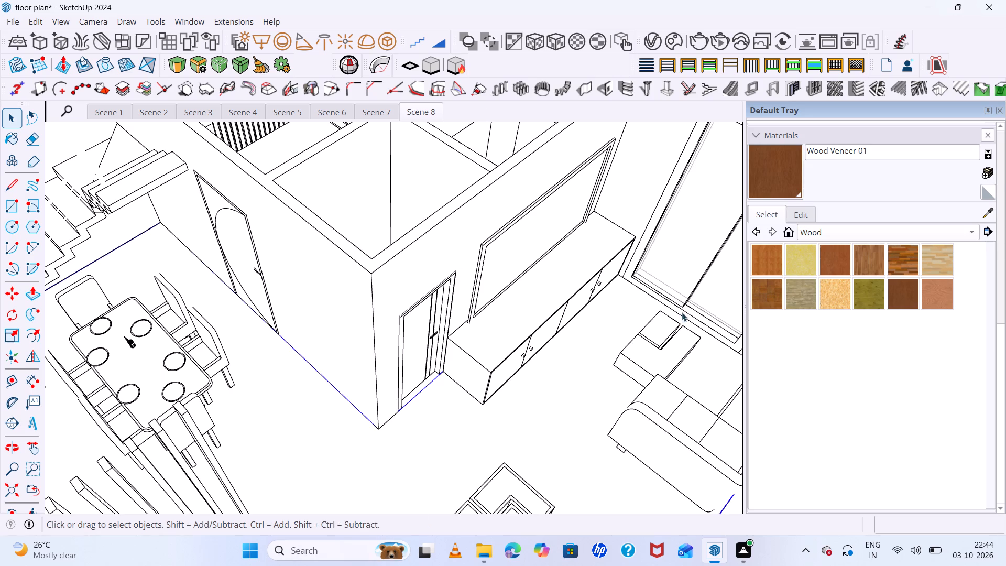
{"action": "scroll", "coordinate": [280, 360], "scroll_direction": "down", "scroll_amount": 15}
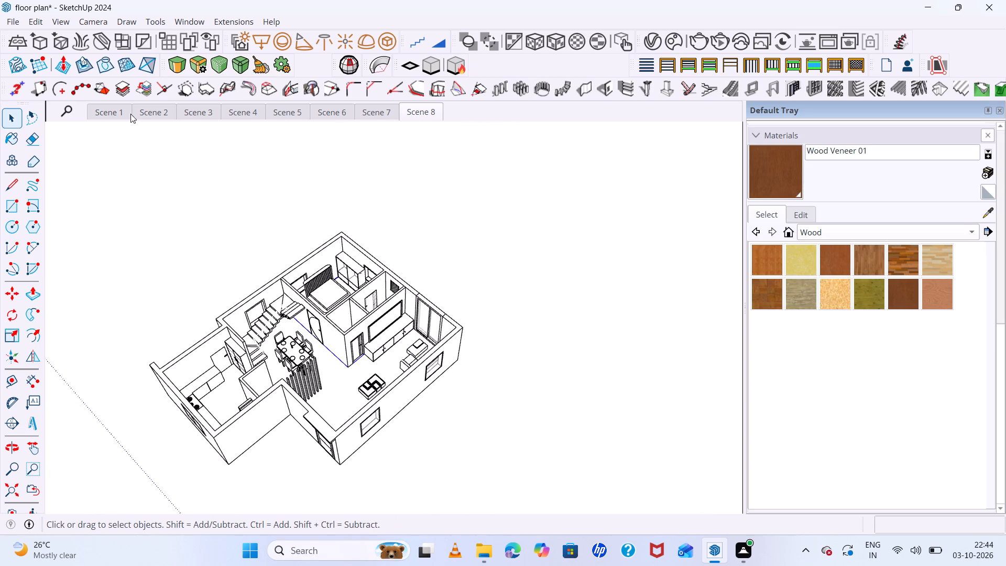
Switch to the saved view Scene 1 and look over the whole furnished house from above.
{"action": "left_click", "coordinate": [102, 114]}
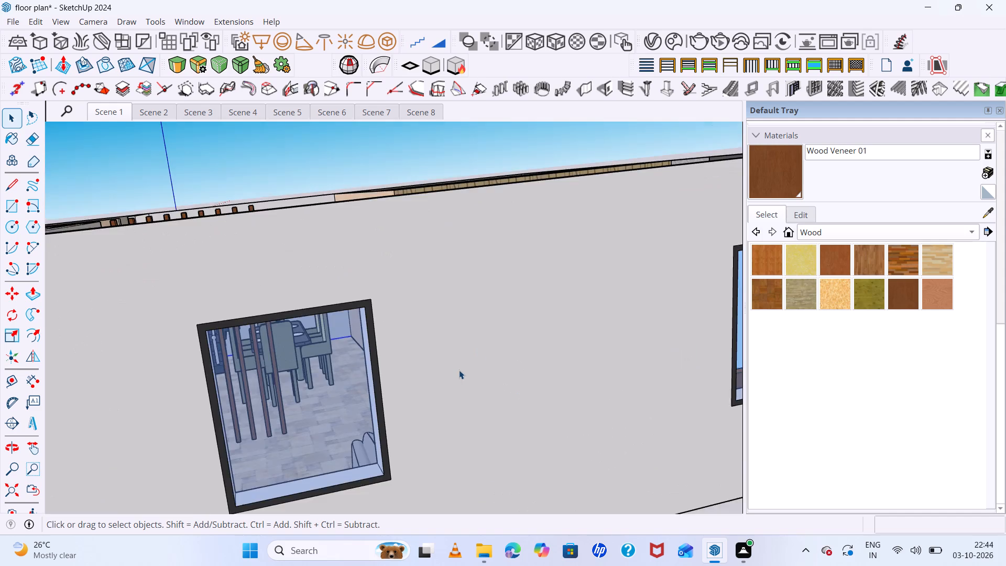
{"action": "middle_click", "coordinate": [459, 370]}
{"action": "scroll", "coordinate": [457, 364], "scroll_direction": "down", "scroll_amount": 6}
{"action": "scroll", "coordinate": [475, 322], "scroll_direction": "down", "scroll_amount": 7}
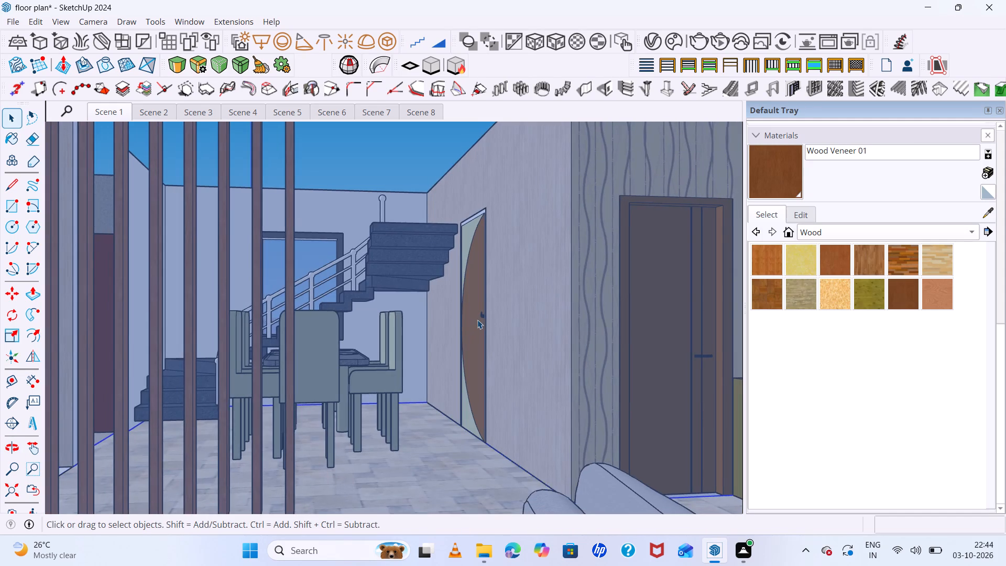
{"action": "scroll", "coordinate": [477, 320], "scroll_direction": "down", "scroll_amount": 3}
{"action": "scroll", "coordinate": [499, 389], "scroll_direction": "down", "scroll_amount": 20}
{"action": "scroll", "coordinate": [499, 389], "scroll_direction": "down", "scroll_amount": 6}
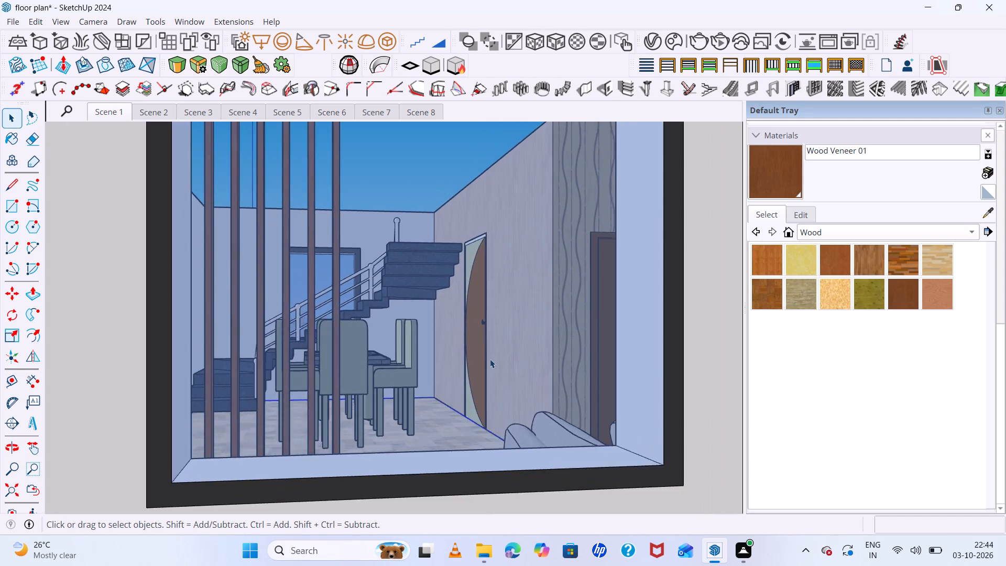
{"action": "scroll", "coordinate": [490, 359], "scroll_direction": "down", "scroll_amount": 20}
{"action": "scroll", "coordinate": [490, 359], "scroll_direction": "down", "scroll_amount": 15}
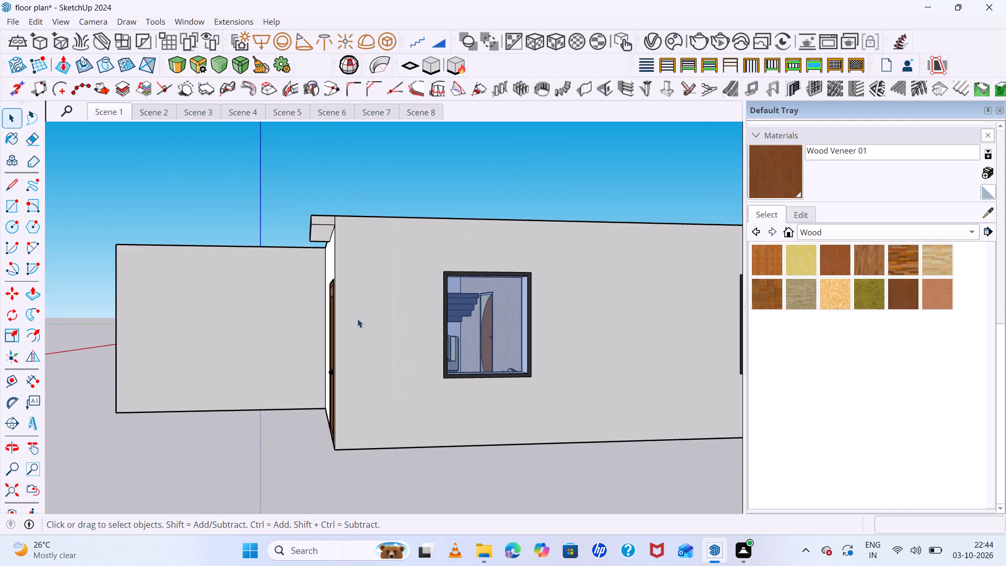
{"action": "middle_click_drag", "start_coordinate": [358, 319], "coordinate": [523, 564]}
{"action": "scroll", "coordinate": [532, 539], "scroll_direction": "up", "scroll_amount": 1}
{"action": "middle_click_drag", "start_coordinate": [442, 299], "coordinate": [480, 368]}
{"action": "scroll", "coordinate": [459, 318], "scroll_direction": "down", "scroll_amount": 4}
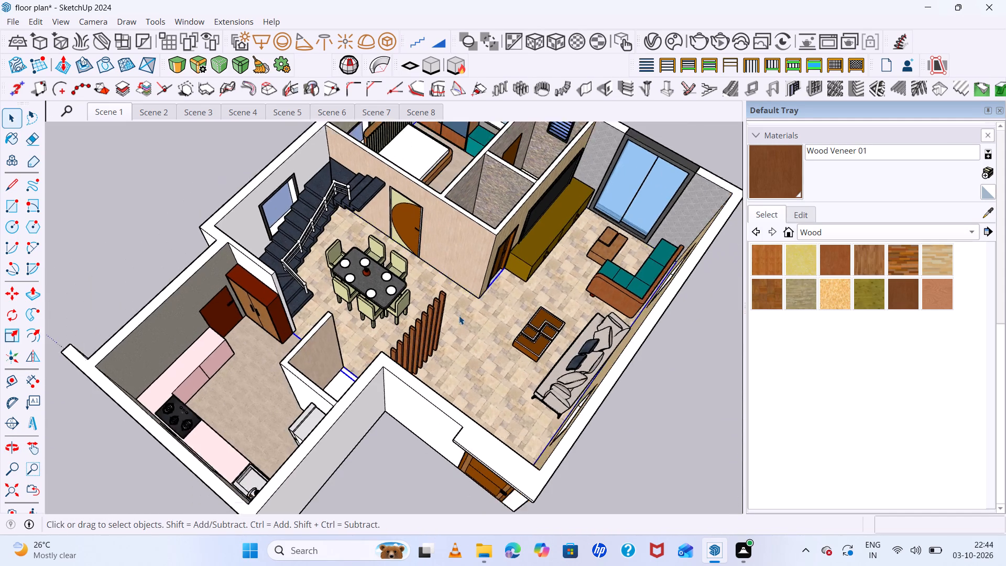
{"action": "scroll", "coordinate": [459, 315], "scroll_direction": "down", "scroll_amount": 6}
{"action": "middle_click_drag", "start_coordinate": [474, 332], "coordinate": [570, 305]}
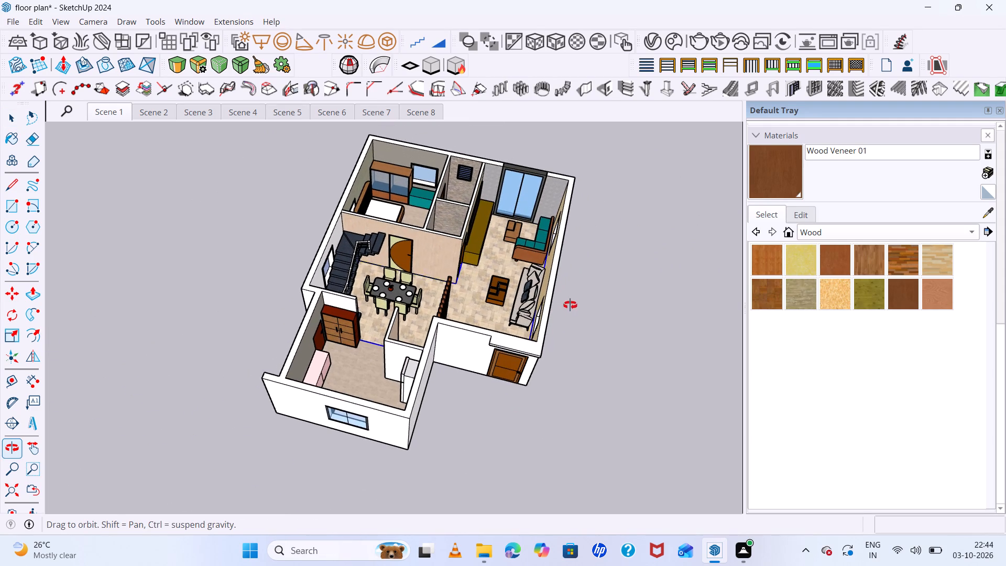
{"action": "middle_click_drag", "start_coordinate": [570, 305], "coordinate": [569, 306]}
{"action": "scroll", "coordinate": [265, 352], "scroll_direction": "up", "scroll_amount": 4}
{"action": "middle_click_drag", "start_coordinate": [286, 341], "coordinate": [349, 342]}
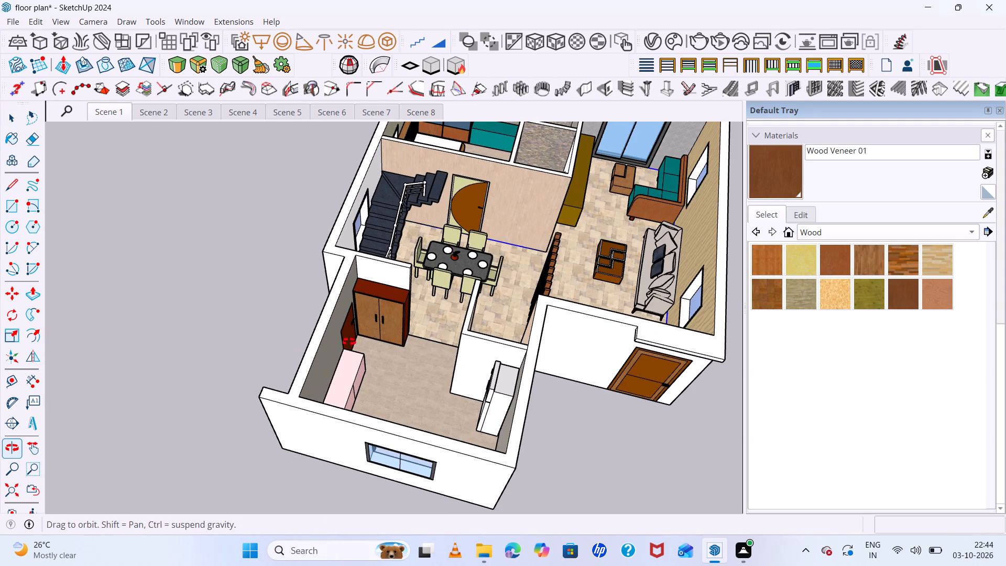
{"action": "middle_click_drag", "start_coordinate": [349, 342], "coordinate": [351, 341]}
{"action": "scroll", "coordinate": [355, 324], "scroll_direction": "down", "scroll_amount": 12}
{"action": "scroll", "coordinate": [443, 176], "scroll_direction": "up", "scroll_amount": 5}
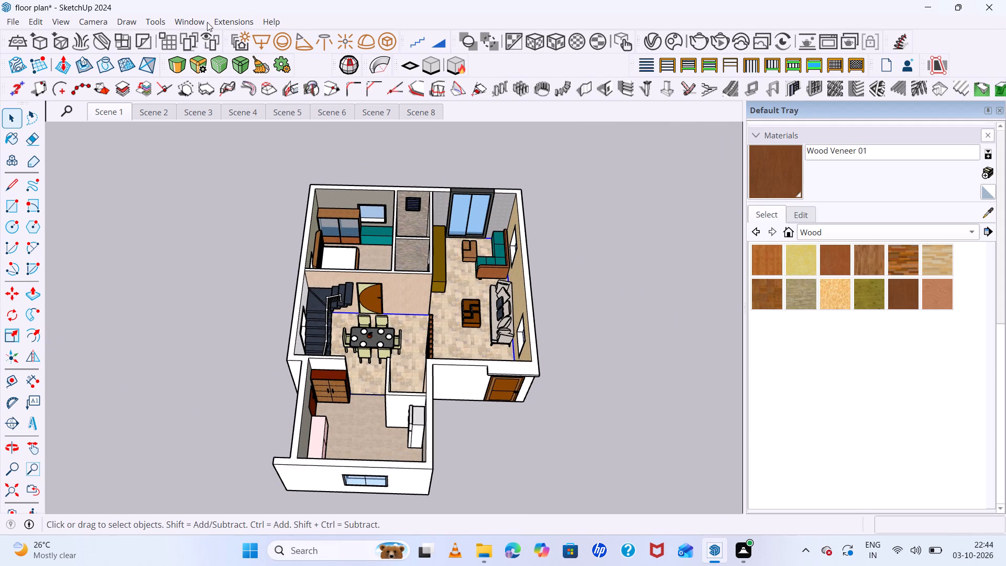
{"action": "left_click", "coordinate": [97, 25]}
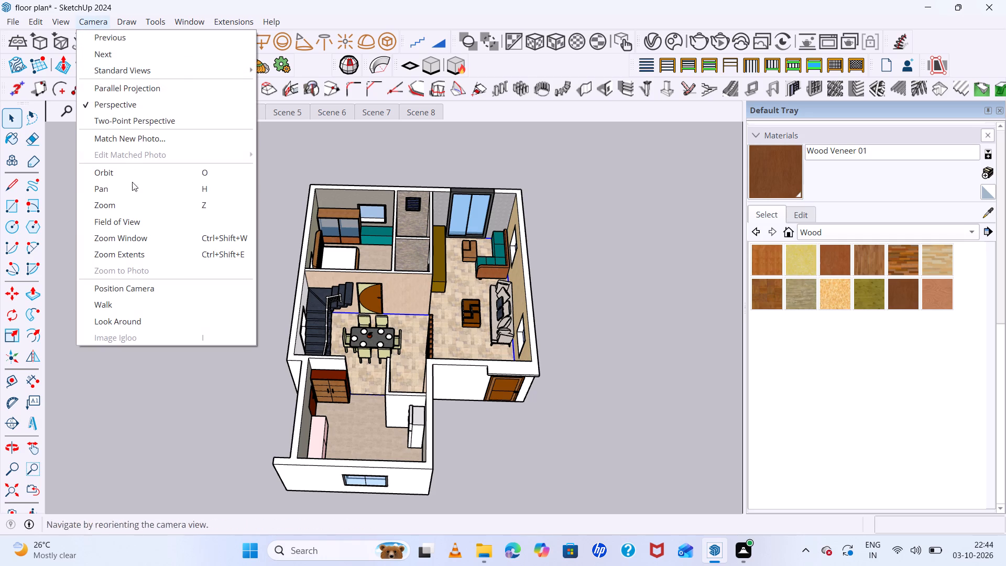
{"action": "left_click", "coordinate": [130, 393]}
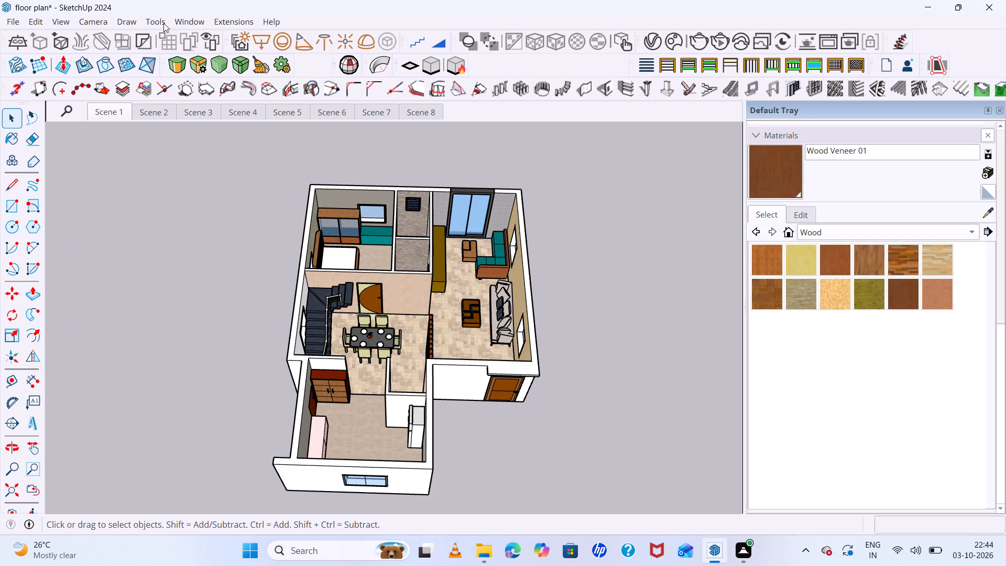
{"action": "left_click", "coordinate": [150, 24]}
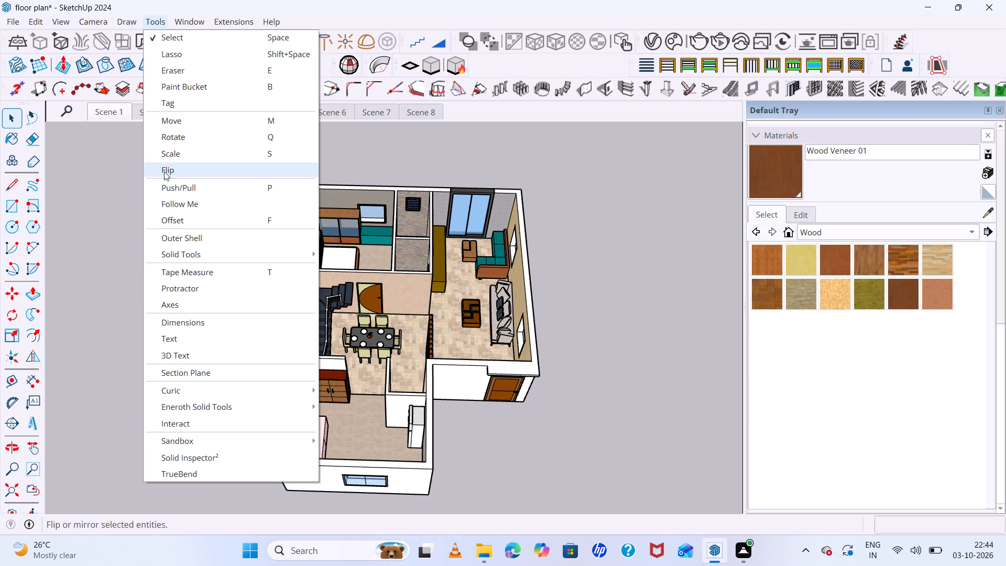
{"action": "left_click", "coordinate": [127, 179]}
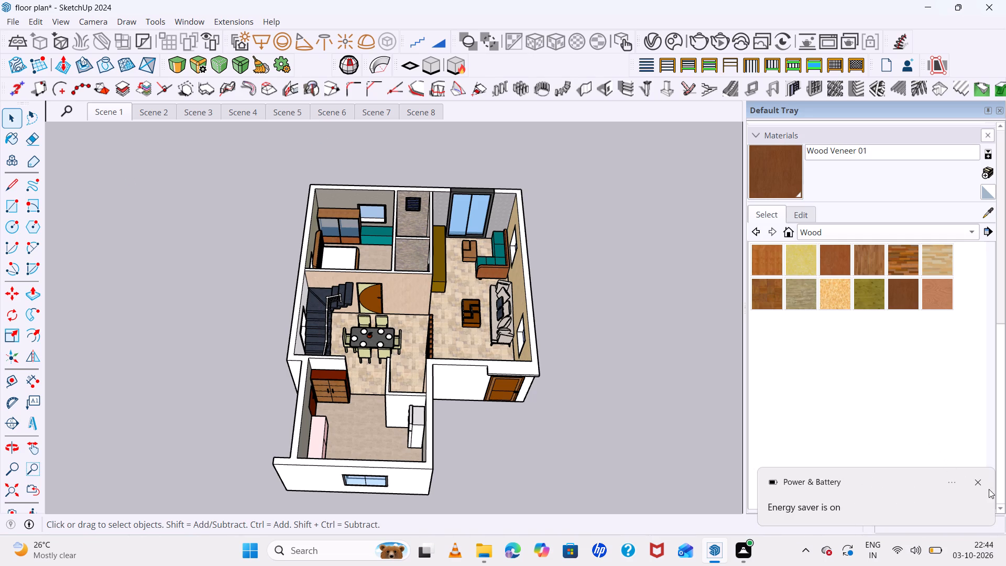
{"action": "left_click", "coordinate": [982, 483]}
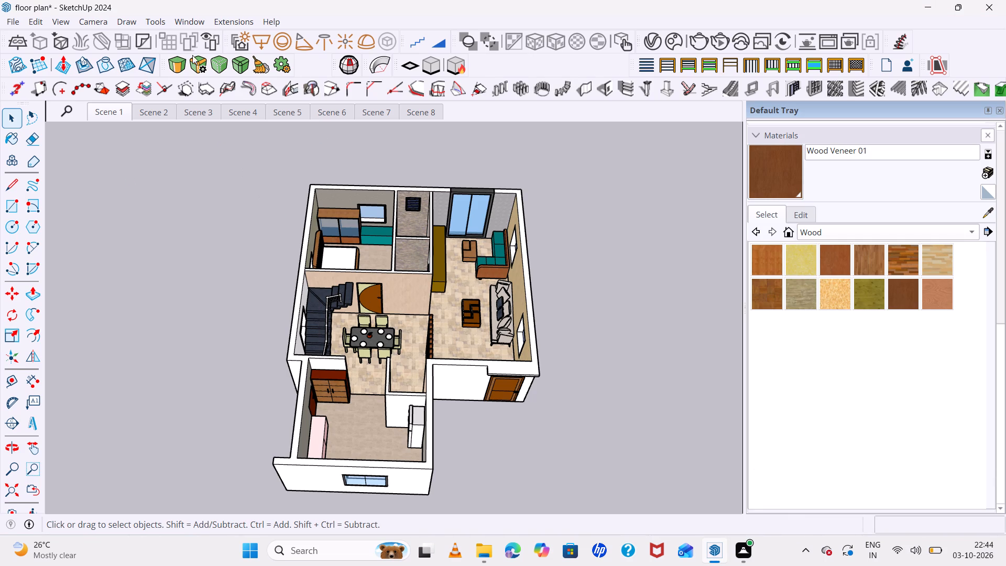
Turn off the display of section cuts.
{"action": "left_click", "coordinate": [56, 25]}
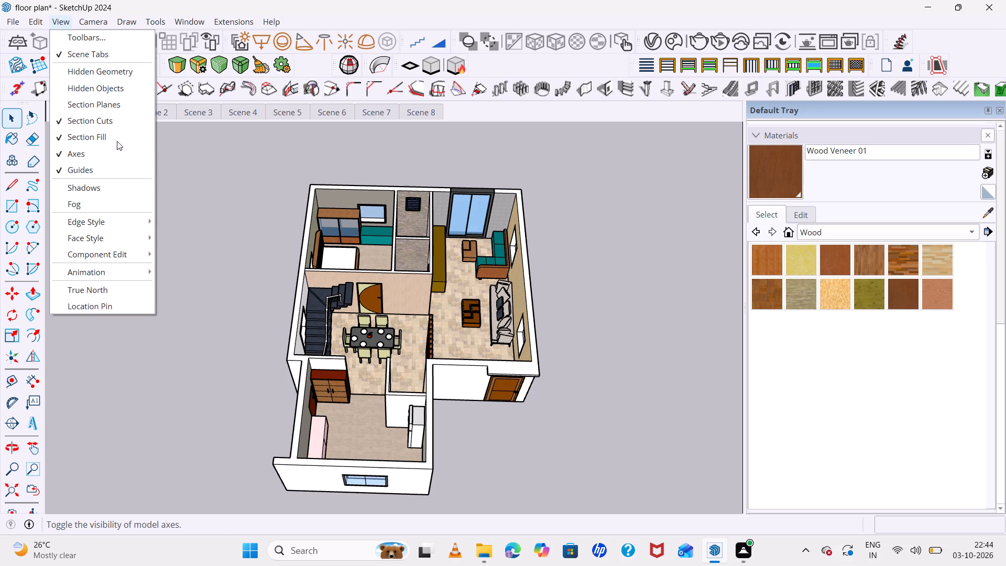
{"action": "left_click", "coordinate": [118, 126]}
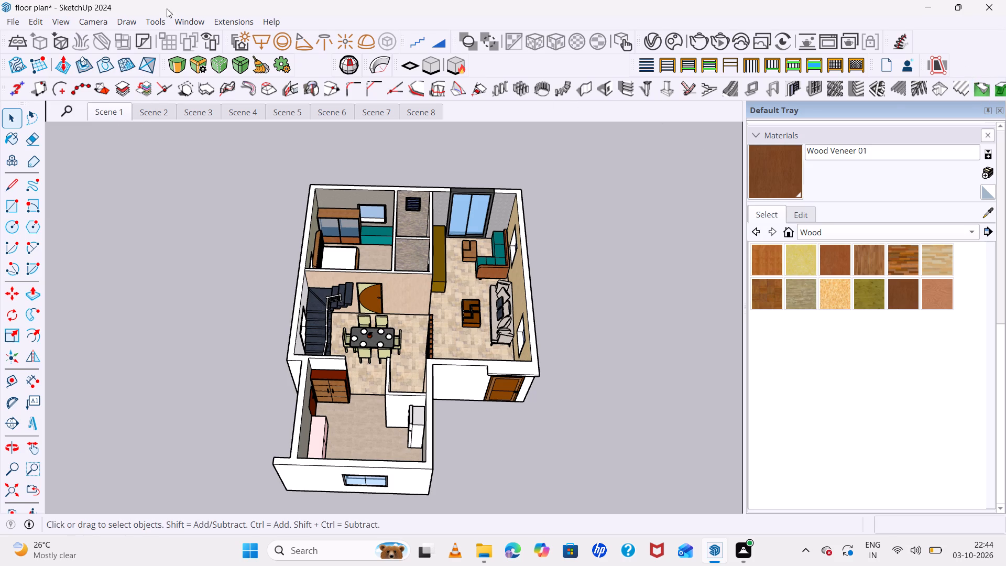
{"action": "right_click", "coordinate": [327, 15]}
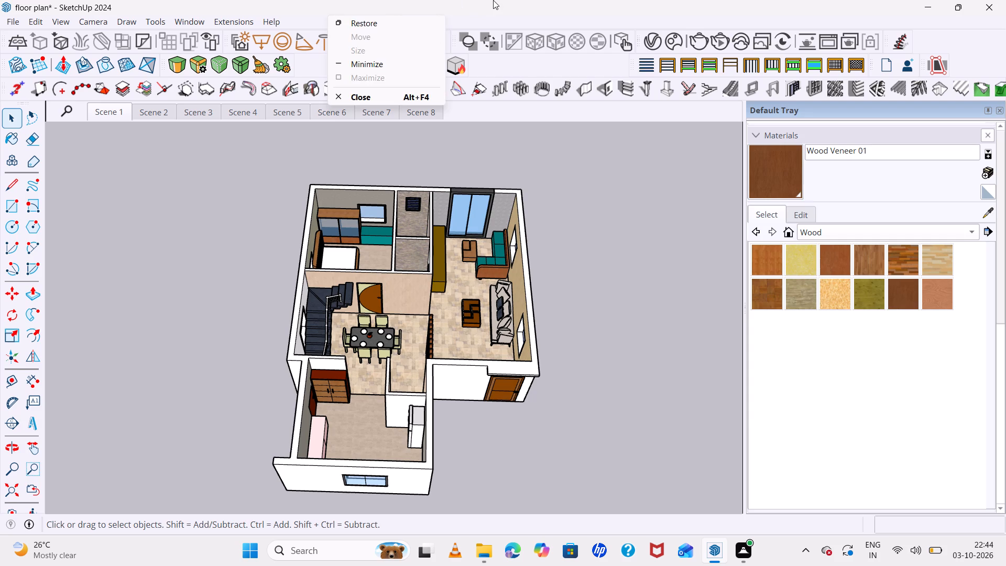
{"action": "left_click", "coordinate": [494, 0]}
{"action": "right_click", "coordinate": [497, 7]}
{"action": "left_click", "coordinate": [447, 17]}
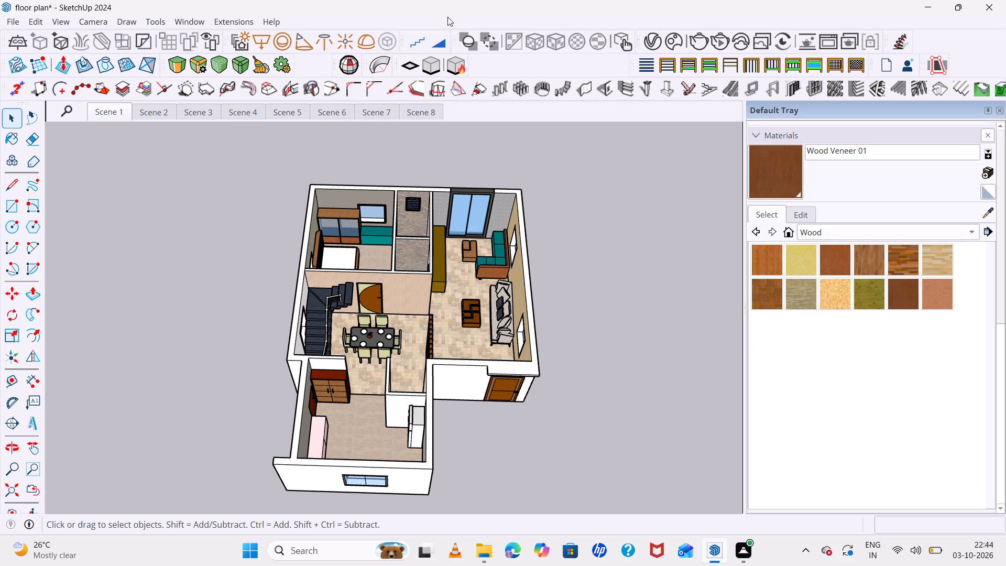
Hide the 1001bit pro toolbar.
{"action": "right_click", "coordinate": [538, 66]}
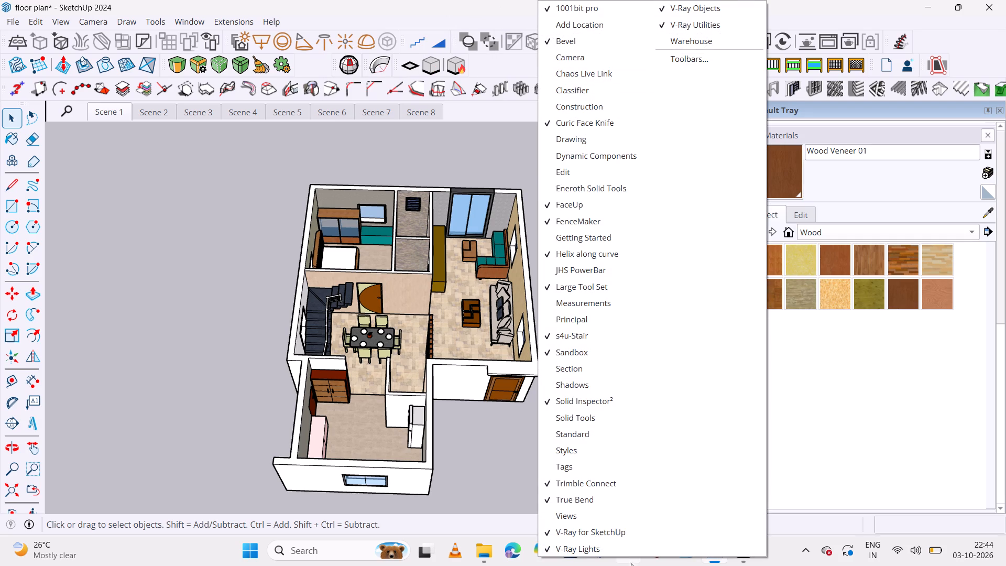
{"action": "left_click", "coordinate": [554, 4]}
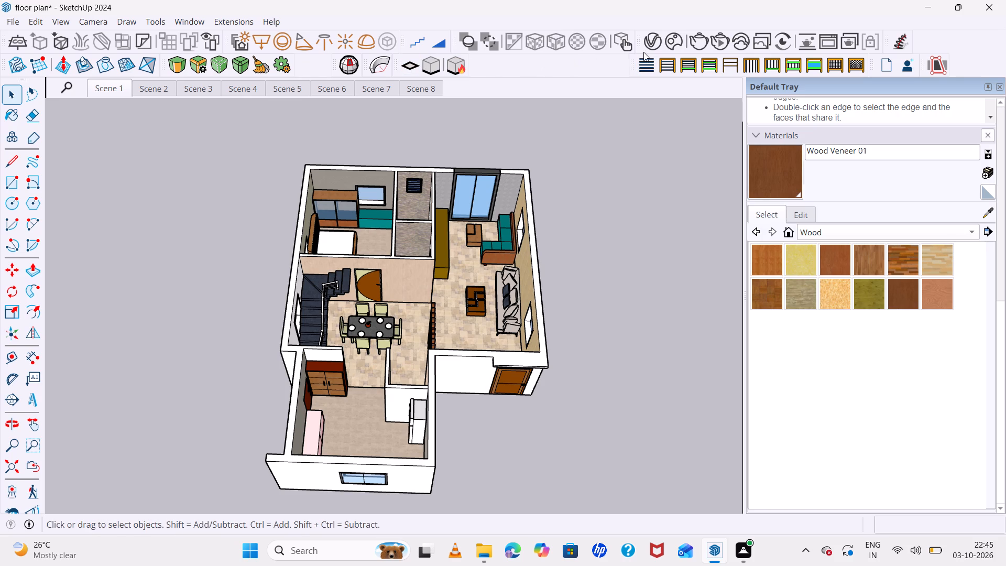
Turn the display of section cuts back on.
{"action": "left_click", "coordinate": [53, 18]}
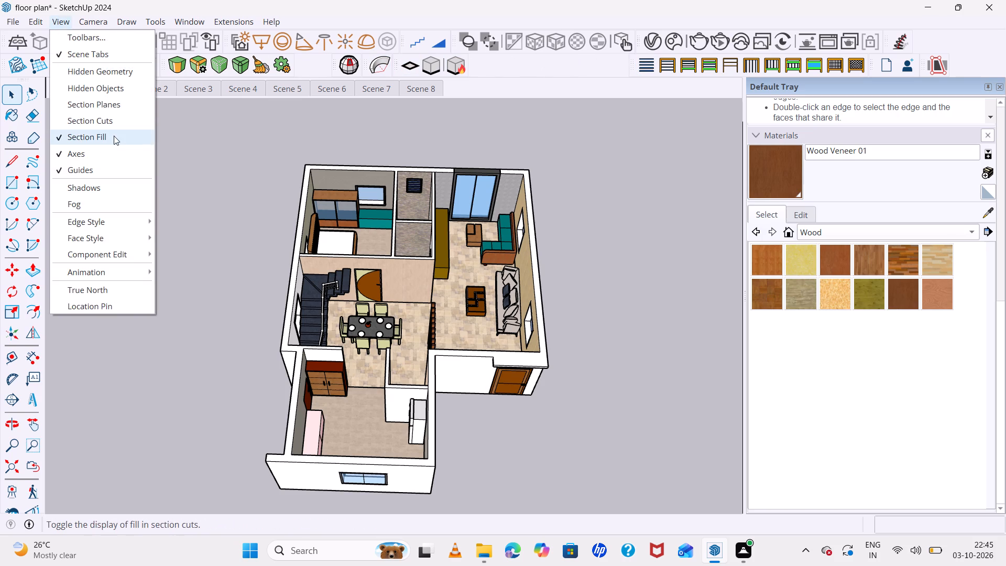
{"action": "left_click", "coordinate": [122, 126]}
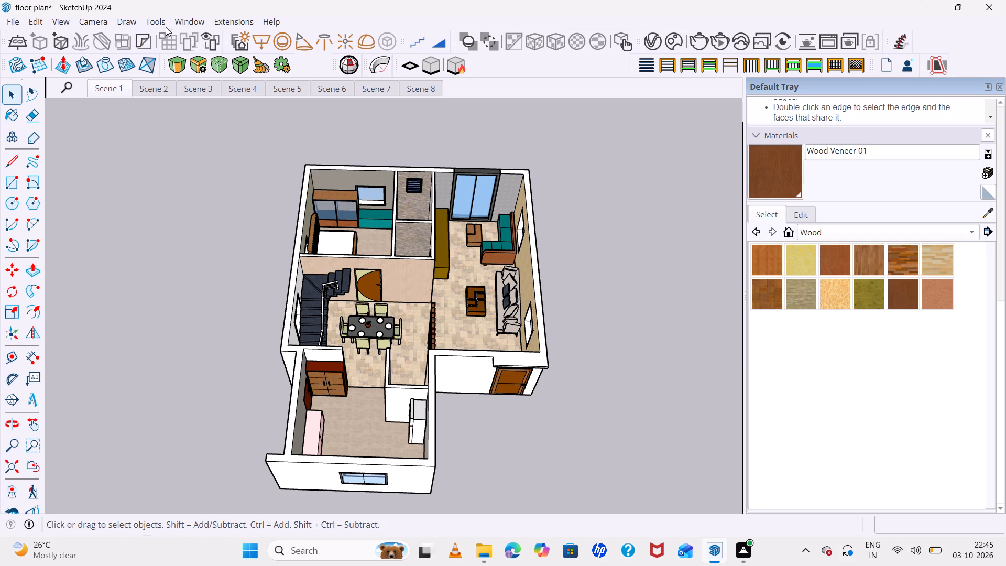
Turn on the display of section planes.
{"action": "left_click", "coordinate": [59, 24]}
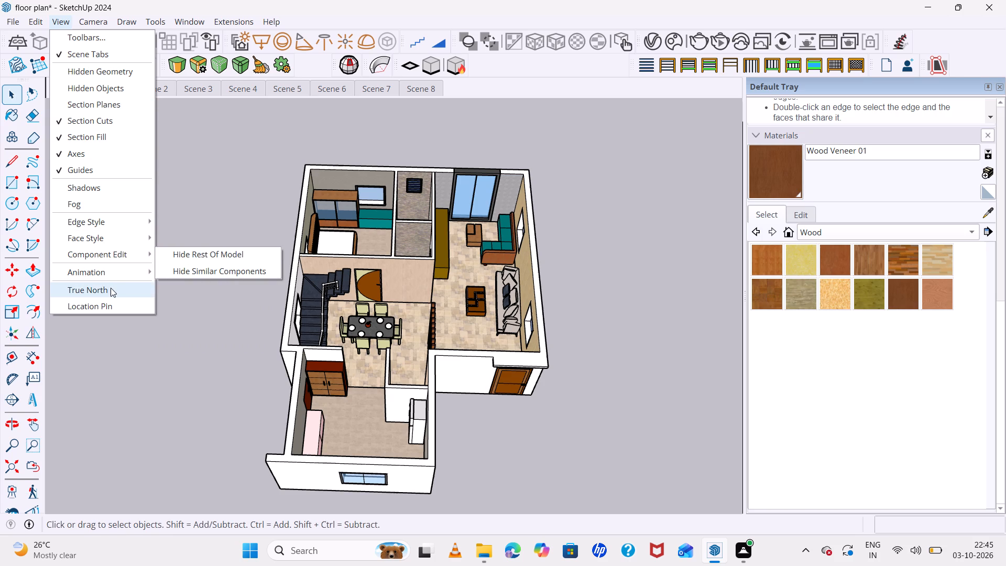
{"action": "left_click", "coordinate": [126, 108]}
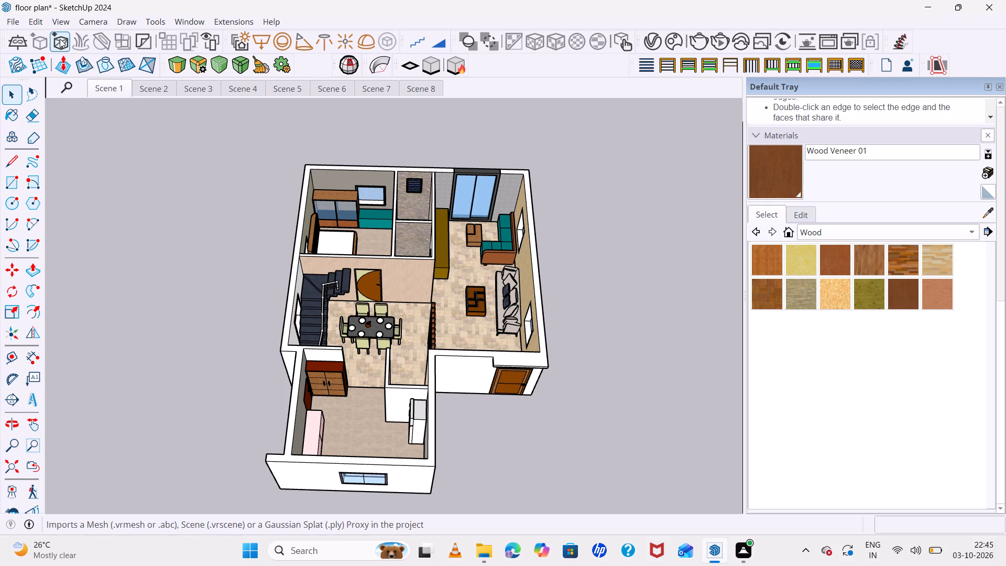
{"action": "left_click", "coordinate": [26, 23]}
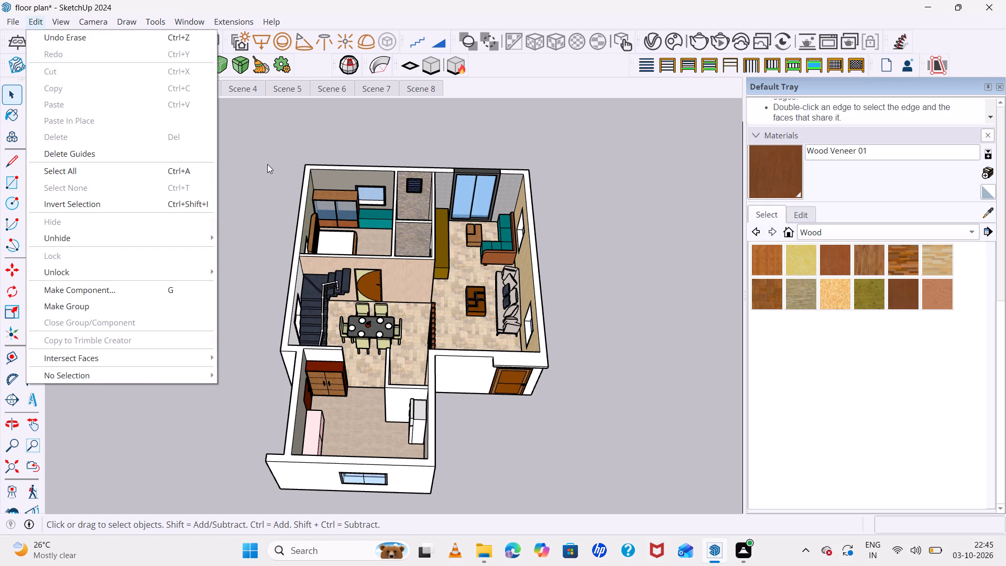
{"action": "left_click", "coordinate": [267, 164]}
Delete the wood-finished ornament and its white base standing outside the house near the entrance door.
{"action": "middle_click_drag", "start_coordinate": [498, 364], "coordinate": [421, 224]}
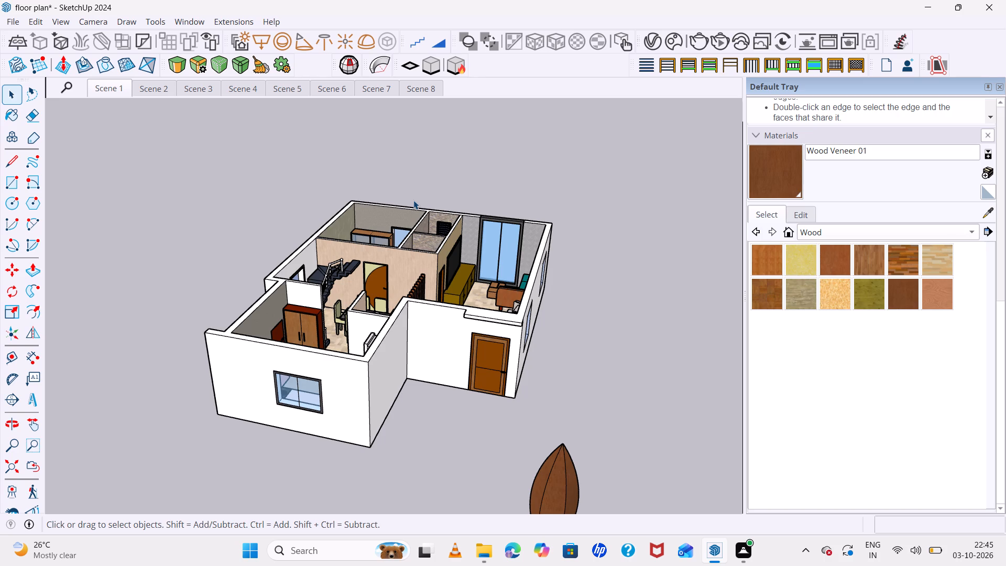
{"action": "scroll", "coordinate": [693, 396], "scroll_direction": "down", "scroll_amount": 2}
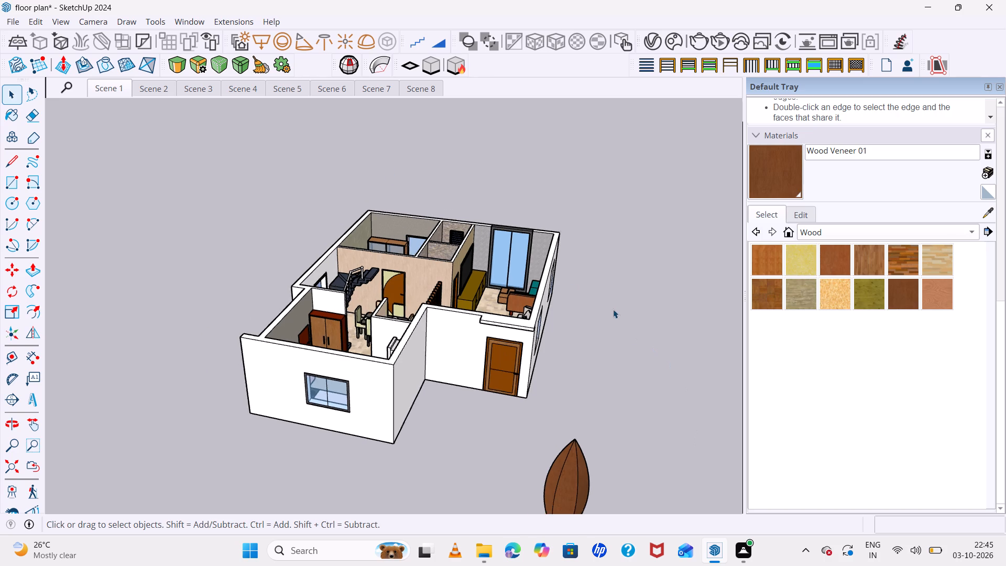
{"action": "scroll", "coordinate": [613, 309], "scroll_direction": "down", "scroll_amount": 2}
{"action": "scroll", "coordinate": [530, 270], "scroll_direction": "down", "scroll_amount": 4}
{"action": "left_click_drag", "start_coordinate": [583, 341], "coordinate": [541, 418]}
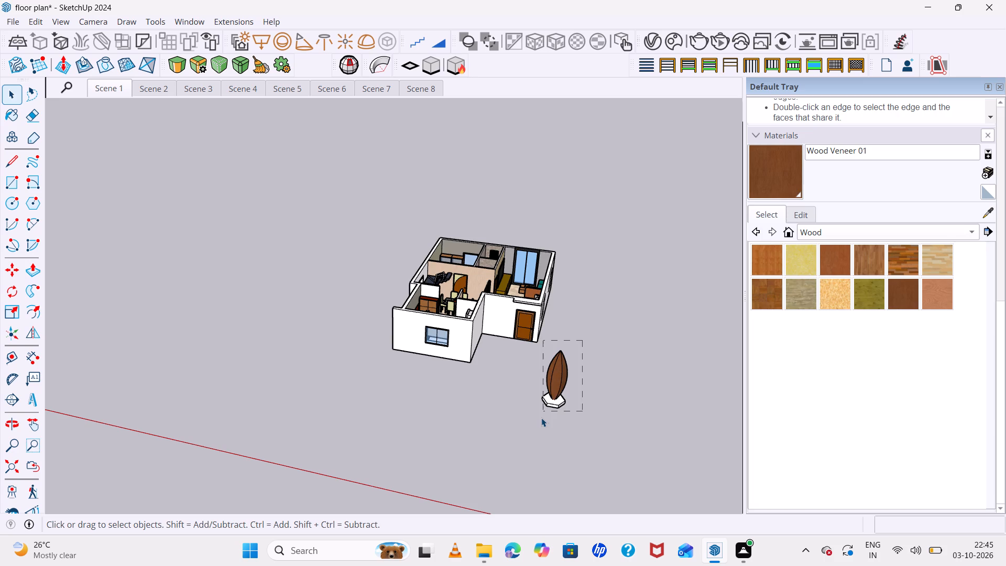
{"action": "left_click_drag", "start_coordinate": [541, 418], "coordinate": [540, 420]}
{"action": "key", "text": "Delete"}
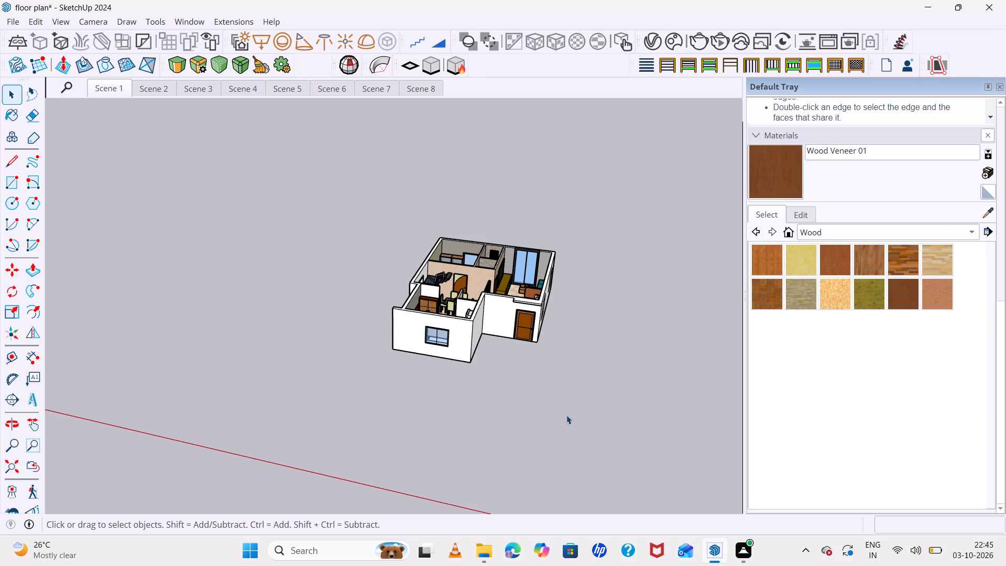
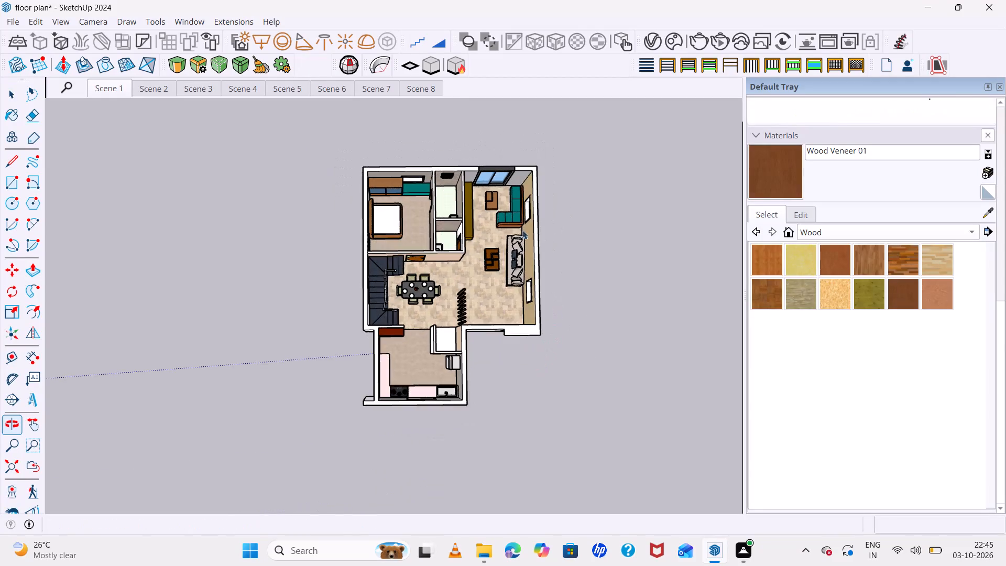
Save the floor plan model with the whole furnished layout in view from above.
{"action": "scroll", "coordinate": [526, 157], "scroll_direction": "up", "scroll_amount": 6}
{"action": "scroll", "coordinate": [548, 172], "scroll_direction": "down", "scroll_amount": 5}
{"action": "middle_click", "coordinate": [575, 267]}
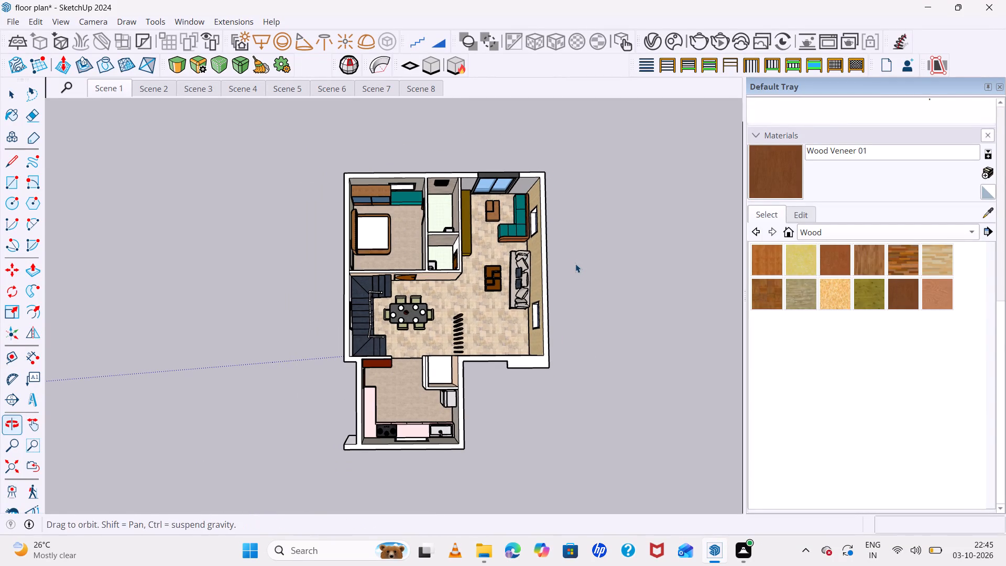
{"action": "key", "text": "ctrl+s"}
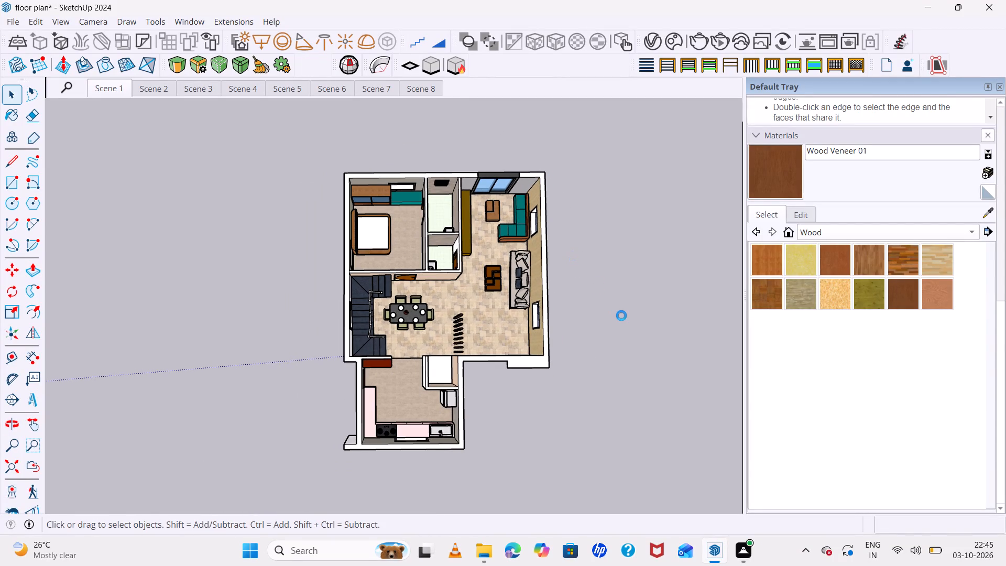